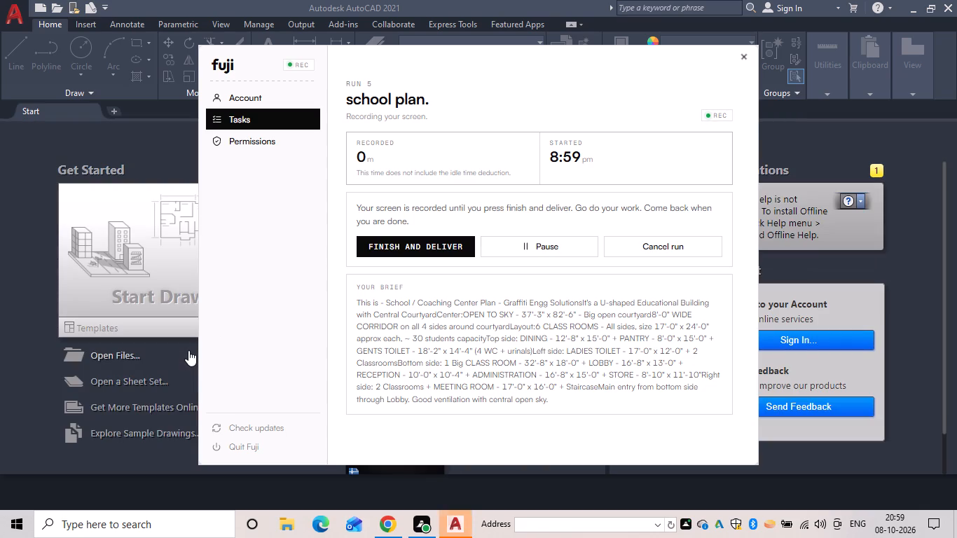
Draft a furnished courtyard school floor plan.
Start a new drawing and turn off the grid display.
{"action": "left_click", "coordinate": [158, 263]}
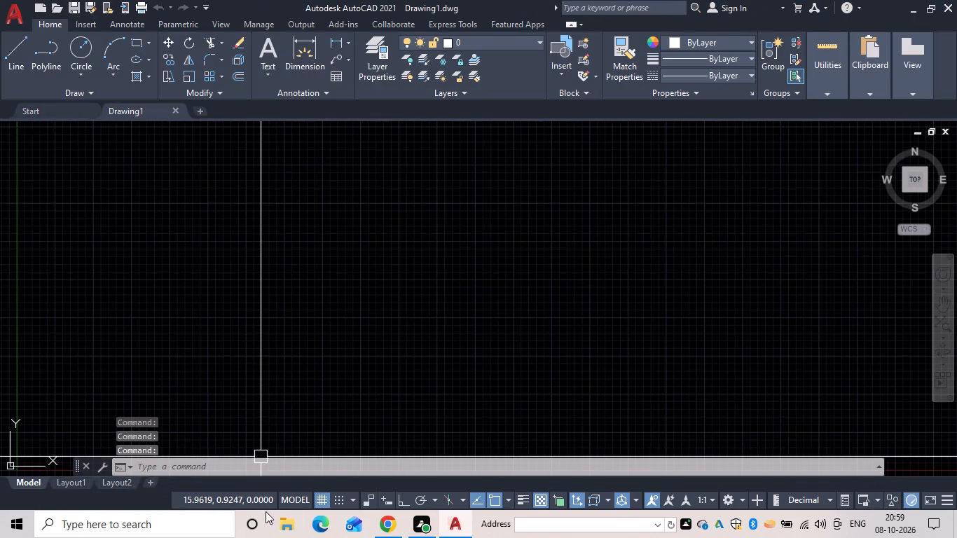
{"action": "left_click", "coordinate": [322, 496]}
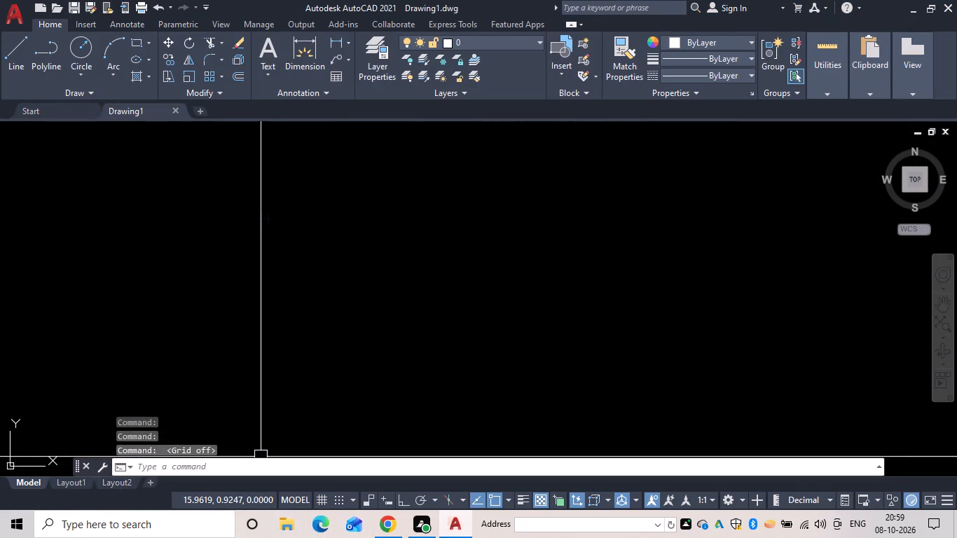
Turn on log file recording for the drawing with LOGFILEON.
{"action": "left_click", "coordinate": [322, 463]}
{"action": "type", "text": "log"}
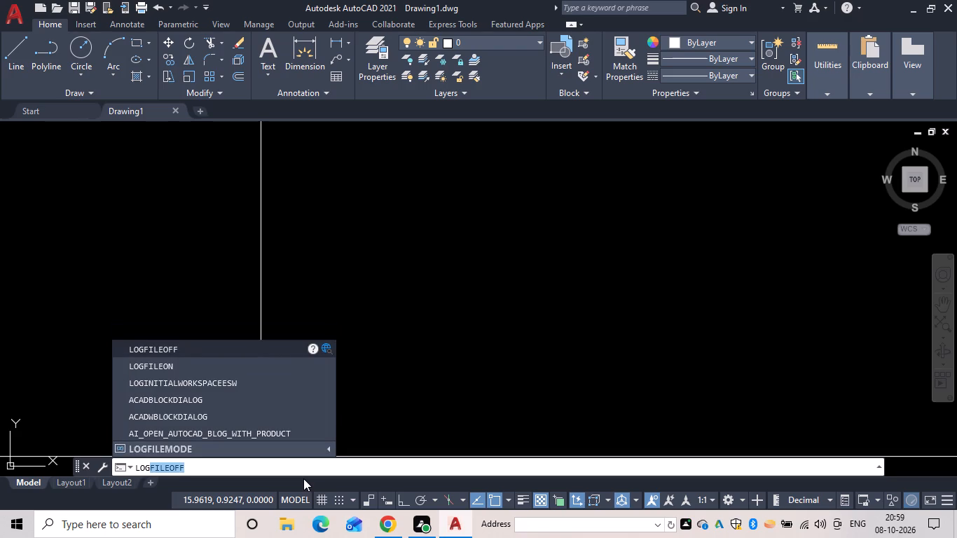
{"action": "left_click", "coordinate": [273, 367]}
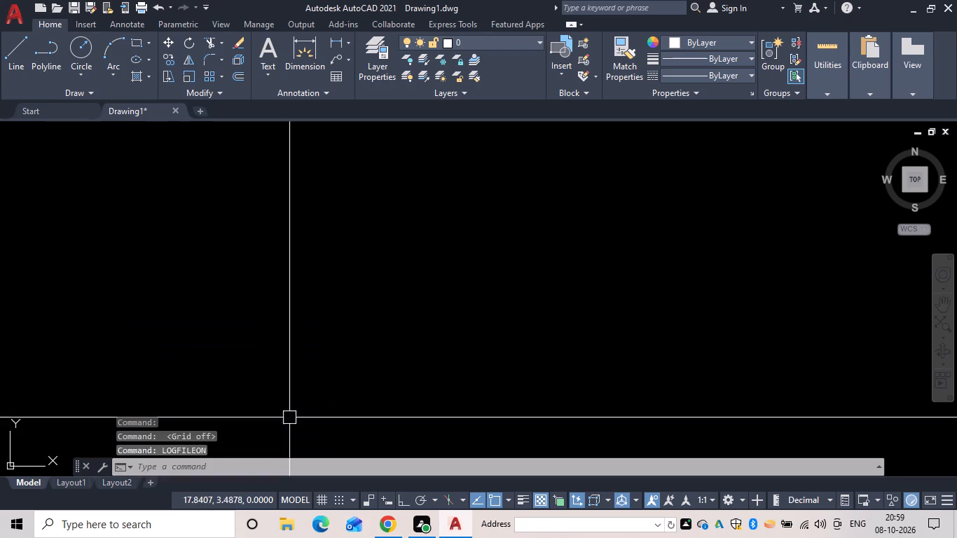
Turn on Ortho mode and set the drawing's length units to Engineering with 0'-0" precision.
{"action": "left_click", "coordinate": [273, 467]}
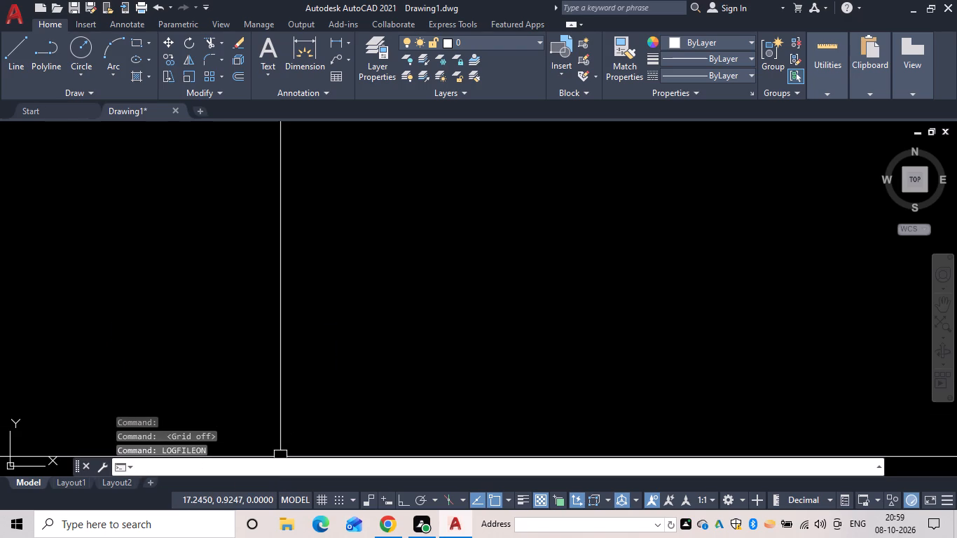
{"action": "key", "text": "u"}
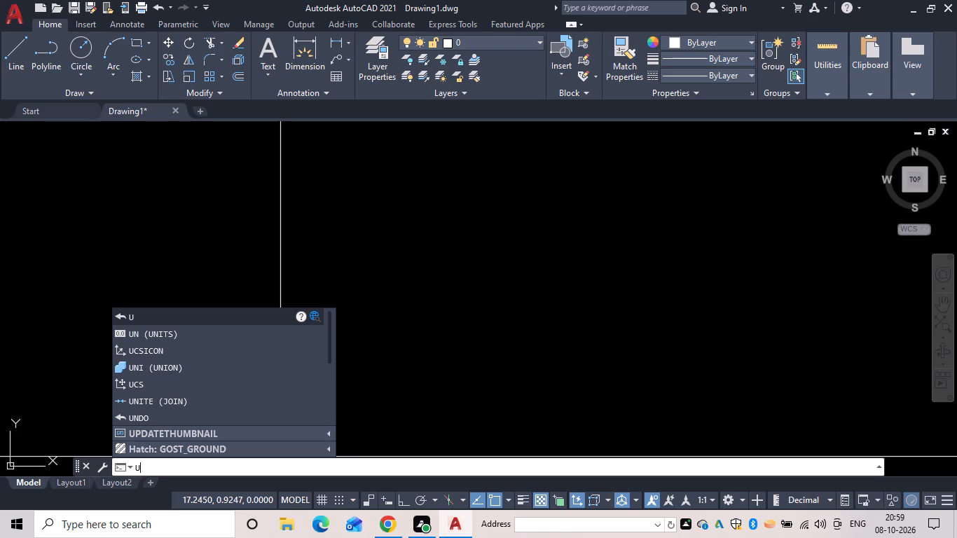
{"action": "left_click", "coordinate": [400, 504]}
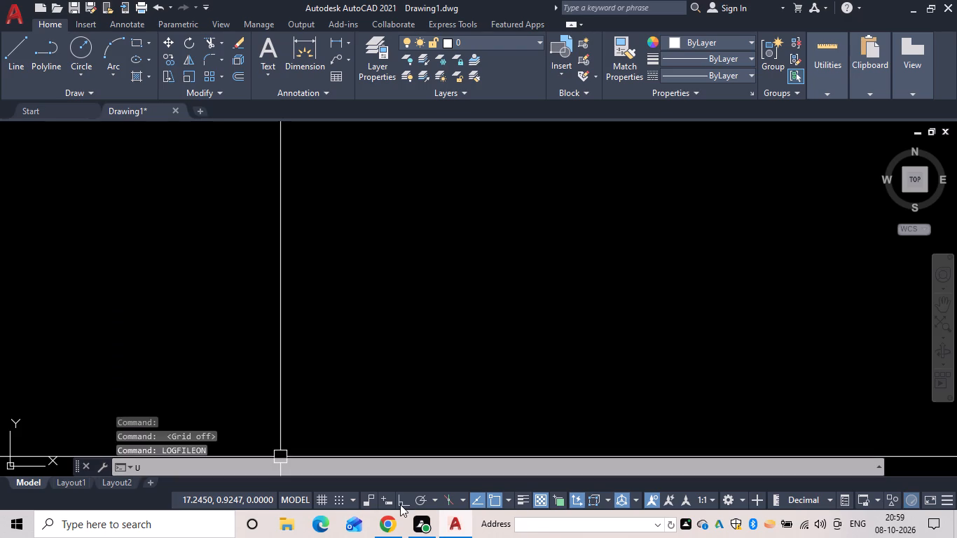
{"action": "left_click", "coordinate": [402, 499]}
{"action": "left_click", "coordinate": [235, 461]}
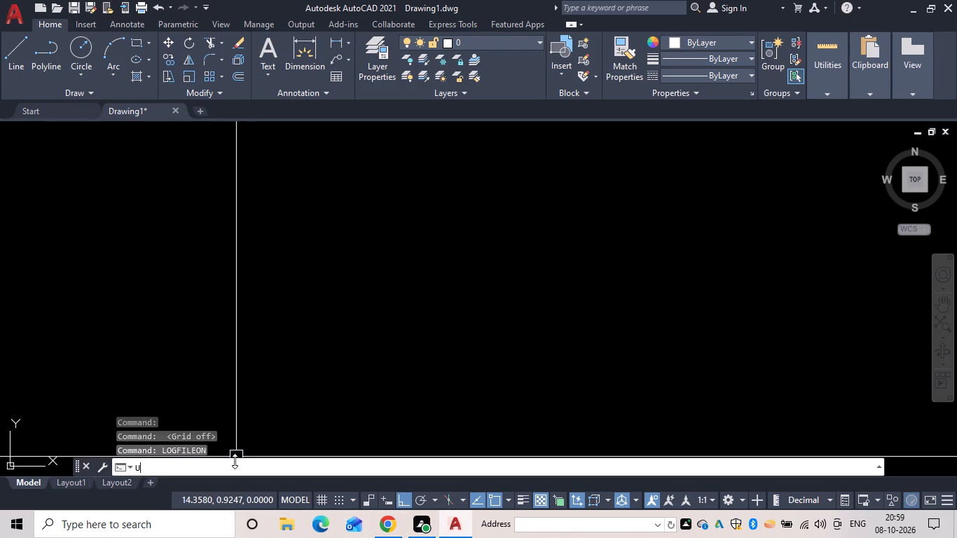
{"action": "type", "text": "n"}
{"action": "key", "text": "space"}
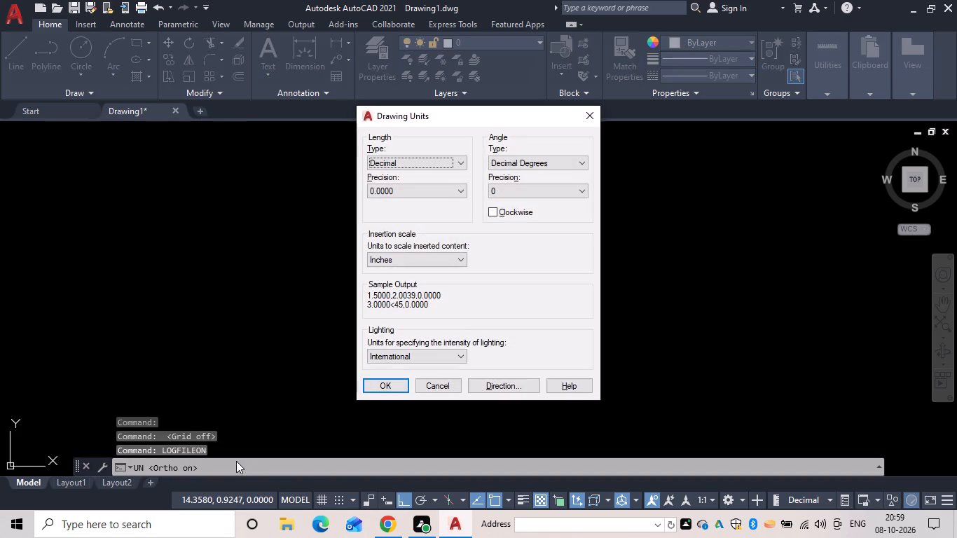
{"action": "left_click", "coordinate": [420, 157]}
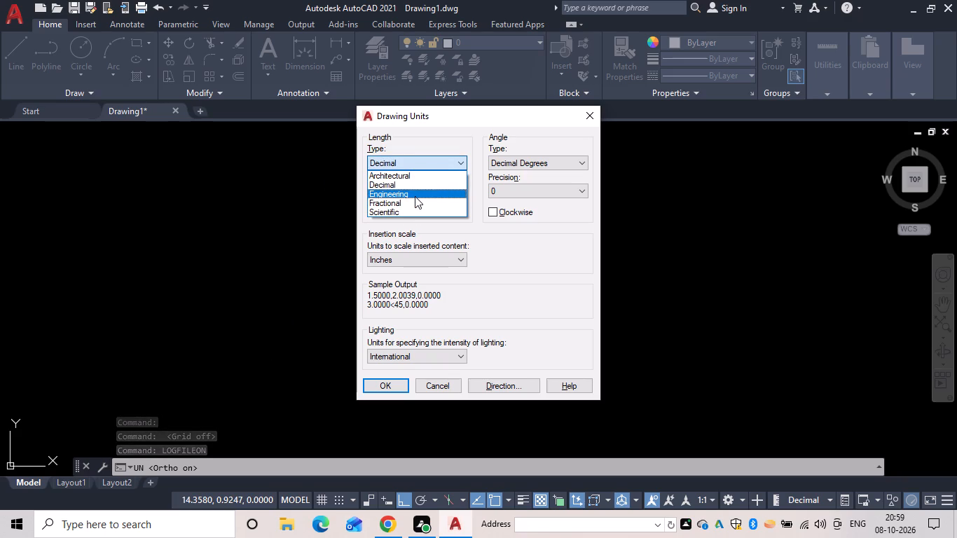
{"action": "left_click", "coordinate": [415, 196]}
{"action": "left_click", "coordinate": [421, 195]}
{"action": "left_click", "coordinate": [422, 205]}
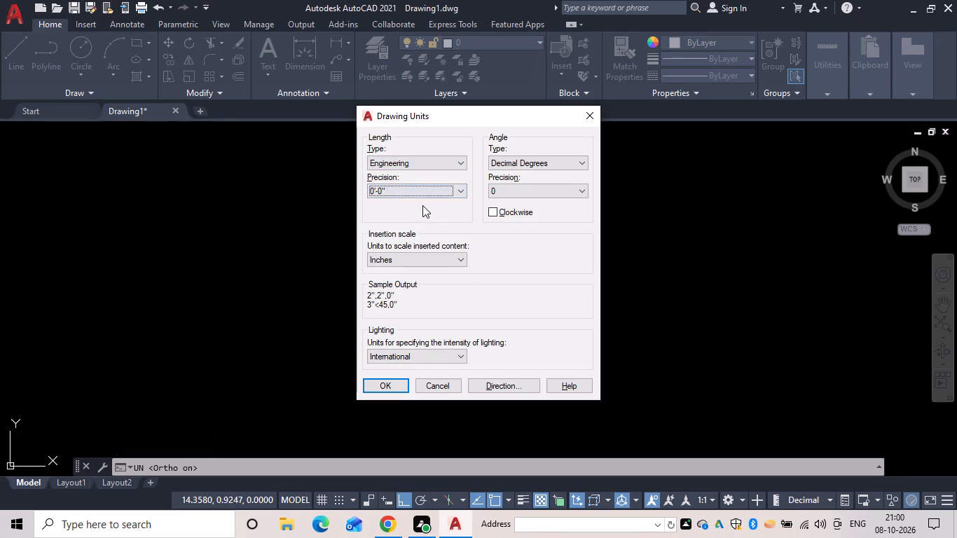
{"action": "left_click", "coordinate": [401, 381]}
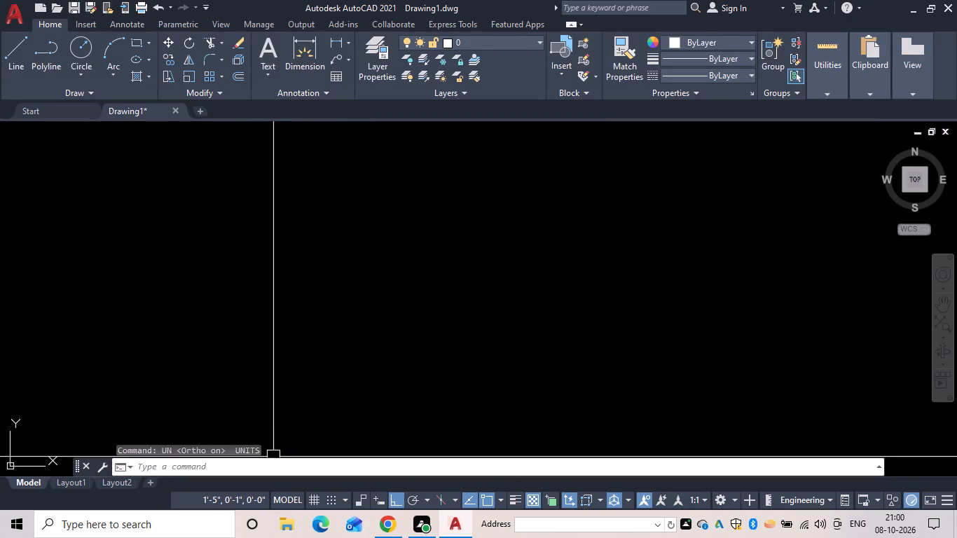
Set the model space limits with the lower-left corner at 0,0 and the upper-right corner at 100',100'.
{"action": "left_click_drag", "start_coordinate": [268, 463], "coordinate": [280, 467]}
{"action": "type", "text": "lim"}
{"action": "key", "text": "space"}
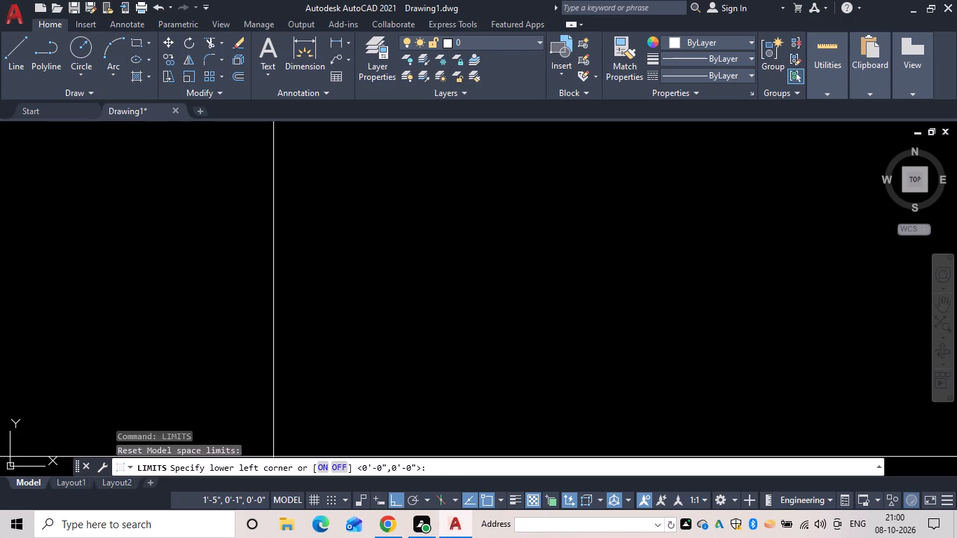
{"action": "type", "text": "0,0"}
{"action": "key", "text": "space"}
{"action": "type", "text": "100"}
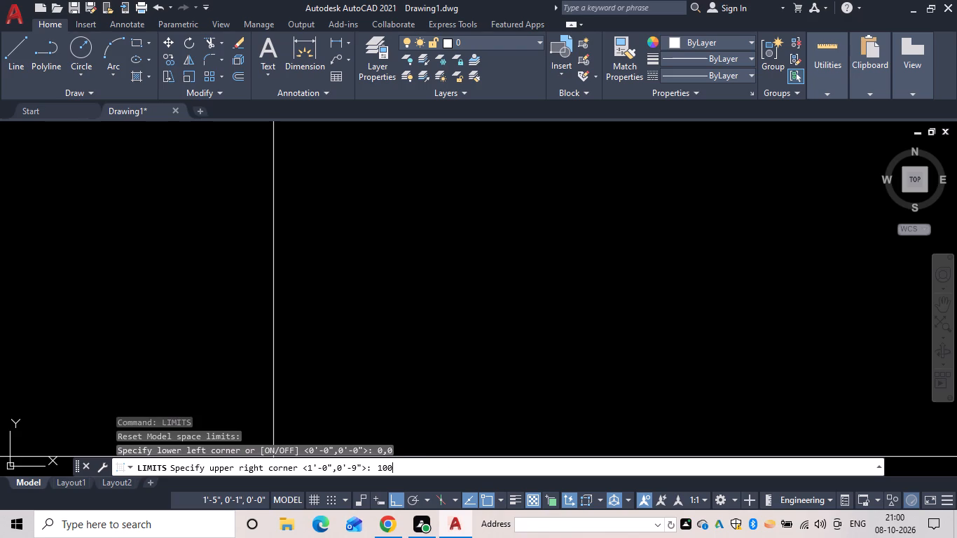
{"action": "key", "text": "apostrophe"}
{"action": "type", "text": ",1"}
{"action": "type", "text": "00"}
{"action": "key", "text": "apostrophe"}
{"action": "key", "text": "space"}
{"action": "type", "text": "z a"}
{"action": "key", "text": "space"}
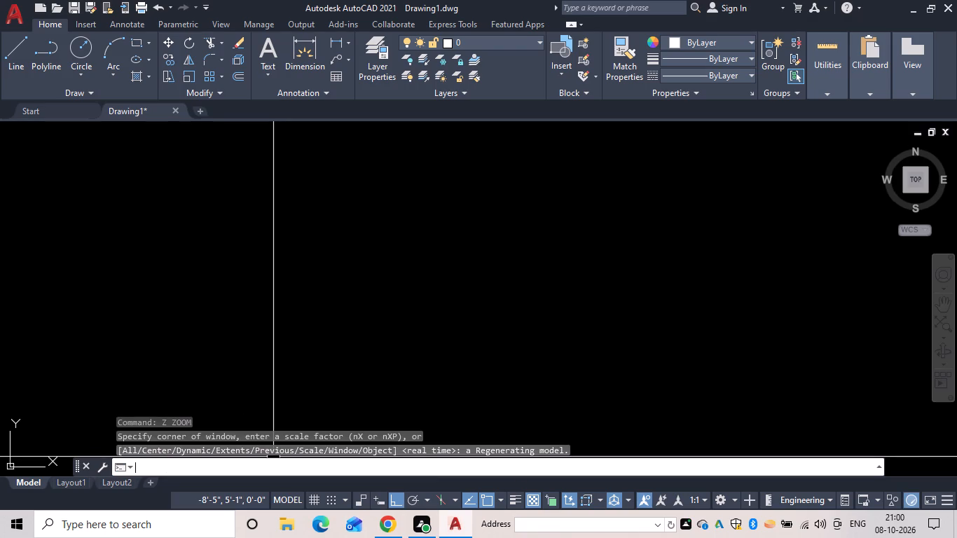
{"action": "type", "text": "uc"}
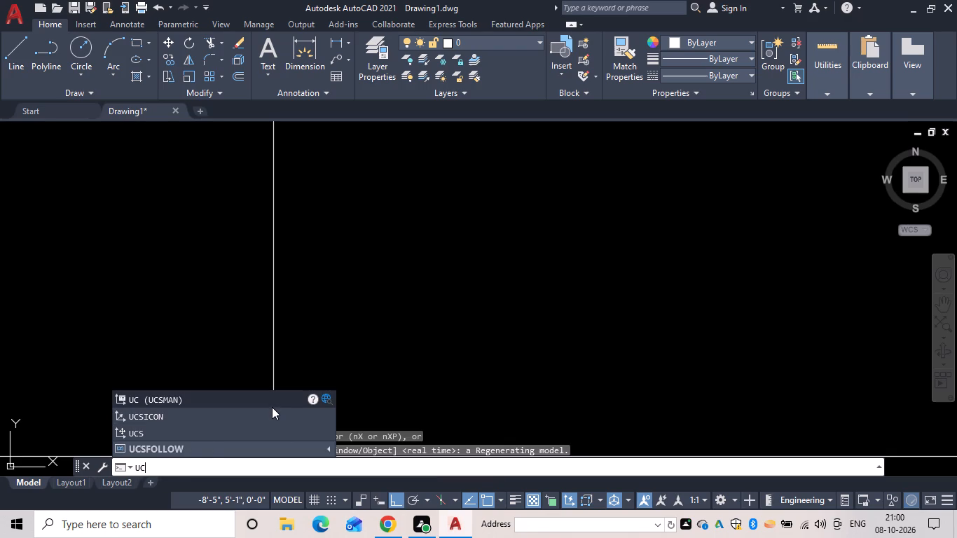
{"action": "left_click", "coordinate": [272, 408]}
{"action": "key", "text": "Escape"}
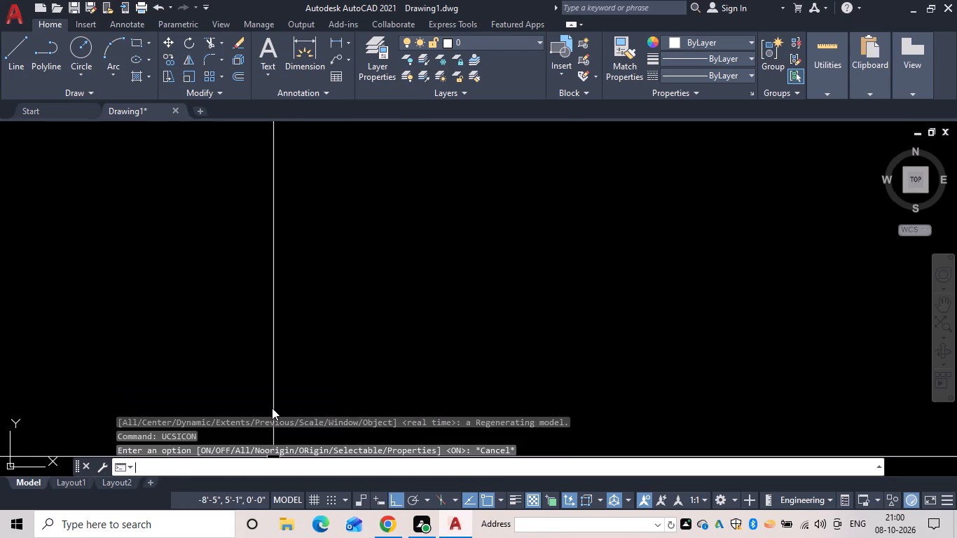
Turn off the UCS icon.
{"action": "key", "text": "u"}
{"action": "key", "text": "c"}
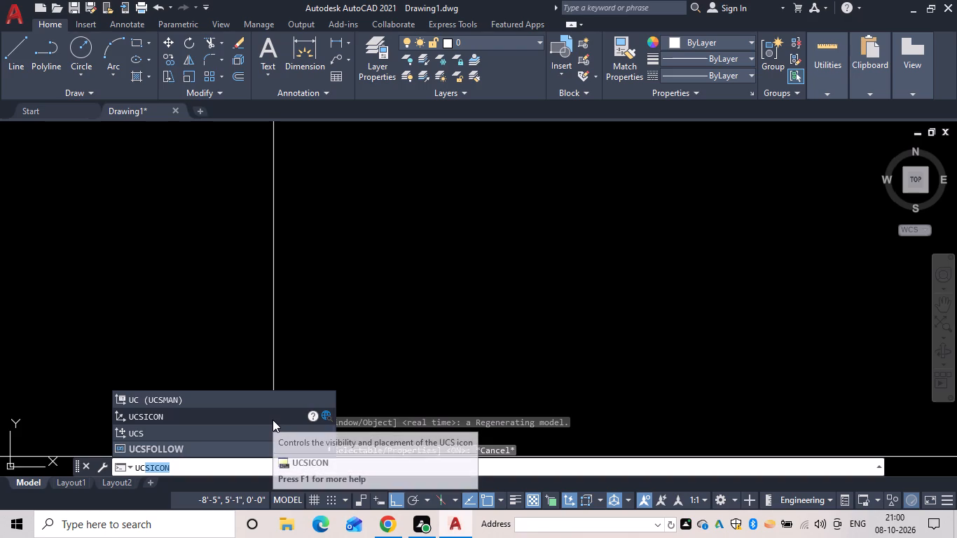
{"action": "left_click", "coordinate": [273, 420]}
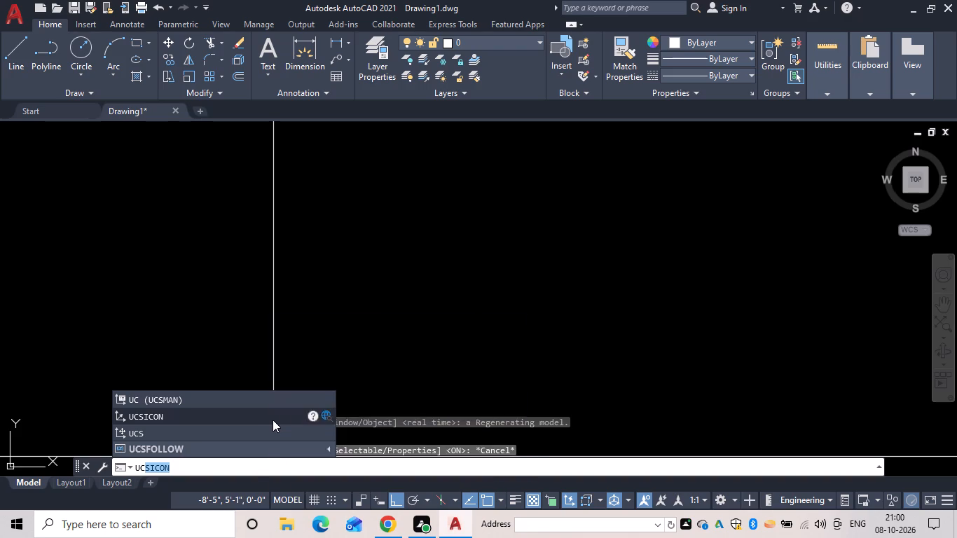
{"action": "type", "text": "of"}
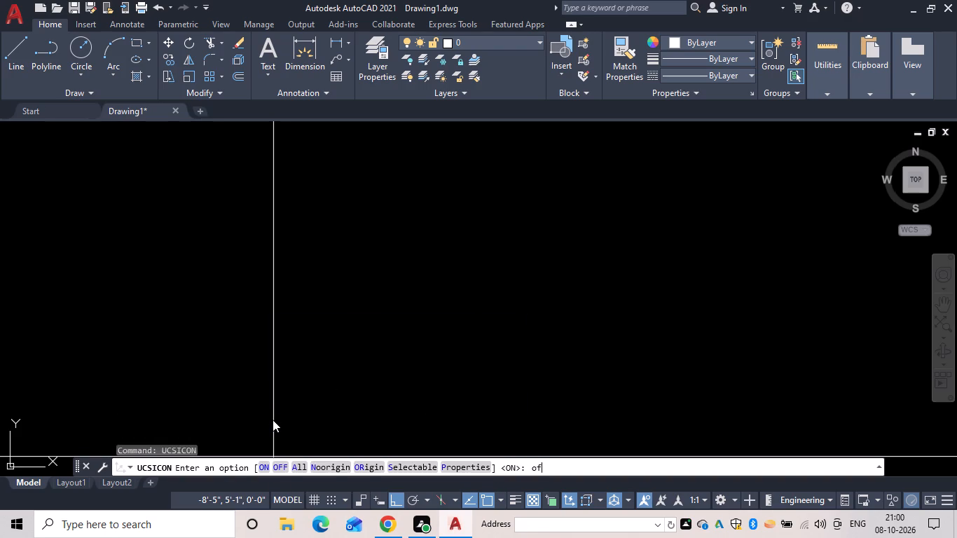
{"action": "key", "text": "space"}
Modify the Standard dimension style's primary units to Engineering format with 0'-0" precision.
{"action": "type", "text": "d"}
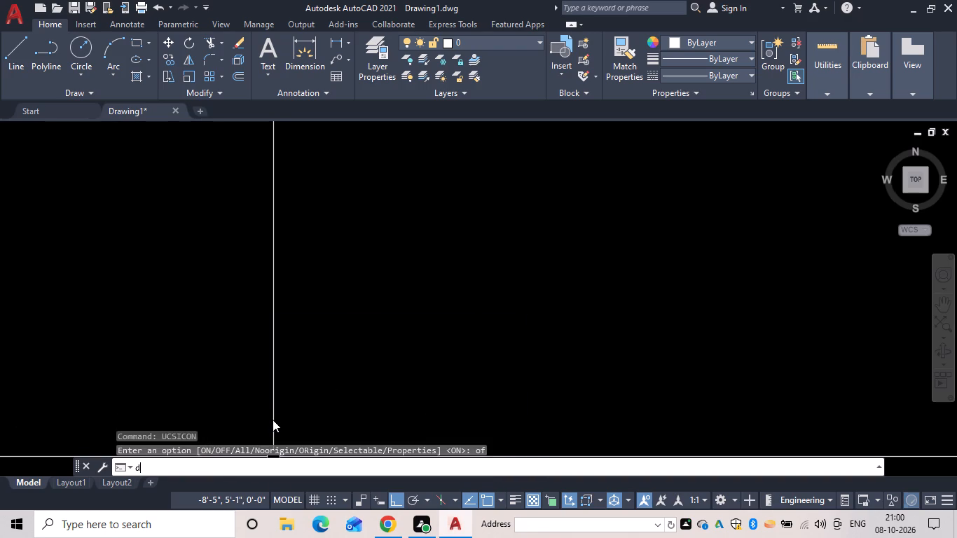
{"action": "key", "text": "space"}
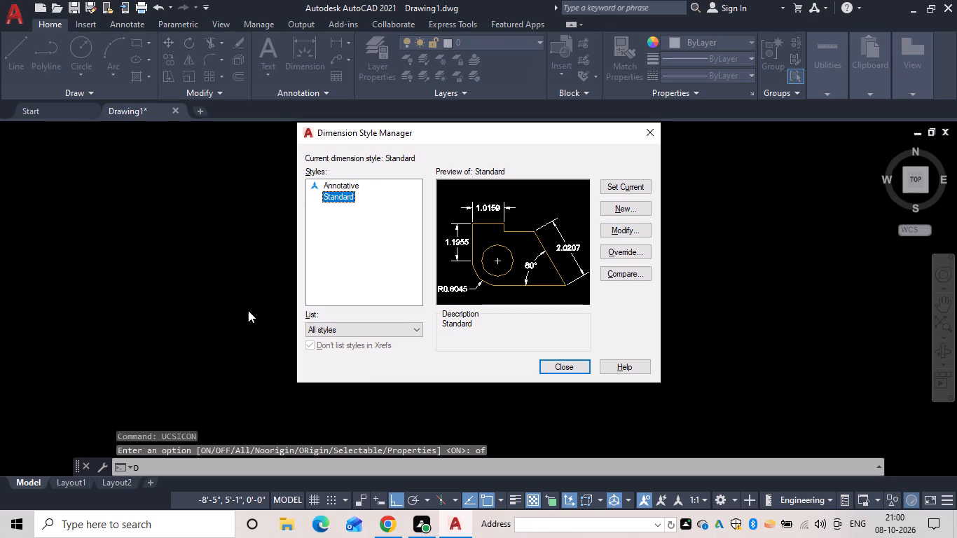
{"action": "double_click", "coordinate": [638, 230]}
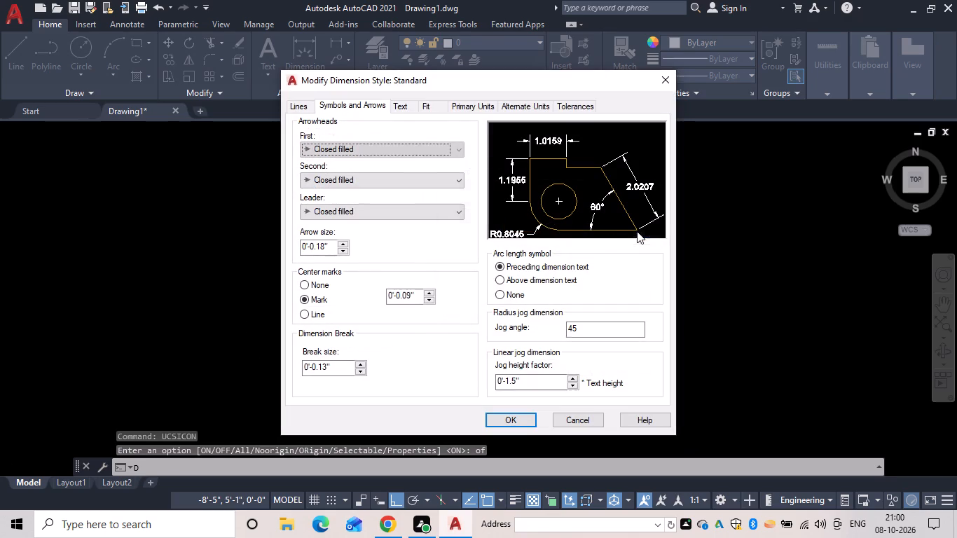
{"action": "left_click", "coordinate": [462, 107]}
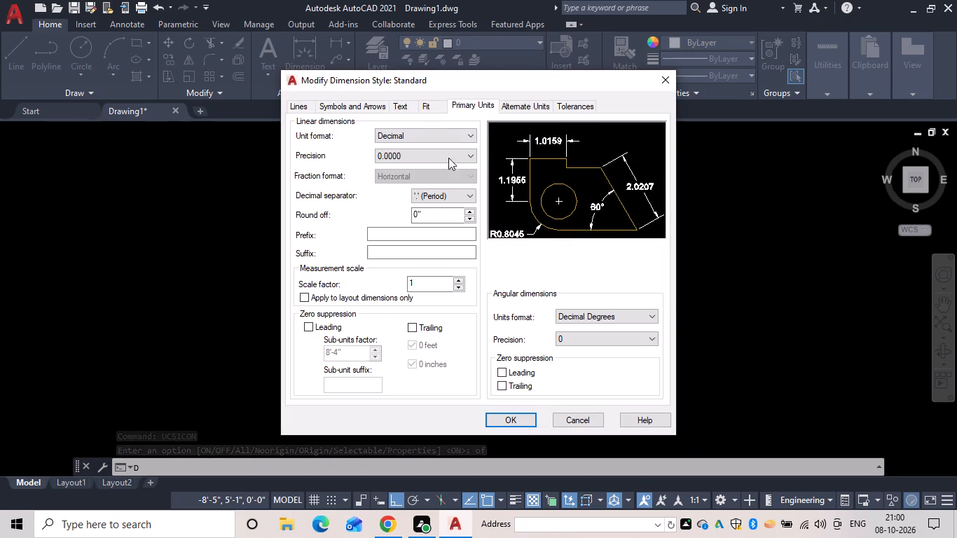
{"action": "left_click", "coordinate": [453, 138]}
{"action": "left_click", "coordinate": [455, 170]}
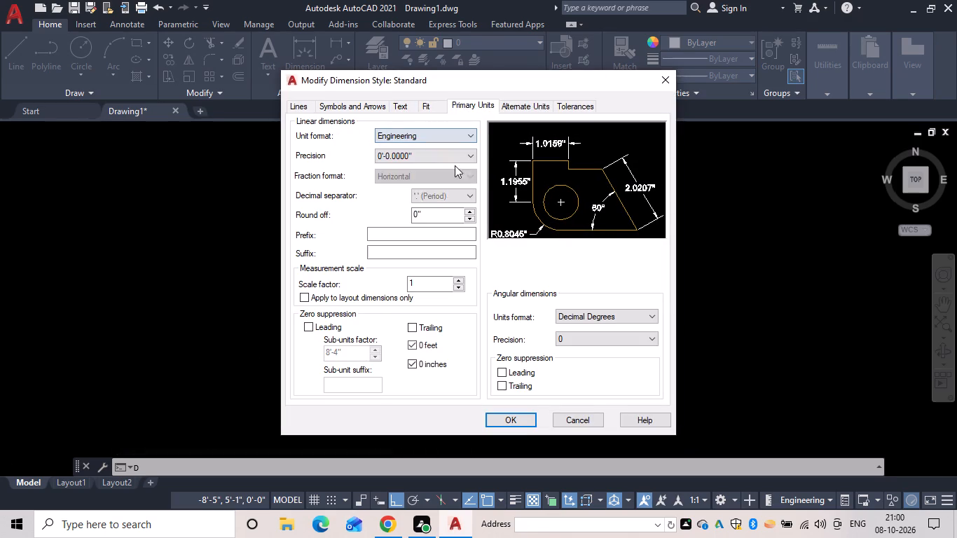
{"action": "left_click", "coordinate": [455, 155]}
{"action": "left_click", "coordinate": [455, 170]}
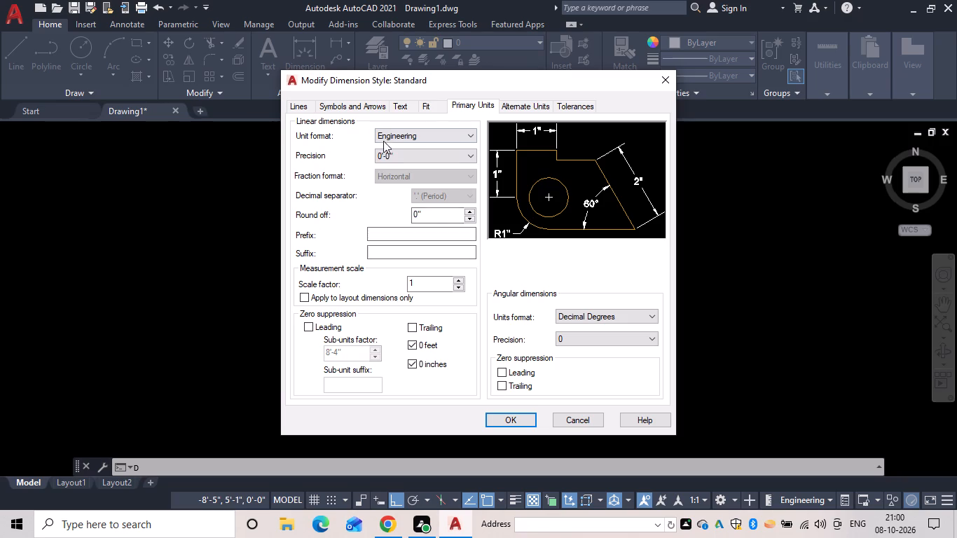
Set the first and second arrowheads of the Standard dimension style to Oblique.
{"action": "left_click", "coordinate": [360, 104]}
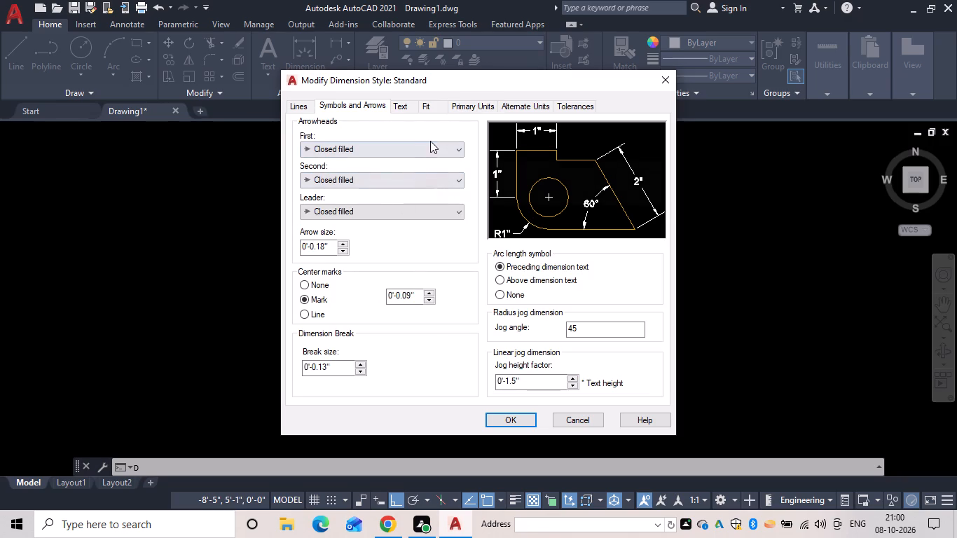
{"action": "left_click", "coordinate": [430, 141]}
{"action": "left_click", "coordinate": [427, 149]}
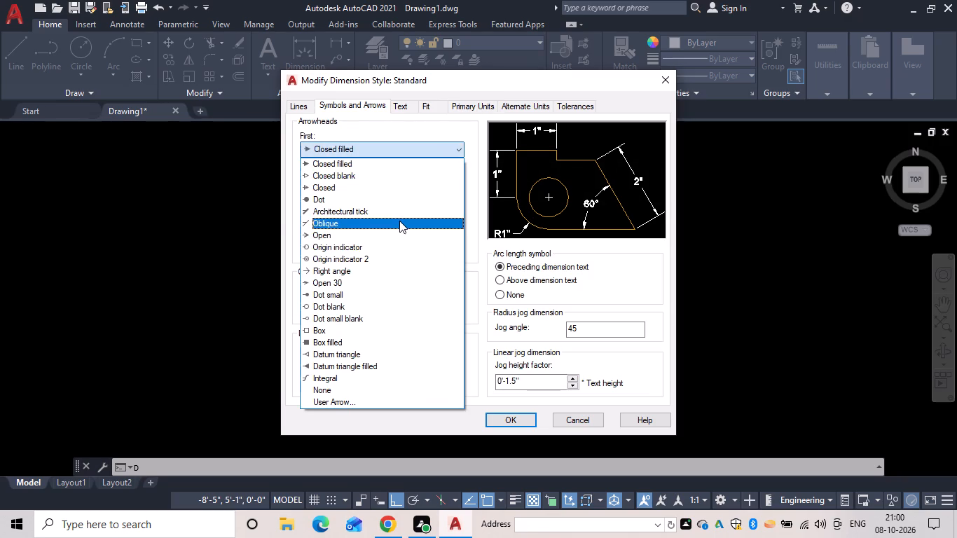
{"action": "left_click", "coordinate": [399, 221]}
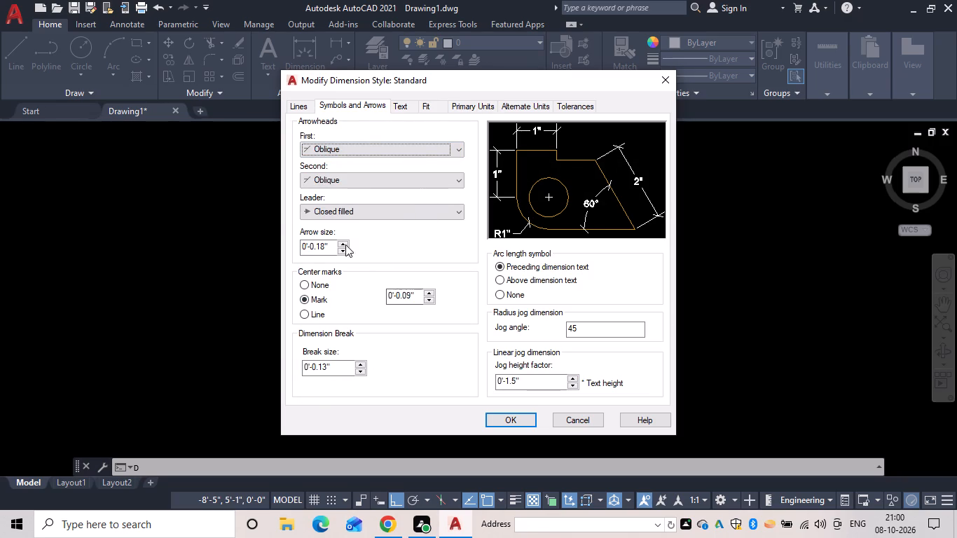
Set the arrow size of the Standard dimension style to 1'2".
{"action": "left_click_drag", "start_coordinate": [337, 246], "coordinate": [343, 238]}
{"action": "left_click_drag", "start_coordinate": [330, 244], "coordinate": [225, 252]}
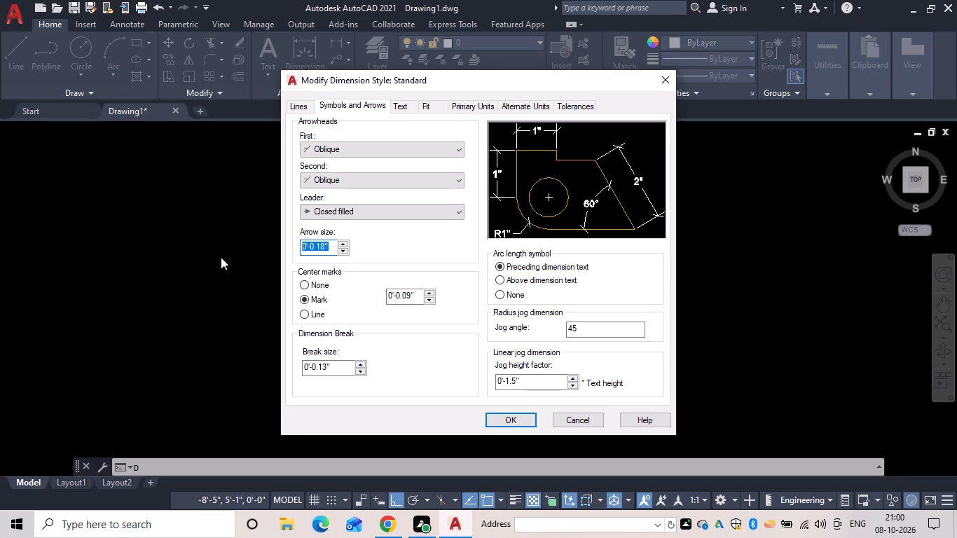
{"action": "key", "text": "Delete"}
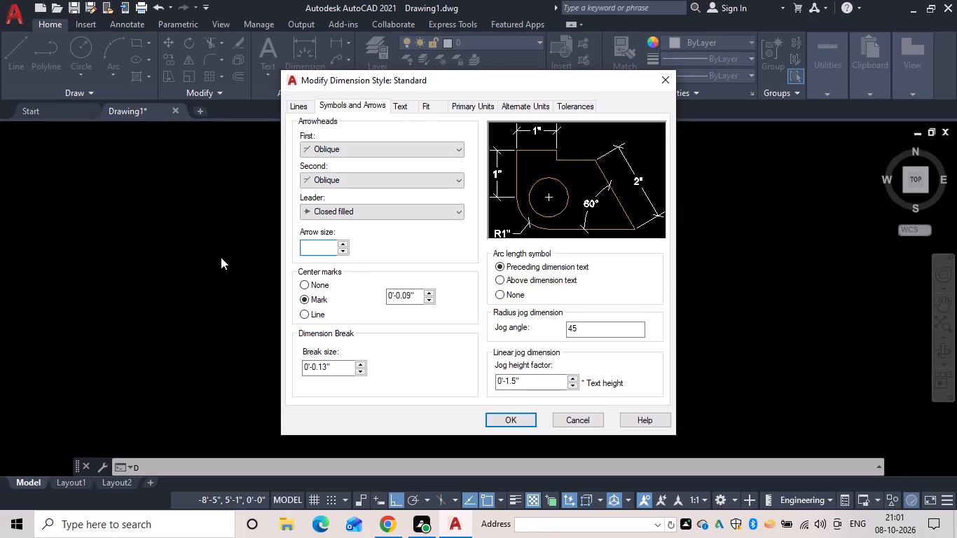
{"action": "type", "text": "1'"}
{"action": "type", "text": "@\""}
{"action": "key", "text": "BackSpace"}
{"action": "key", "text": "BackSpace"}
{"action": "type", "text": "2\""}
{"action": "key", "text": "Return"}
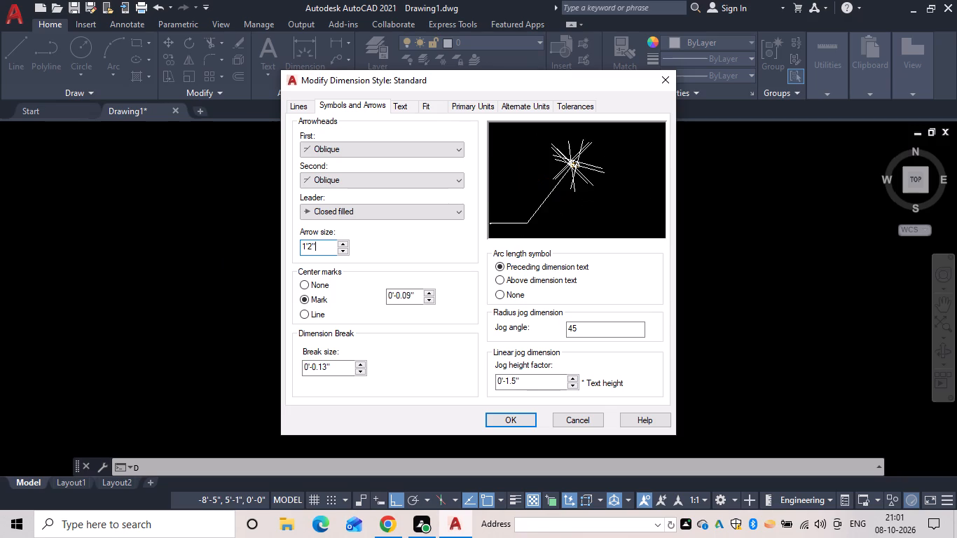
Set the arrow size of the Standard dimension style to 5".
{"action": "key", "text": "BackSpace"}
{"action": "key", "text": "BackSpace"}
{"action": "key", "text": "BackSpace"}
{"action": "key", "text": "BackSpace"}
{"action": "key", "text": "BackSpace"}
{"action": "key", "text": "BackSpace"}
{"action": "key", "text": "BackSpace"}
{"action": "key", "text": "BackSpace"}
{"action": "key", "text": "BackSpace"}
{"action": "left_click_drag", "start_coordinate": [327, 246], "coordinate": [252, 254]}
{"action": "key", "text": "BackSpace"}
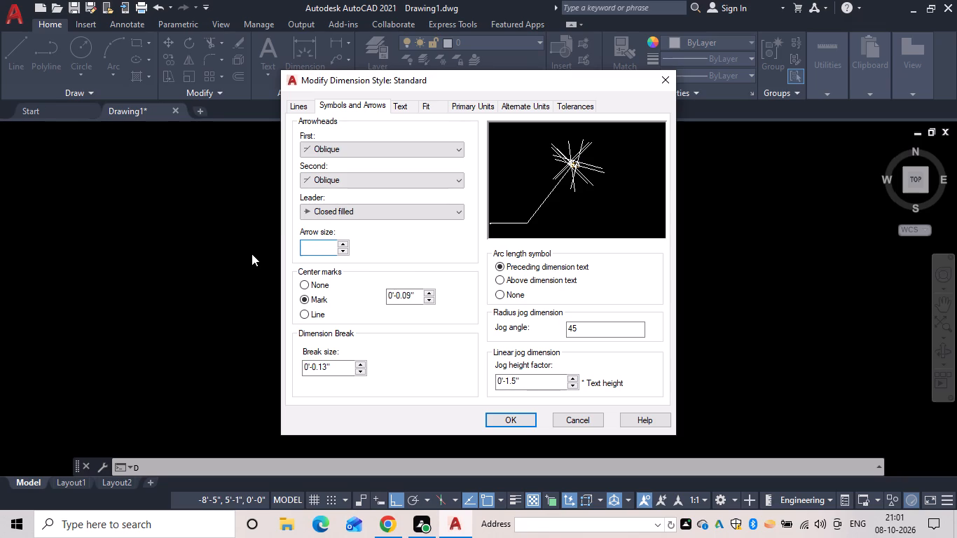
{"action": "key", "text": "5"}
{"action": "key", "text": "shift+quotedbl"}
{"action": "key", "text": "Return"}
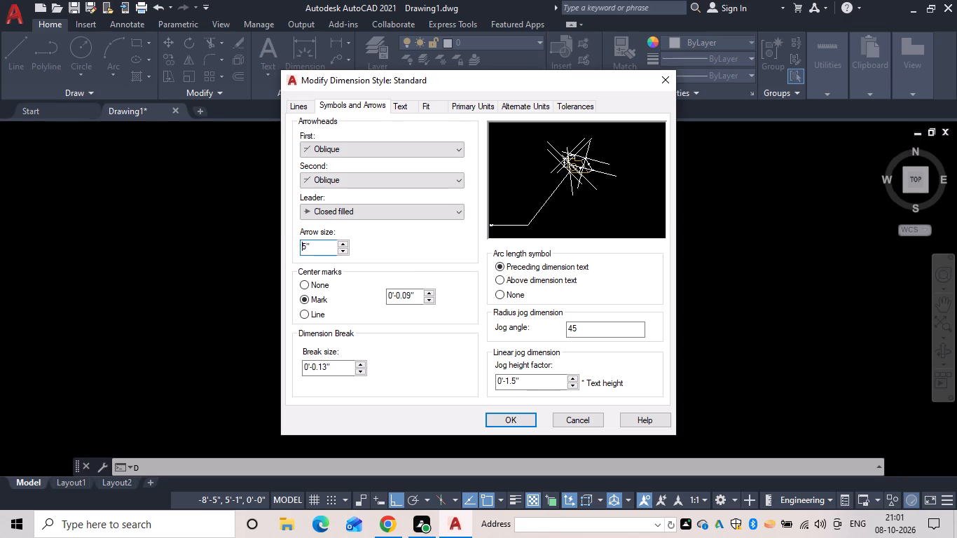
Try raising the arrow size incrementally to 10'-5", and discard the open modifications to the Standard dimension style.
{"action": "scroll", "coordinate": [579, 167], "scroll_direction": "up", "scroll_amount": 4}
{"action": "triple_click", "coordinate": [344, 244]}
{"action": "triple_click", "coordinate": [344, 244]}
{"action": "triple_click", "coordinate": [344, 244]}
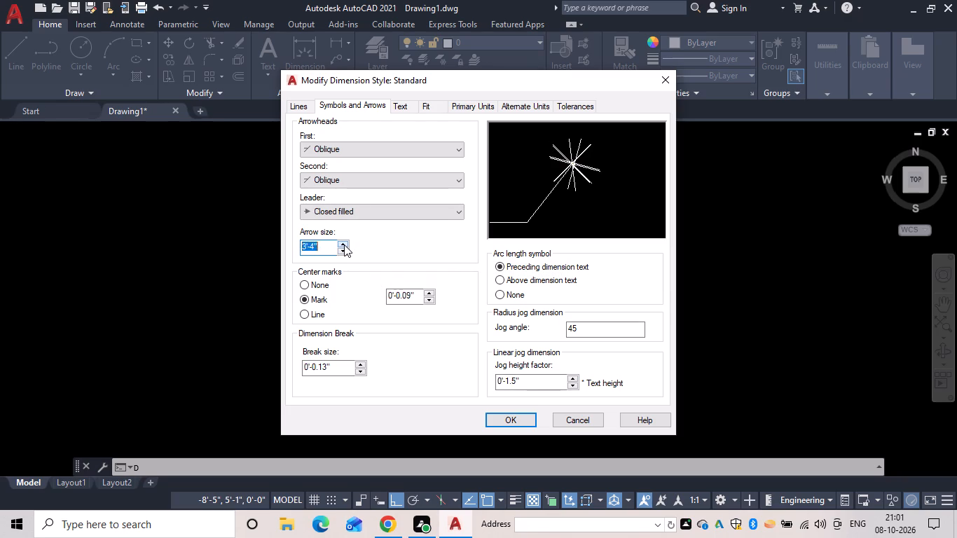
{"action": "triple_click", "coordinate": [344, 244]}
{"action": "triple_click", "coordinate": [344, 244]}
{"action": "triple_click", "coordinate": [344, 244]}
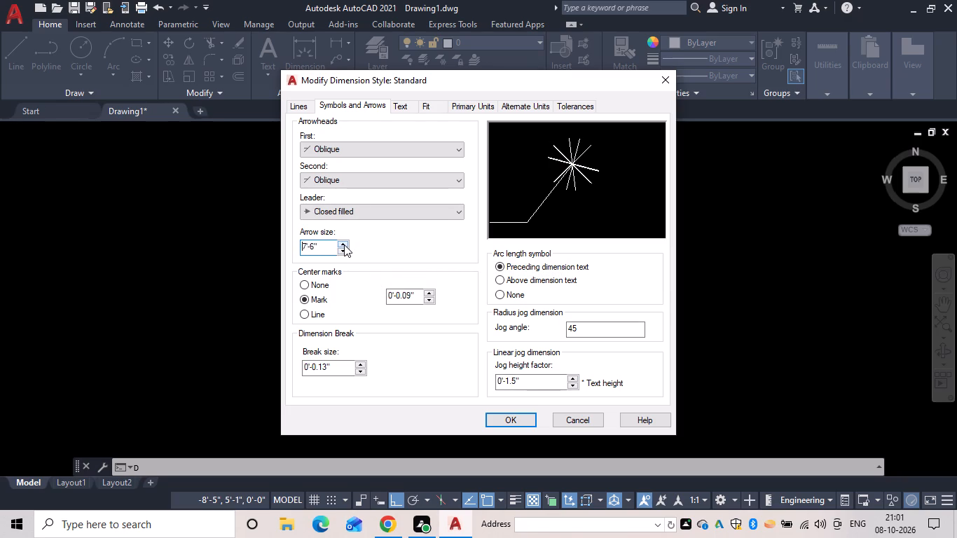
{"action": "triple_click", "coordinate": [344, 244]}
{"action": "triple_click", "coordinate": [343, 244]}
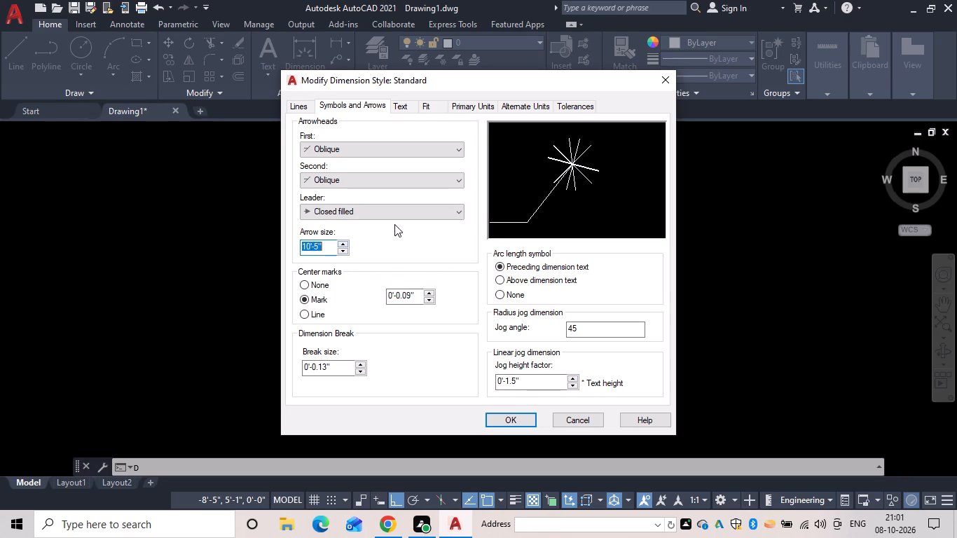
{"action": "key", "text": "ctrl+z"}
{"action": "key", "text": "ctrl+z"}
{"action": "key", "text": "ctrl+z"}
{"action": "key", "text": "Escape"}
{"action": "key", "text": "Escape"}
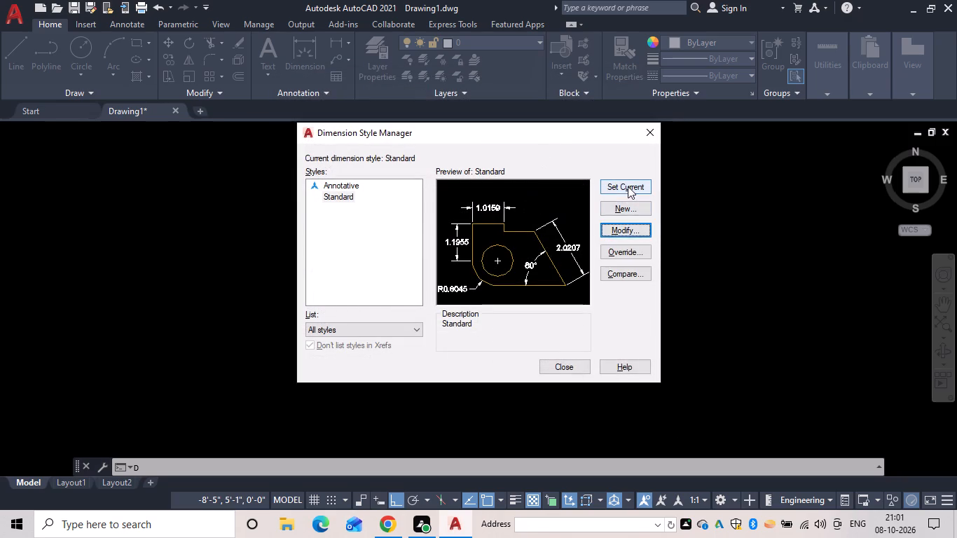
Modify the Standard dimension style's primary units to Engineering format with 0'-0" precision.
{"action": "left_click", "coordinate": [628, 186]}
{"action": "left_click", "coordinate": [630, 239]}
{"action": "left_click", "coordinate": [631, 233]}
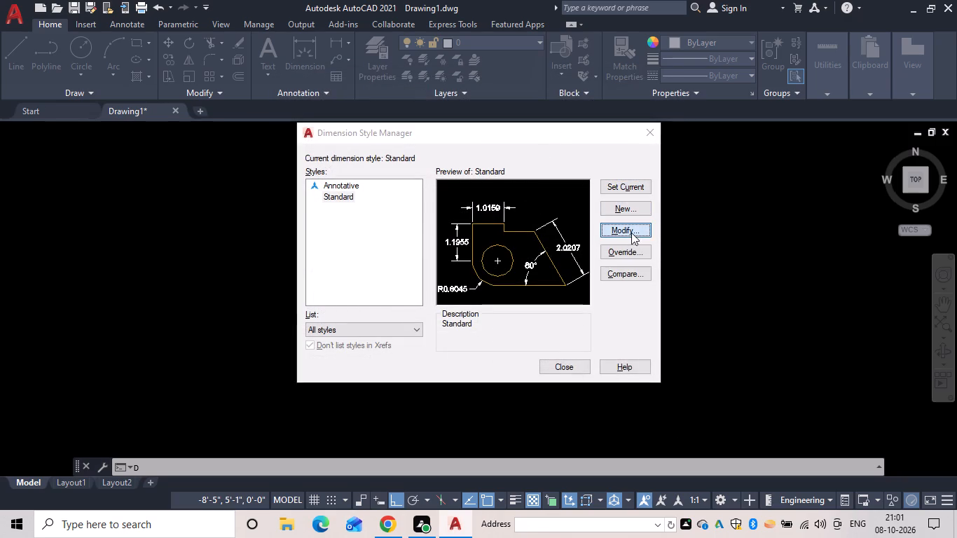
{"action": "left_click", "coordinate": [631, 233]}
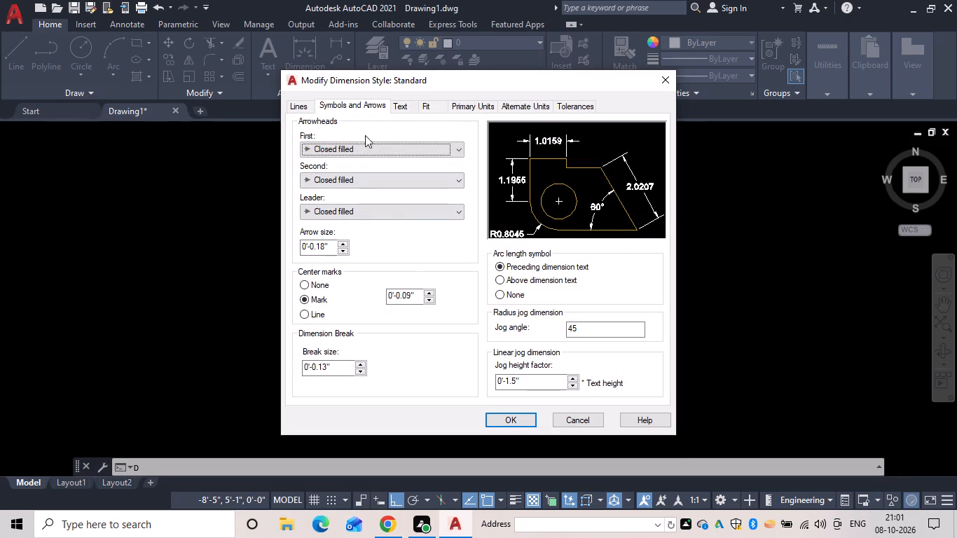
{"action": "left_click", "coordinate": [457, 105]}
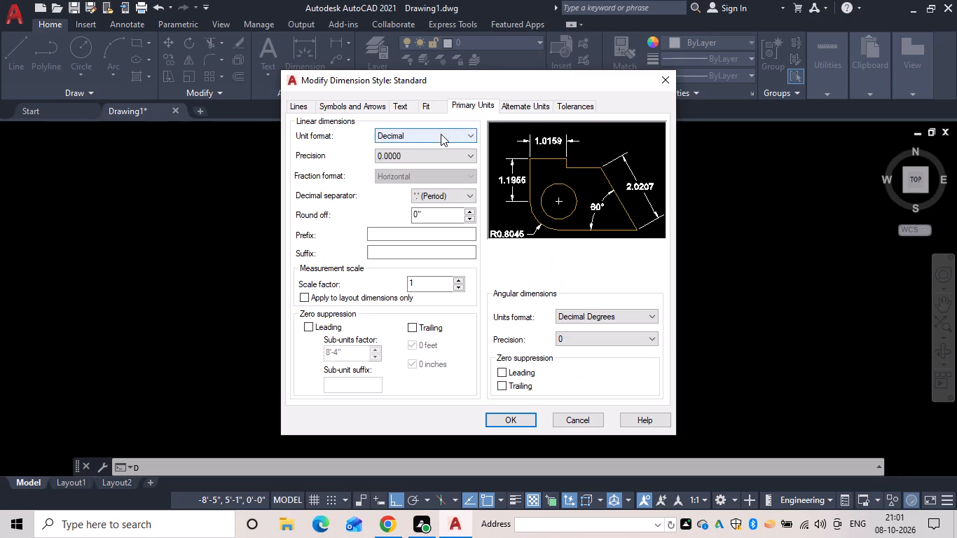
{"action": "left_click", "coordinate": [441, 134]}
{"action": "left_click", "coordinate": [446, 162]}
{"action": "left_click", "coordinate": [448, 163]}
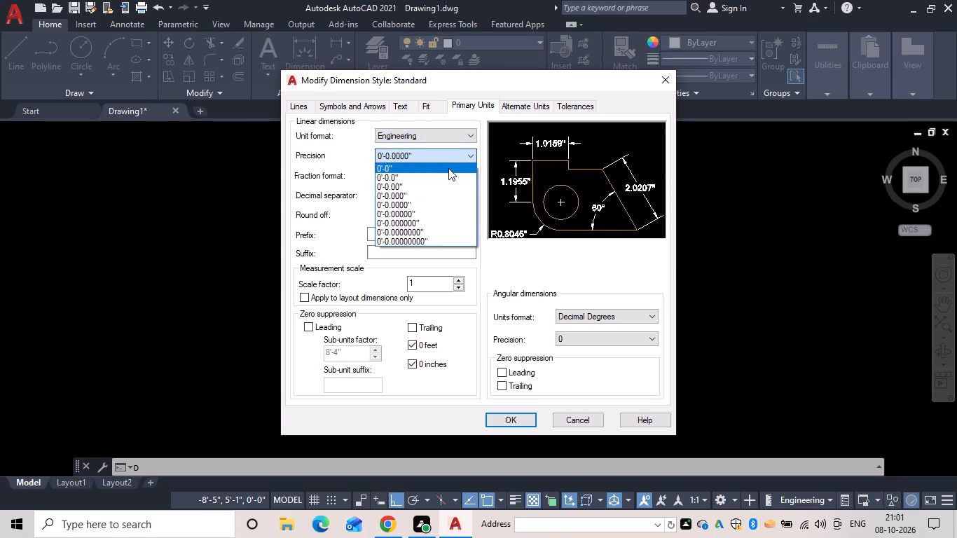
{"action": "left_click", "coordinate": [451, 172]}
Set the dimension text height of the Standard style to 8".
{"action": "left_click", "coordinate": [399, 105]}
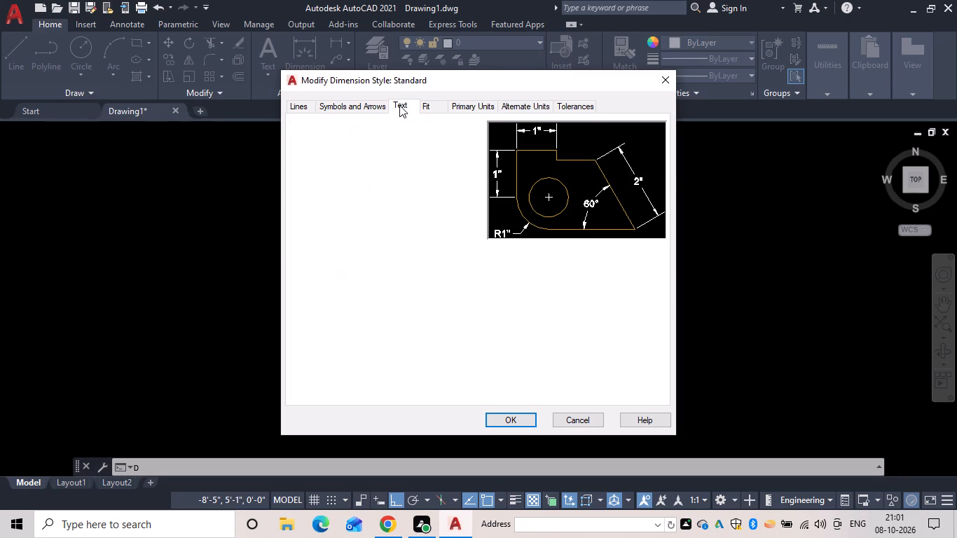
{"action": "left_click_drag", "start_coordinate": [454, 207], "coordinate": [399, 215]}
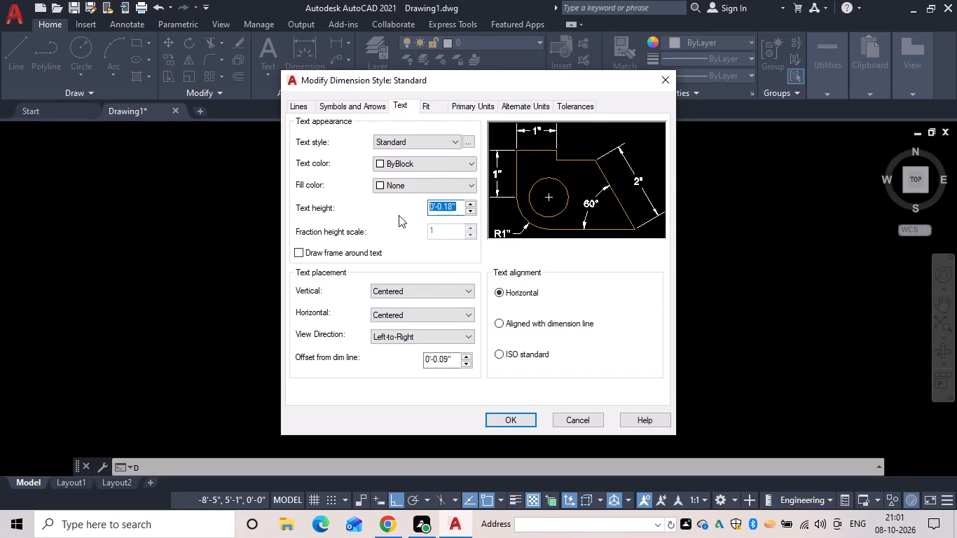
{"action": "key", "text": "BackSpace"}
{"action": "type", "text": "8\""}
{"action": "key", "text": "Return"}
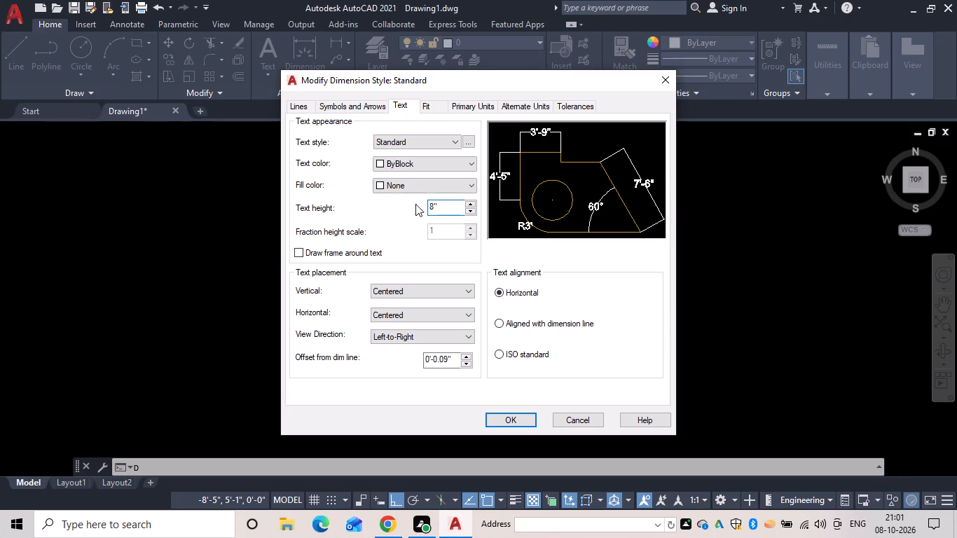
Set the first and second arrowheads of the Standard dimension style to Oblique and apply the style modifications.
{"action": "left_click", "coordinate": [359, 104]}
{"action": "left_click", "coordinate": [346, 151]}
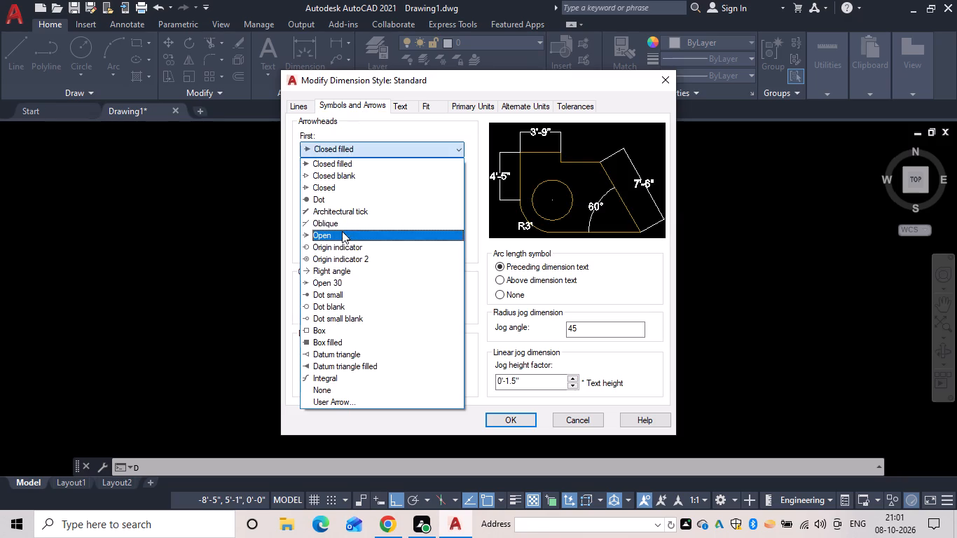
{"action": "left_click", "coordinate": [350, 226]}
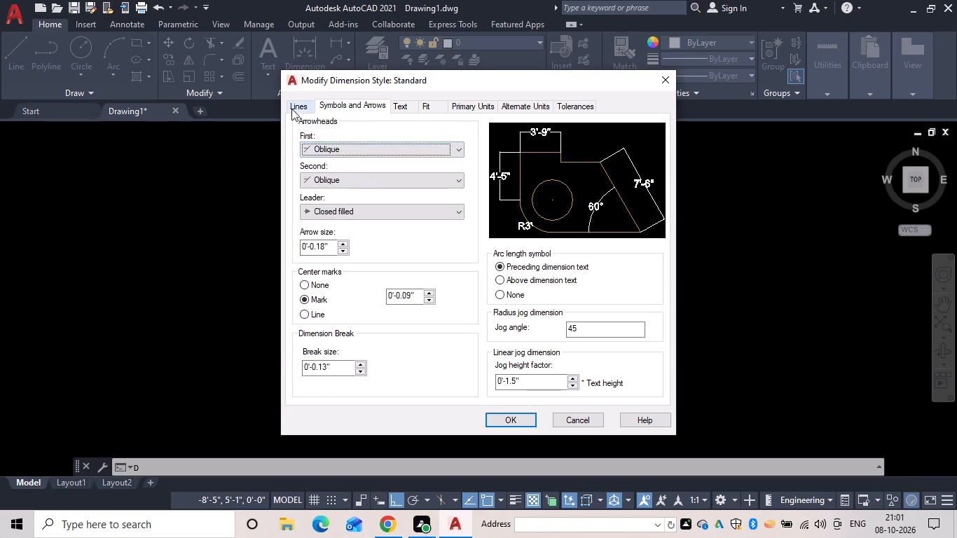
{"action": "left_click", "coordinate": [295, 106]}
{"action": "left_click", "coordinate": [497, 422]}
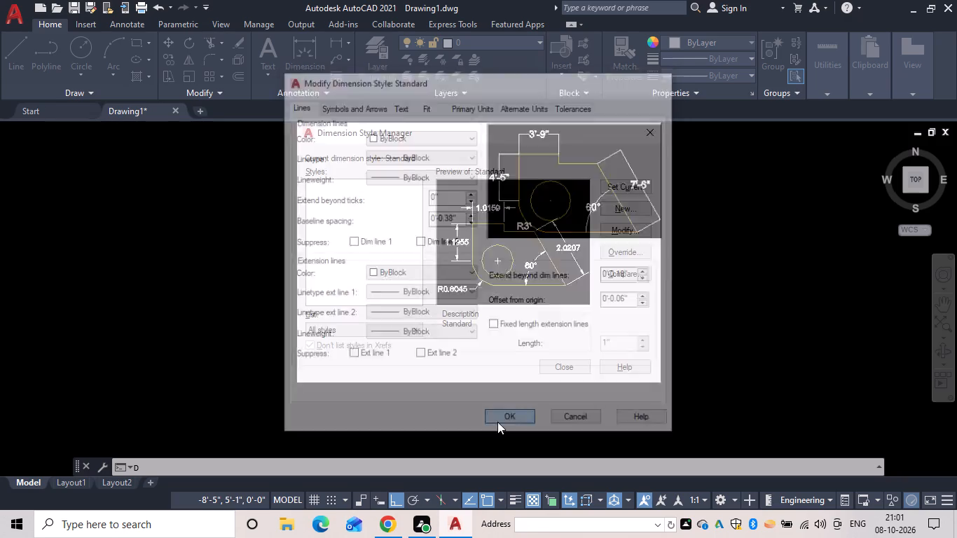
Make Standard the current dimension style and close the Dimension Style Manager.
{"action": "left_click", "coordinate": [626, 186]}
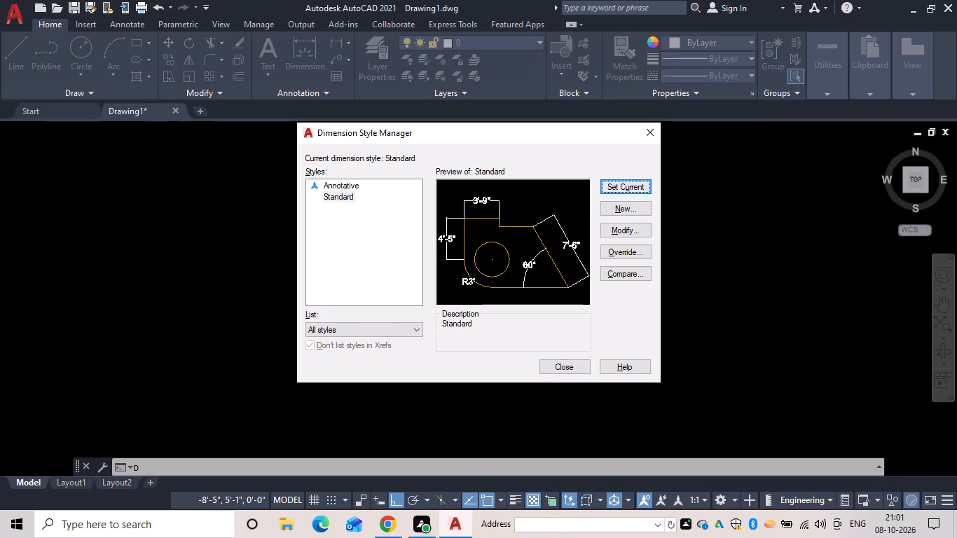
{"action": "left_click", "coordinate": [566, 371]}
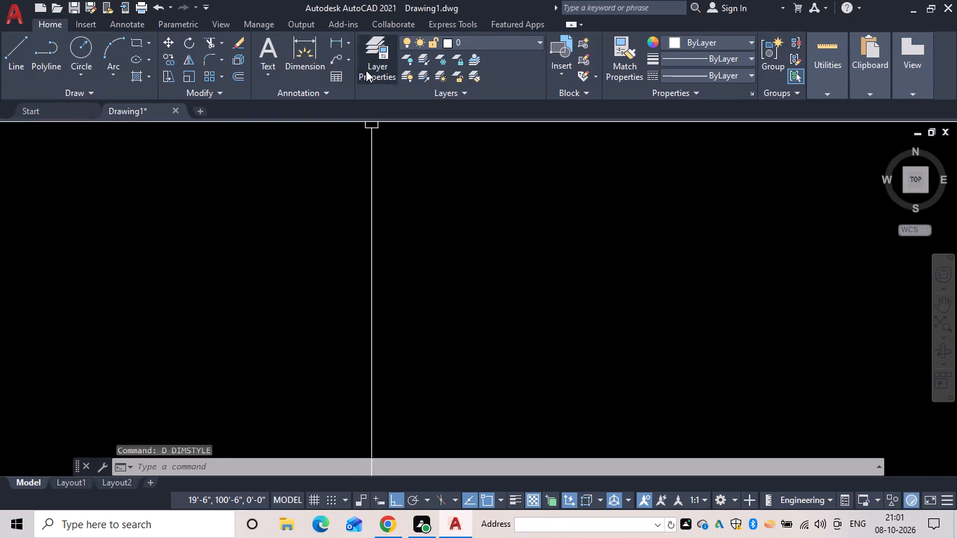
Create a new layer in the drawing's layer list.
{"action": "left_click", "coordinate": [366, 68]}
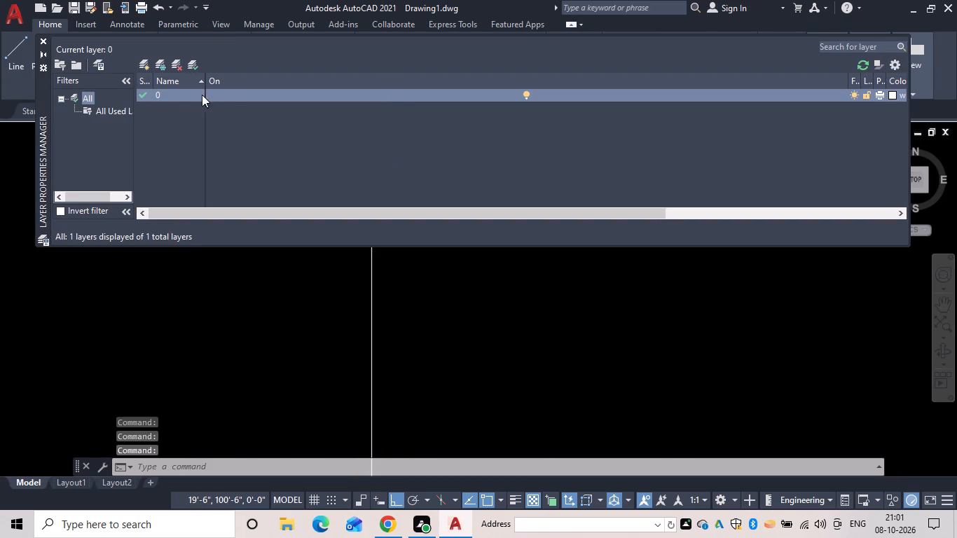
{"action": "left_click", "coordinate": [165, 58]}
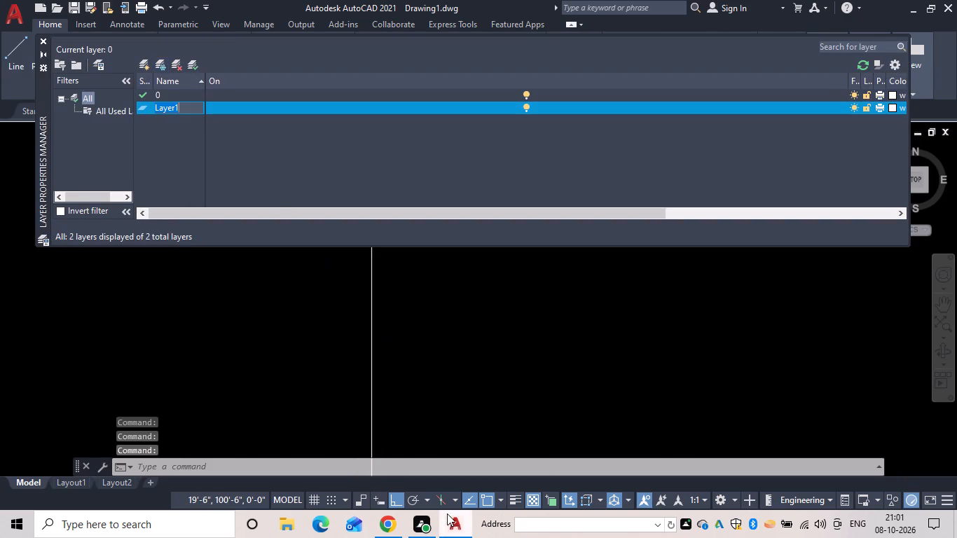
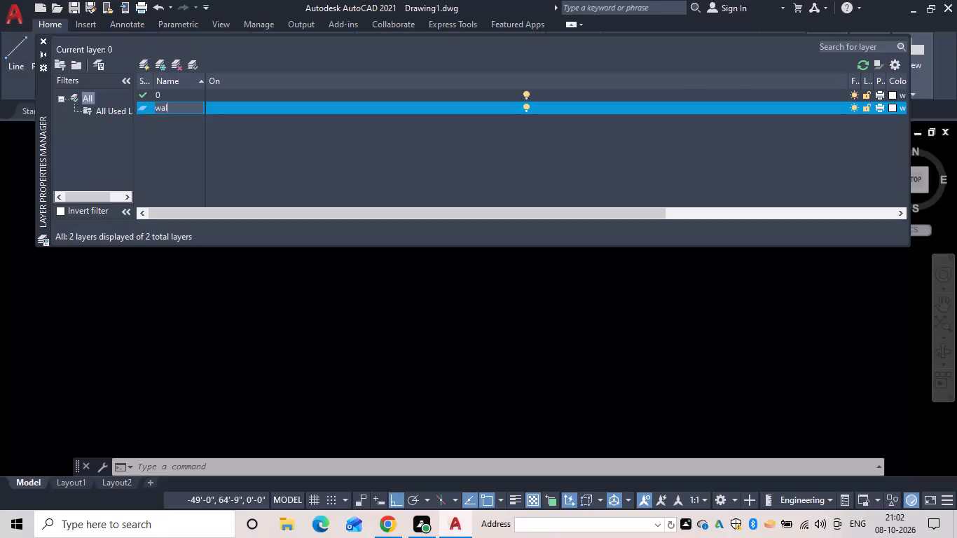
Finish naming the new layer wall and set its color to green.
{"action": "key", "text": "l"}
{"action": "left_click", "coordinate": [890, 109]}
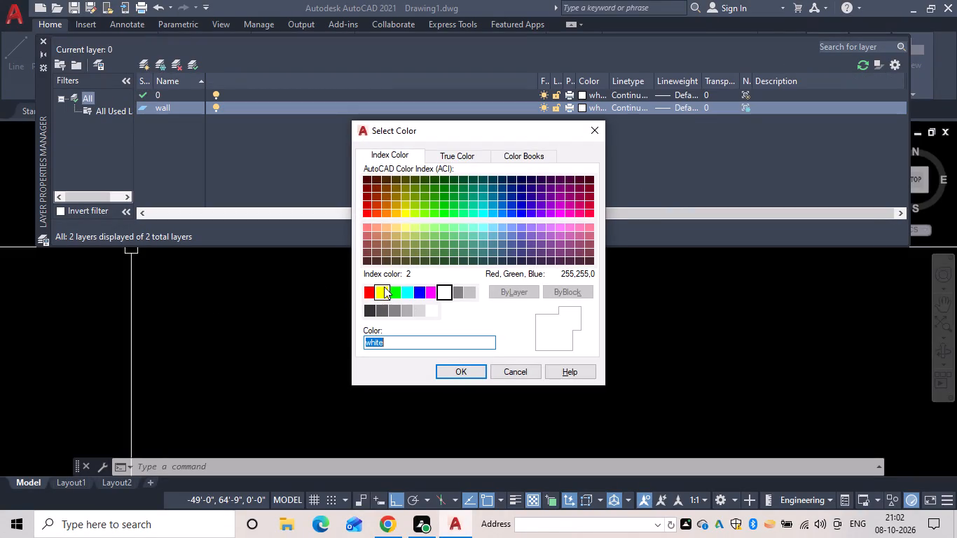
{"action": "left_click", "coordinate": [394, 294]}
{"action": "left_click", "coordinate": [448, 373]}
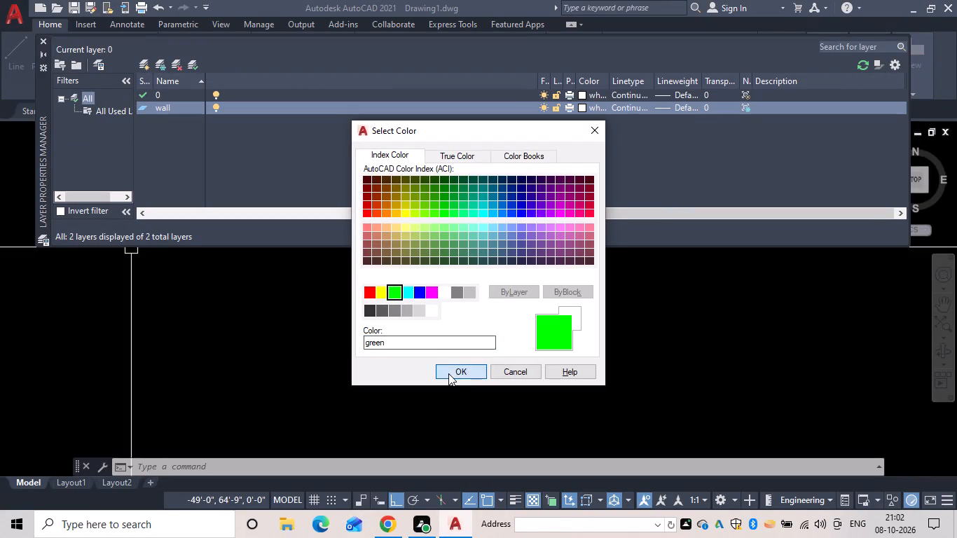
Create a layer named door and set its color to magenta.
{"action": "left_click", "coordinate": [163, 60]}
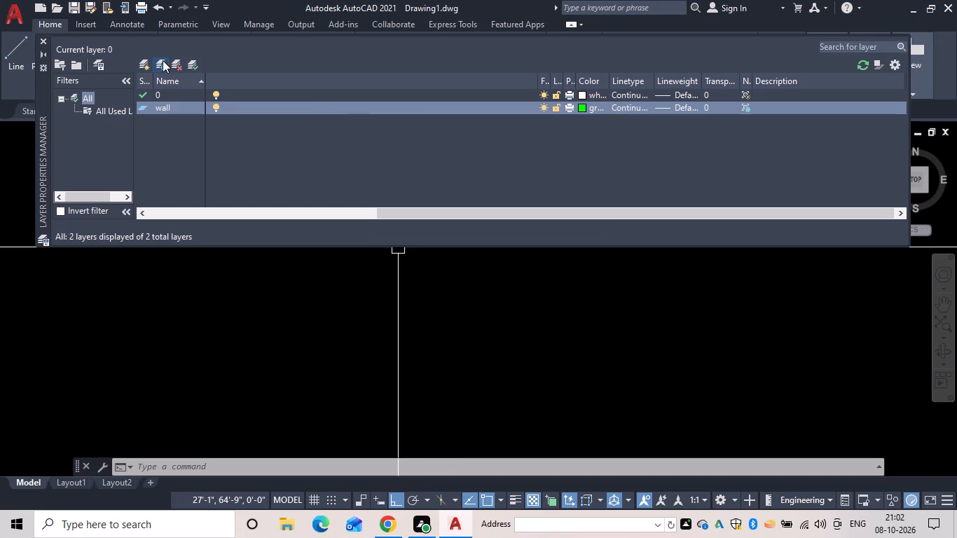
{"action": "key", "text": "BackSpace"}
{"action": "type", "text": "door"}
{"action": "key", "text": "space"}
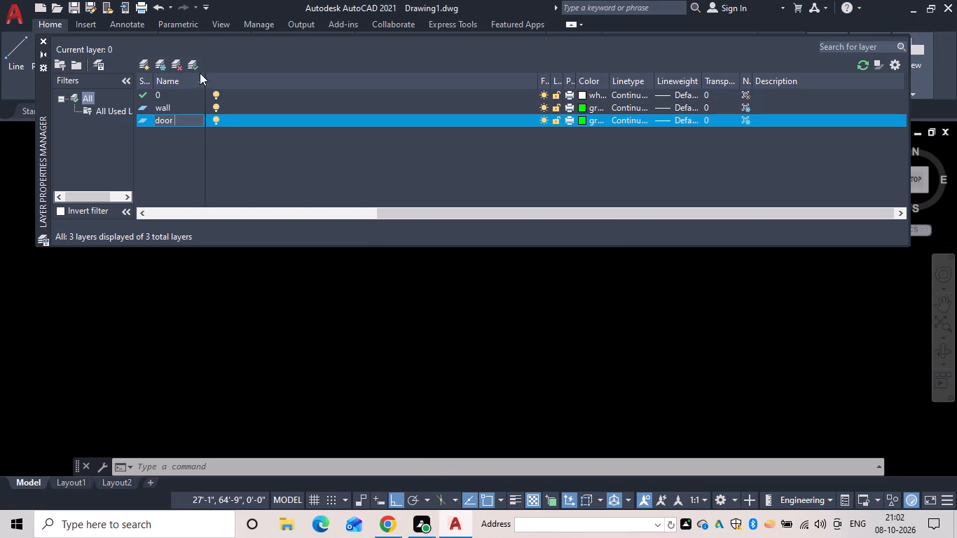
{"action": "left_click", "coordinate": [581, 123]}
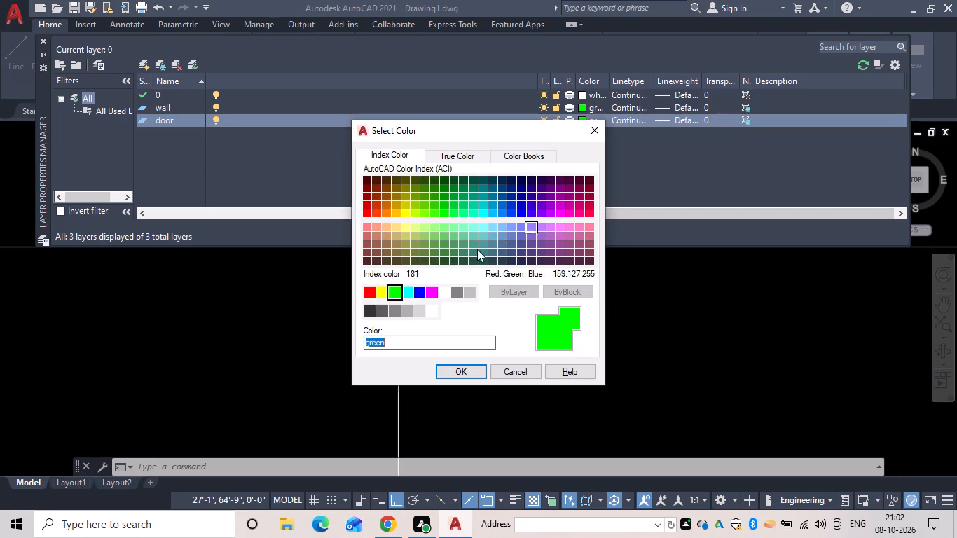
{"action": "left_click", "coordinate": [369, 294]}
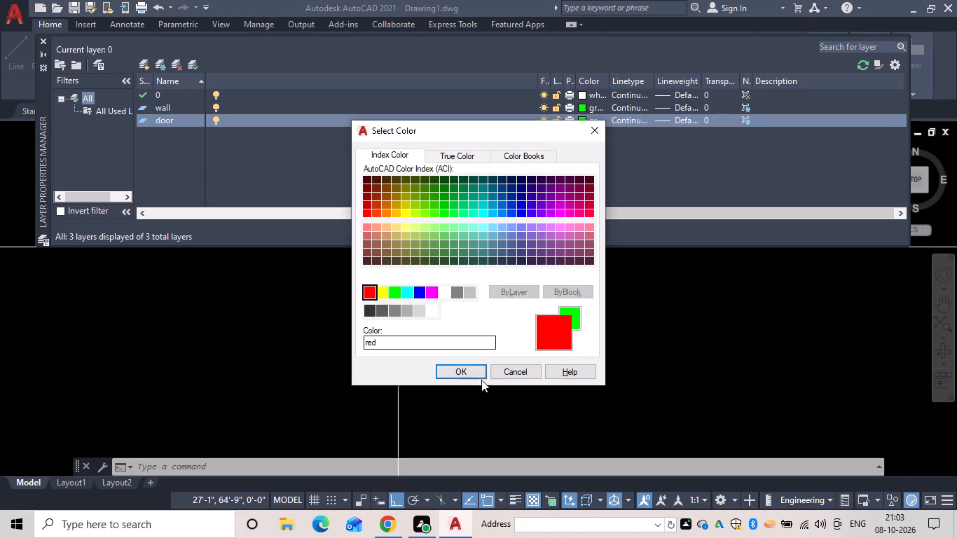
{"action": "left_click", "coordinate": [434, 292]}
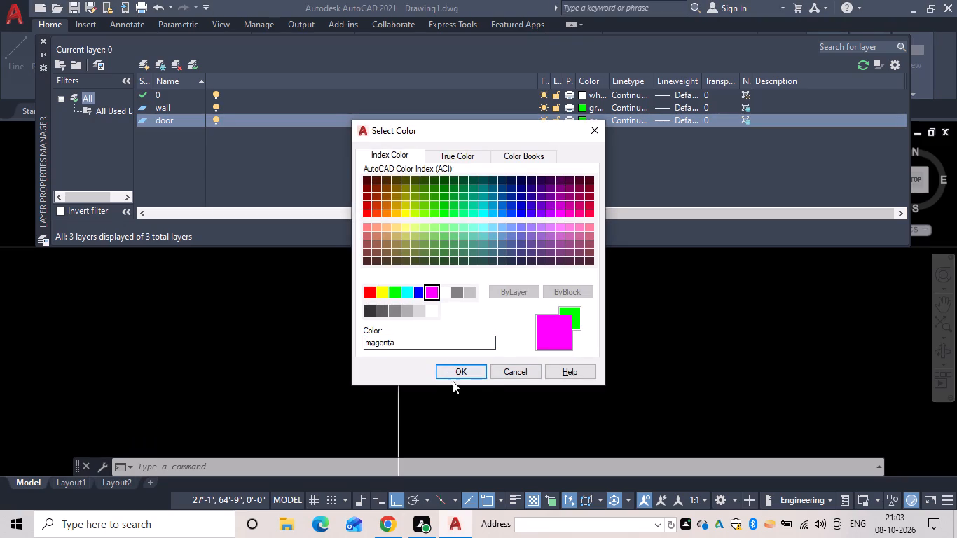
{"action": "left_click", "coordinate": [453, 372]}
Create a layer named window and set its color to red.
{"action": "left_click", "coordinate": [164, 64]}
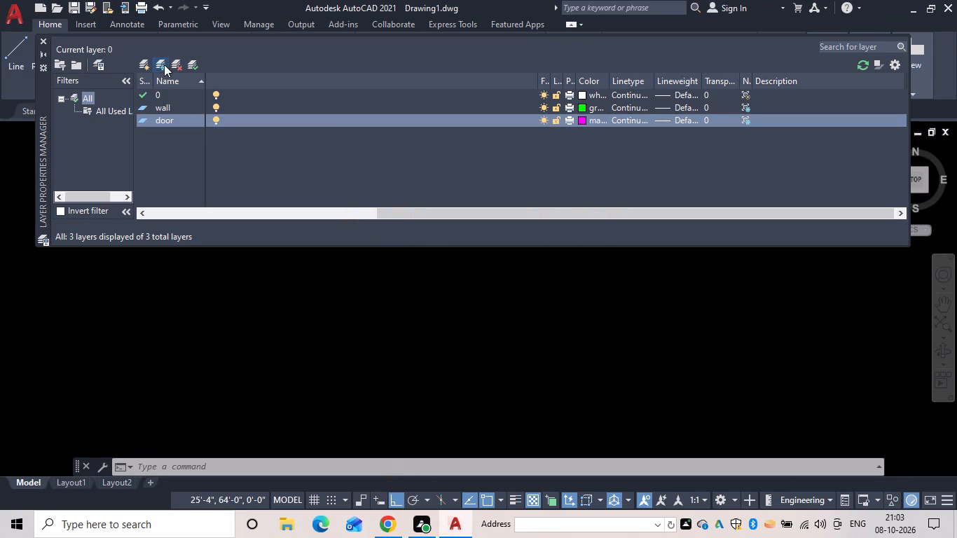
{"action": "key", "text": "BackSpace"}
{"action": "key", "text": "w"}
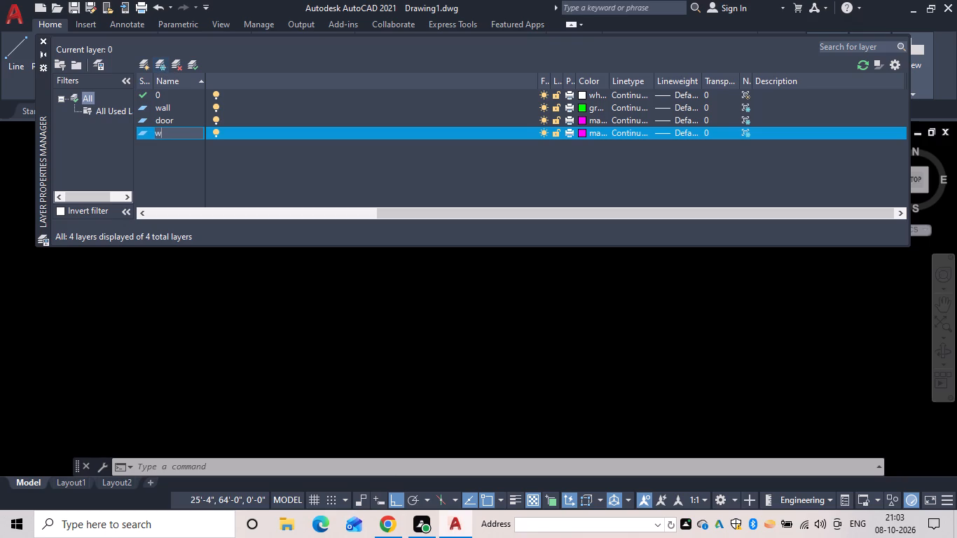
{"action": "type", "text": "indo"}
{"action": "key", "text": "w"}
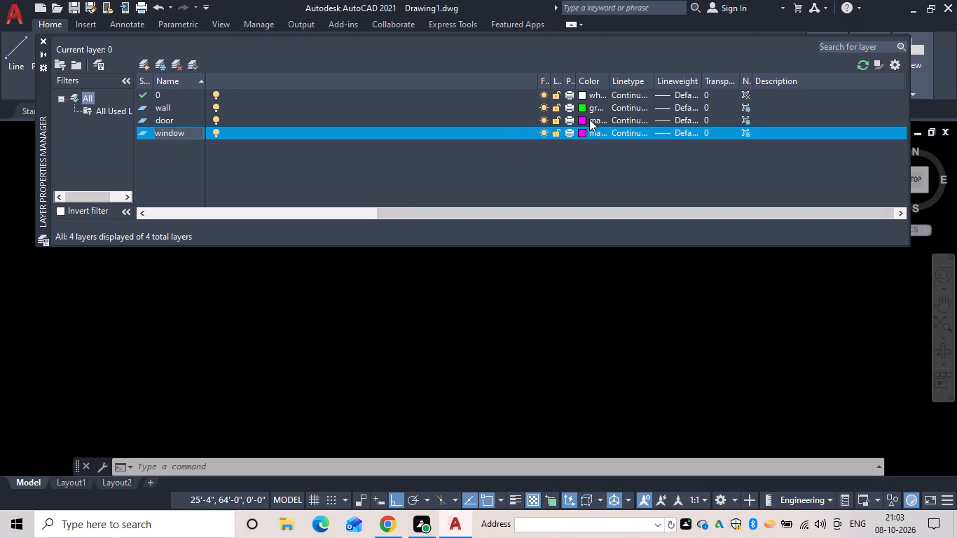
{"action": "left_click", "coordinate": [583, 132]}
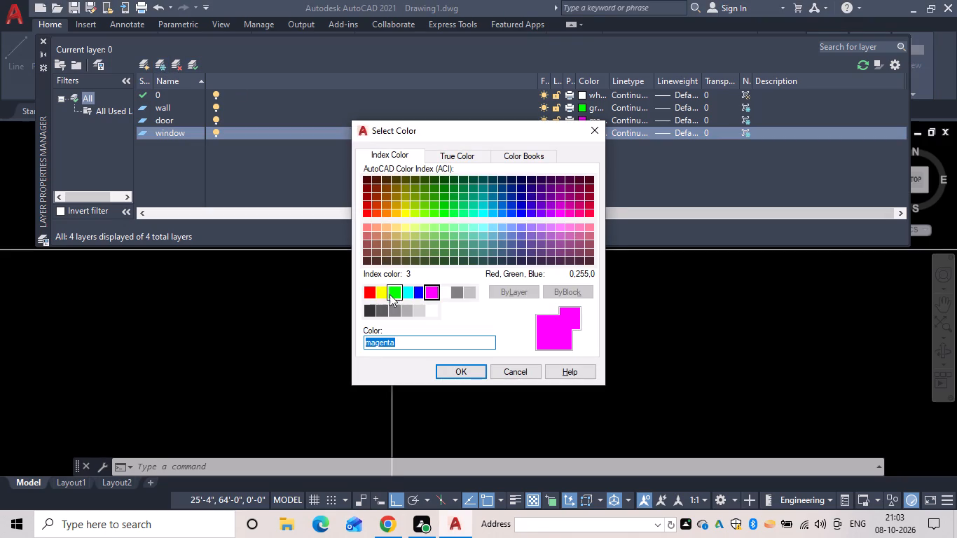
{"action": "left_click", "coordinate": [397, 293]}
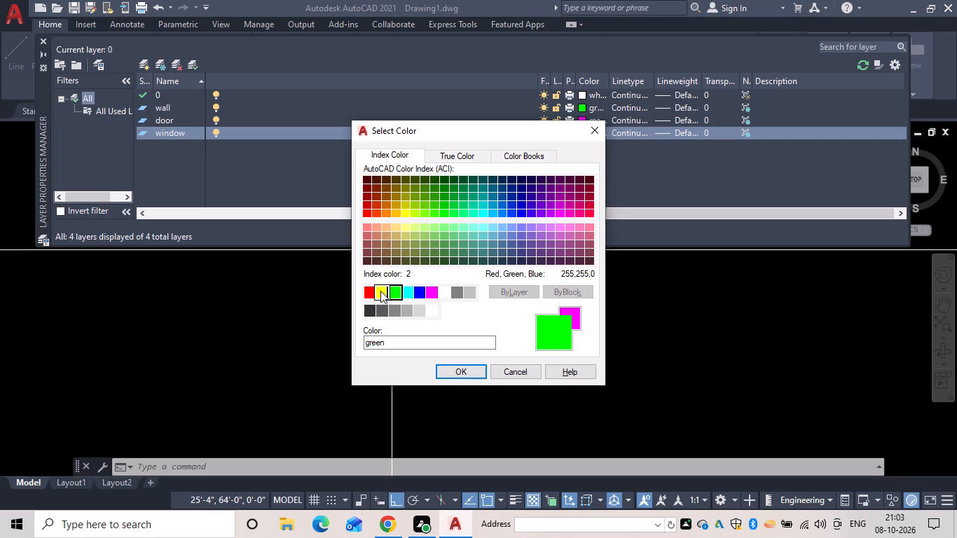
{"action": "left_click", "coordinate": [371, 292]}
{"action": "left_click", "coordinate": [448, 363]}
{"action": "left_click", "coordinate": [448, 367]}
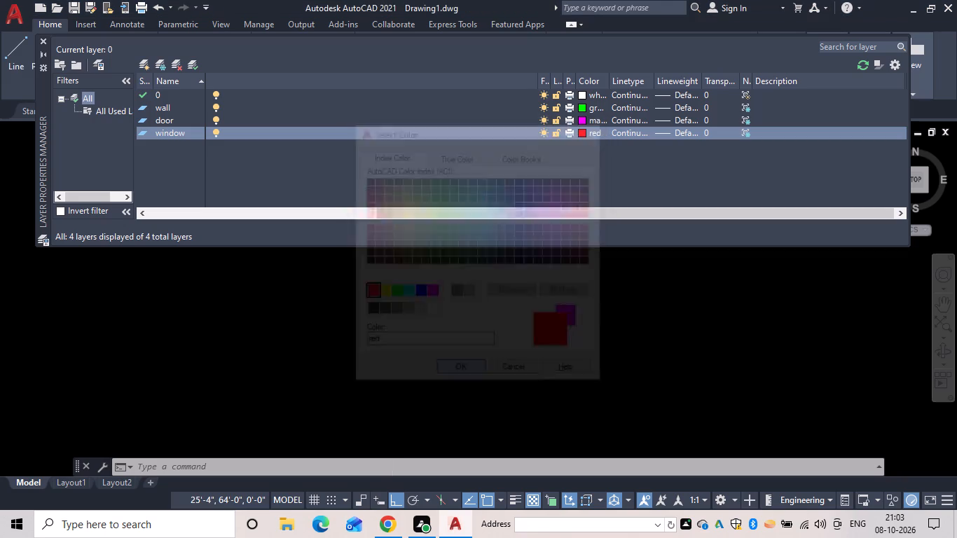
Create a layer named tables and set its color to yellow.
{"action": "left_click", "coordinate": [162, 65]}
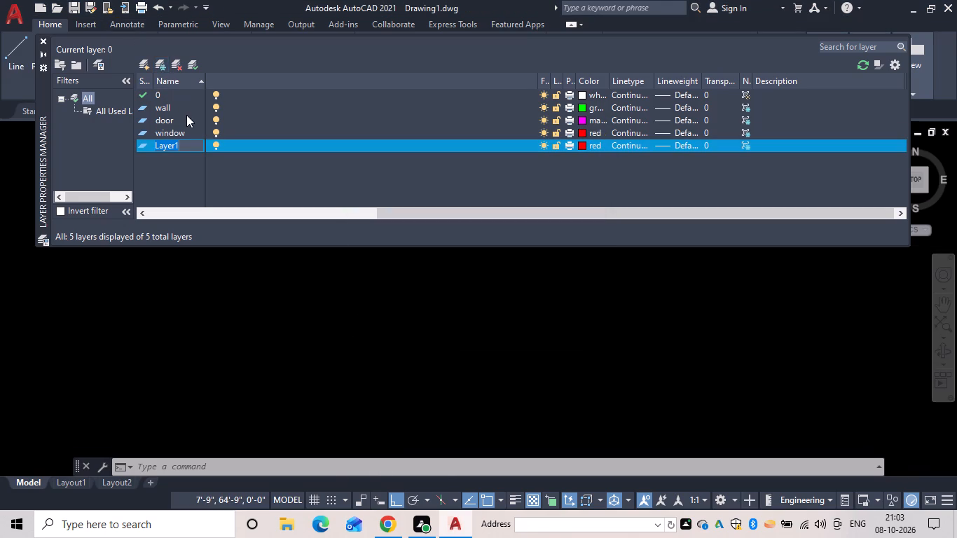
{"action": "key", "text": "BackSpace"}
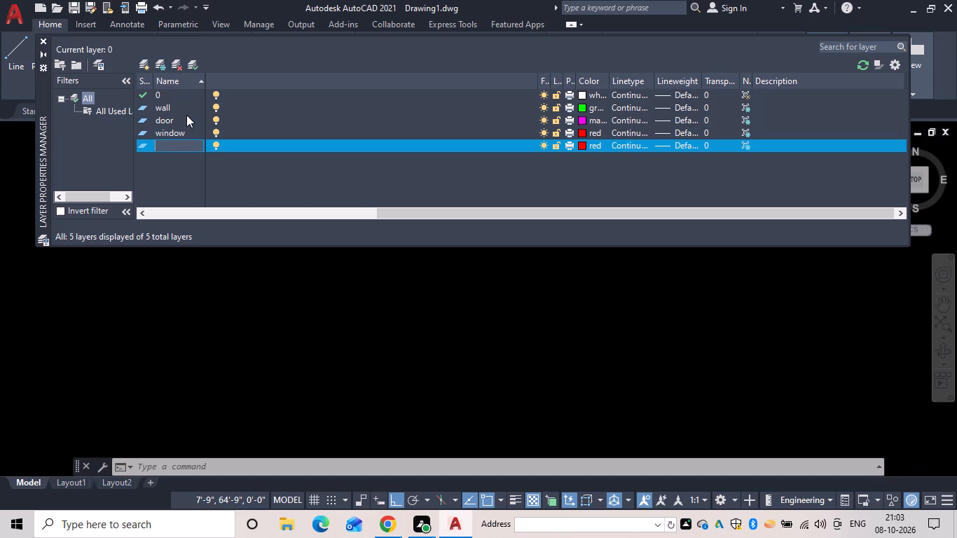
{"action": "type", "text": "tables"}
{"action": "key", "text": "Return"}
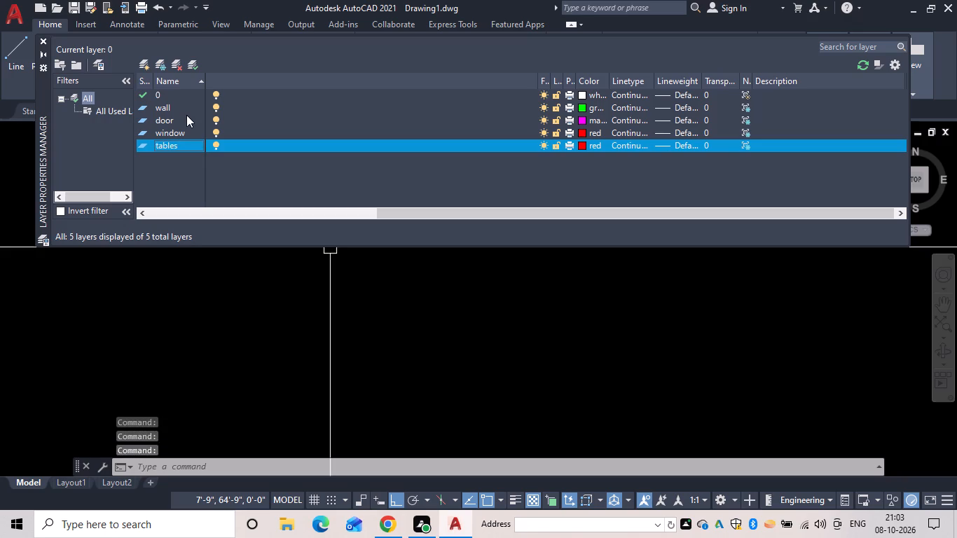
{"action": "left_click", "coordinate": [584, 145]}
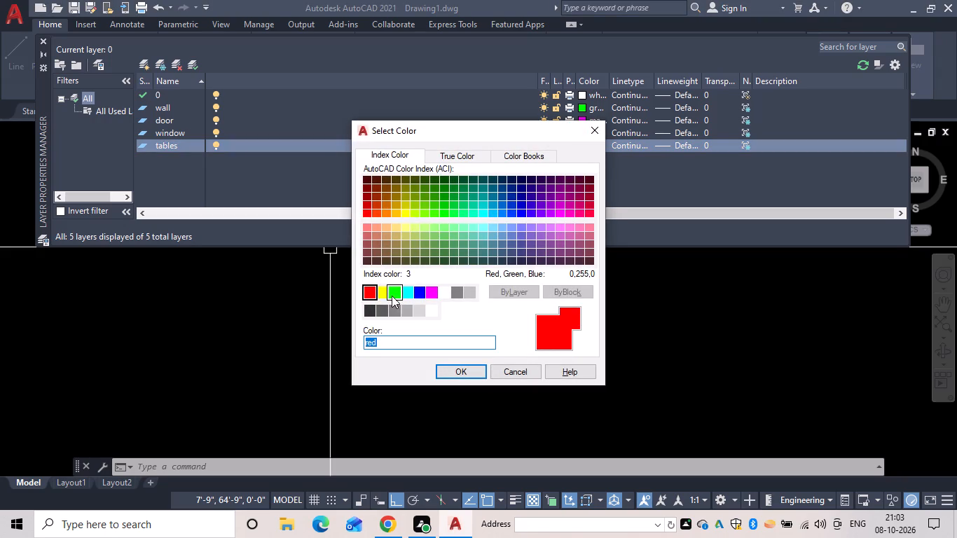
{"action": "left_click", "coordinate": [385, 291]}
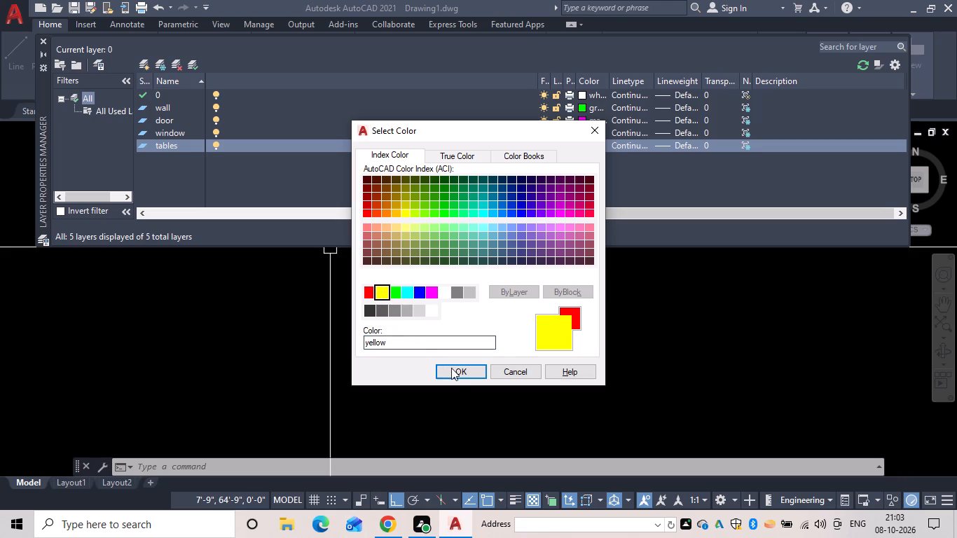
{"action": "left_click", "coordinate": [454, 369]}
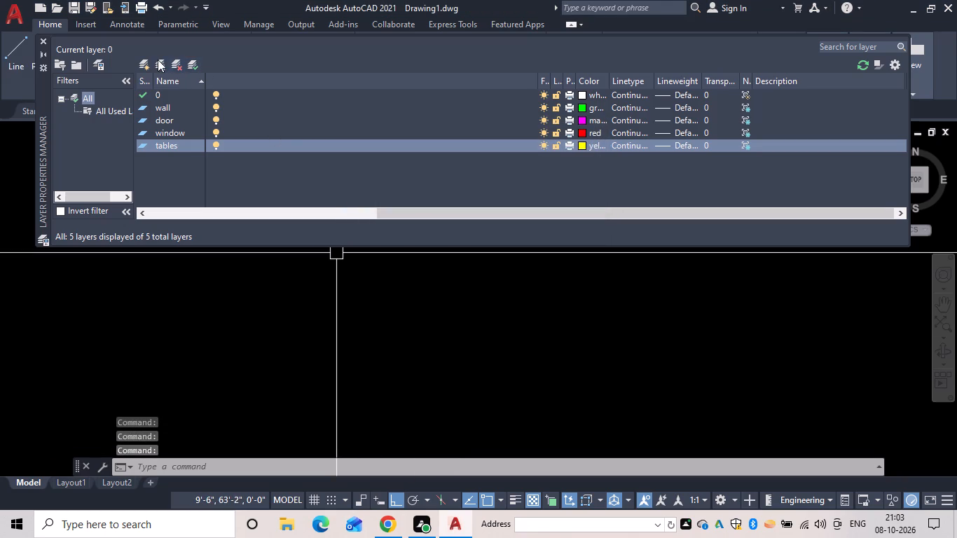
Create a layer named beches and set its color to blue.
{"action": "left_click", "coordinate": [158, 60]}
{"action": "key", "text": "BackSpace"}
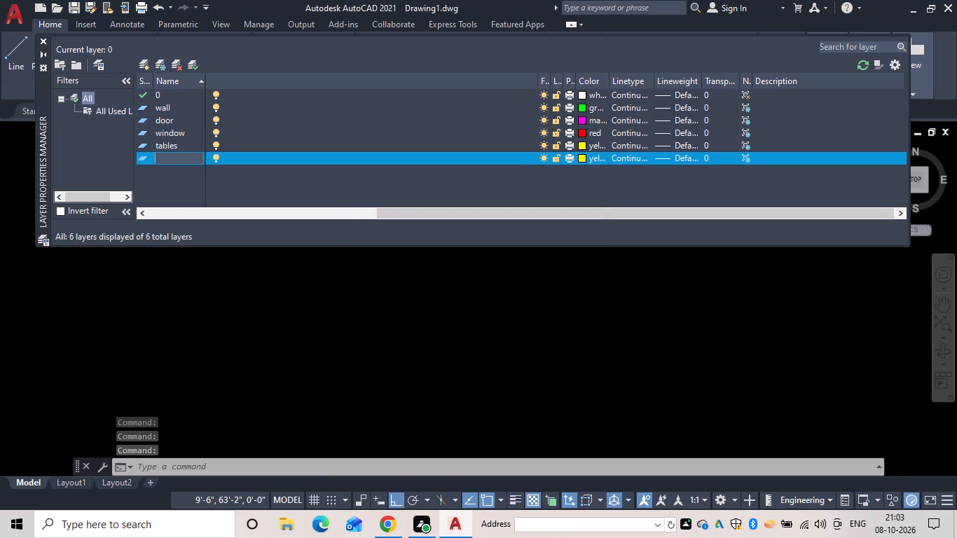
{"action": "type", "text": "bech"}
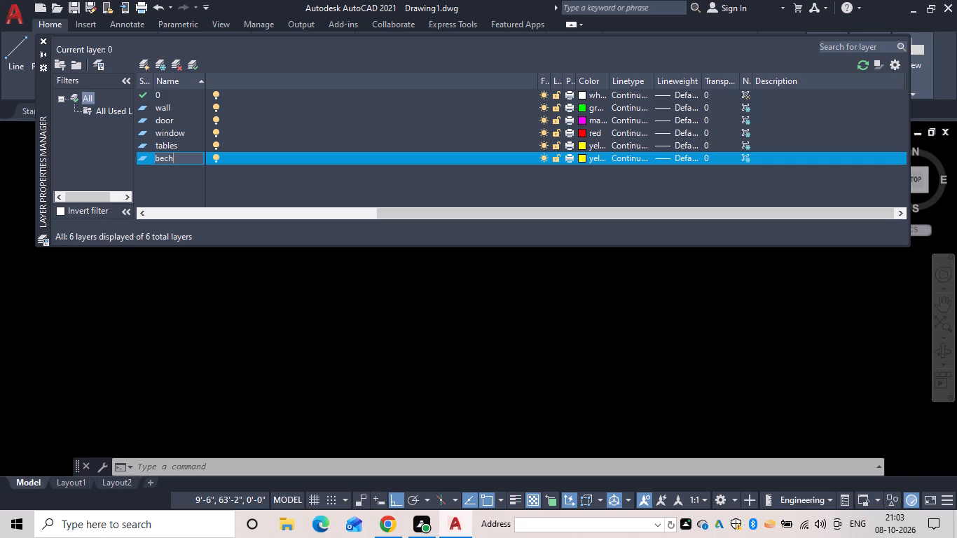
{"action": "type", "text": "es"}
{"action": "key", "text": "space"}
{"action": "left_click", "coordinate": [581, 159]}
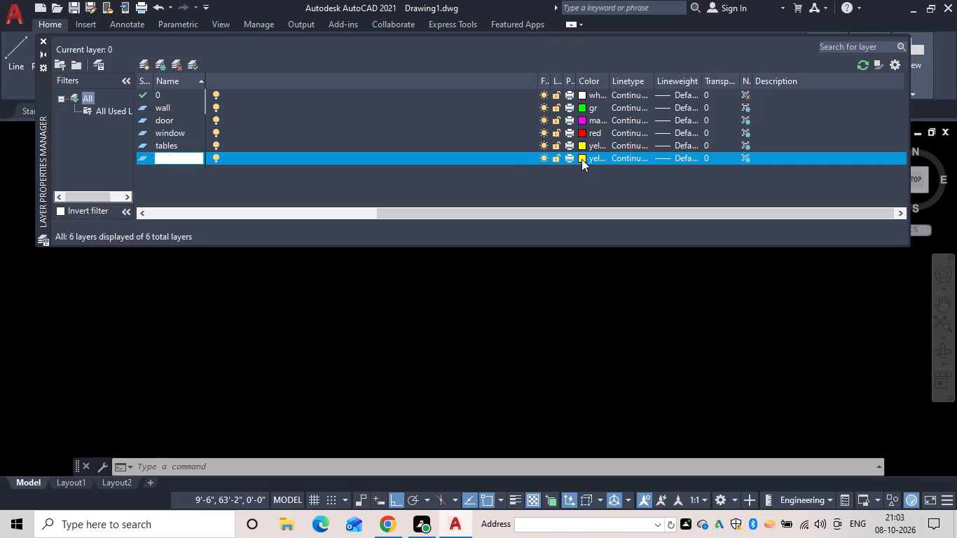
{"action": "left_click", "coordinate": [421, 294]}
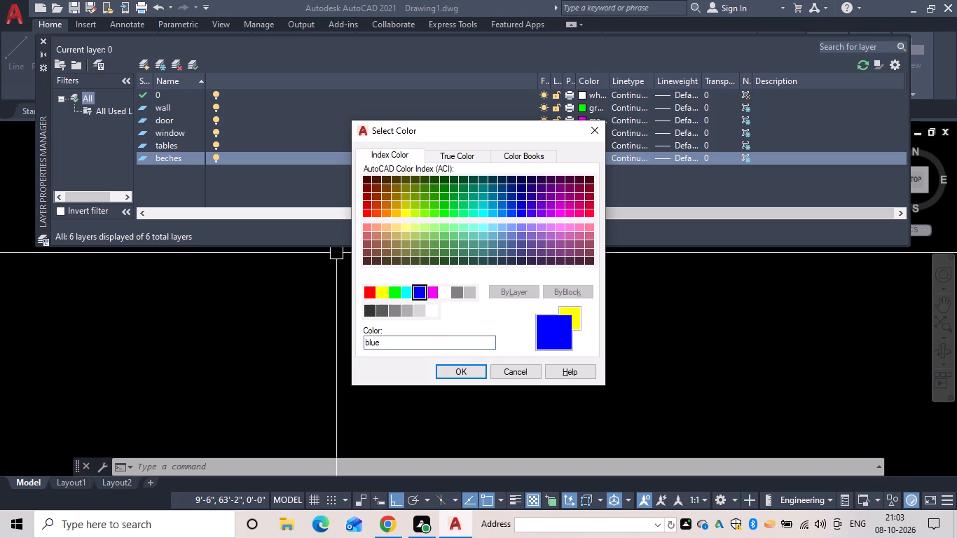
{"action": "left_click", "coordinate": [466, 375]}
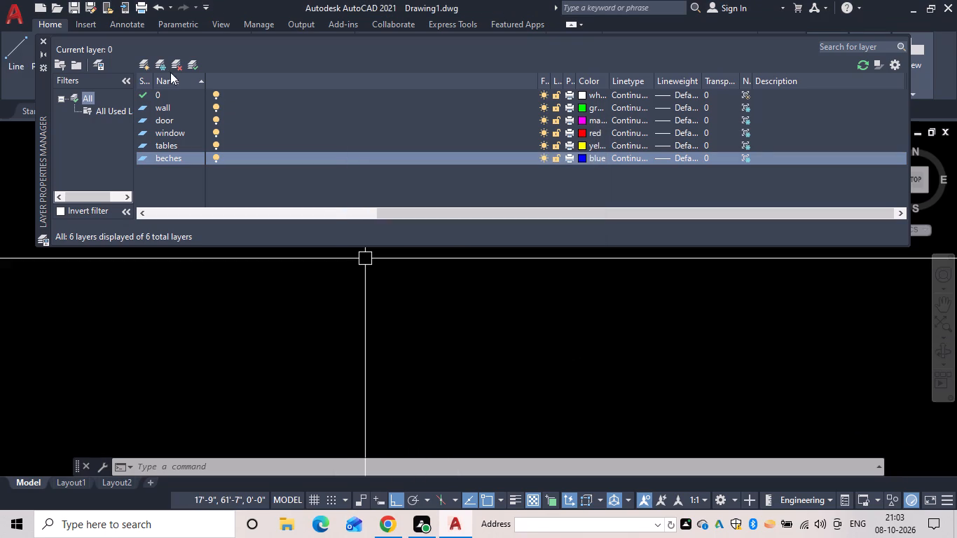
Create a layer named text and set its color to index color 32, a dark orange.
{"action": "left_click", "coordinate": [160, 67]}
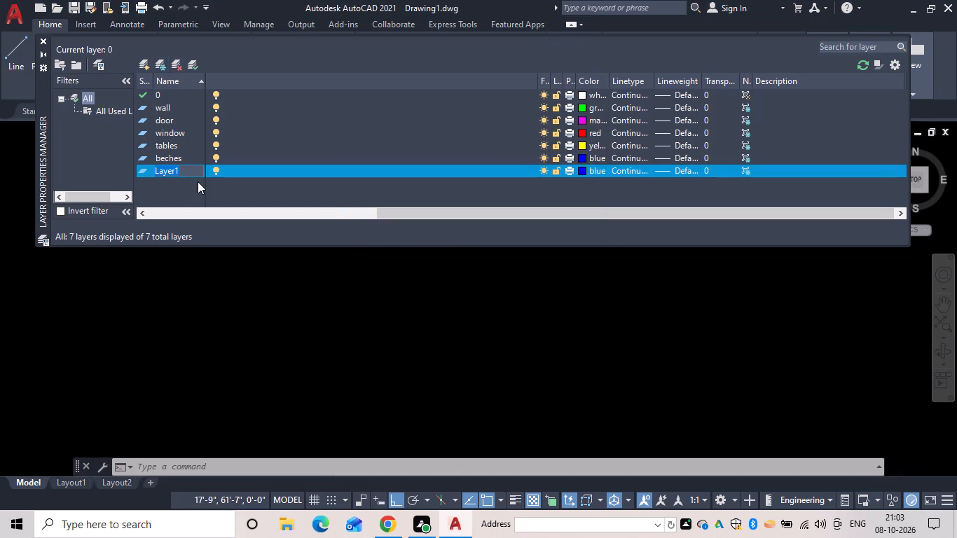
{"action": "key", "text": "BackSpace"}
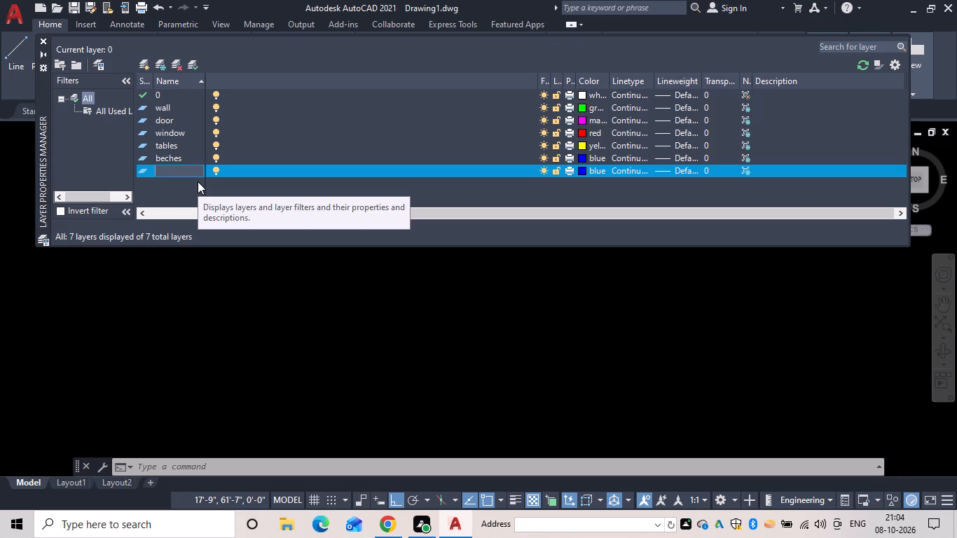
{"action": "type", "text": "tex"}
{"action": "key", "text": "t"}
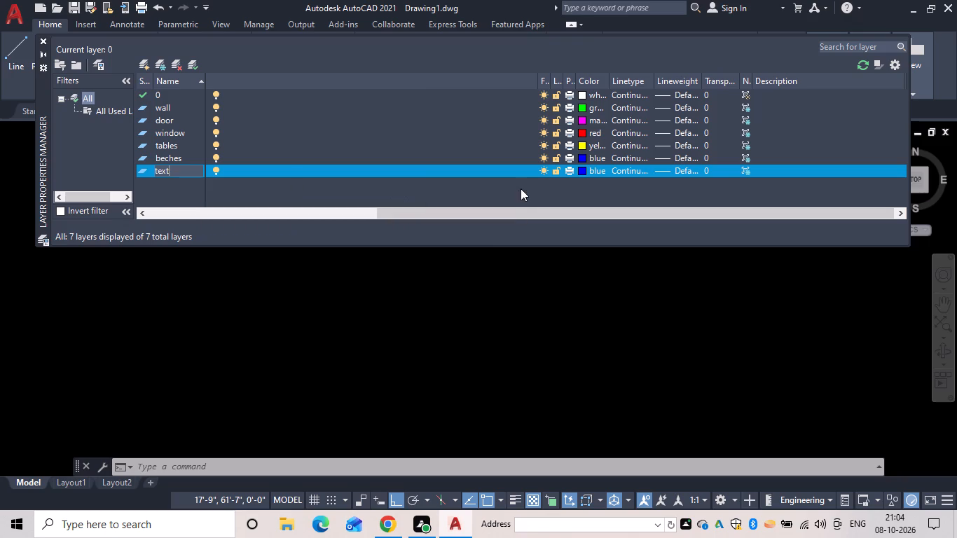
{"action": "left_click", "coordinate": [579, 172]}
{"action": "left_click", "coordinate": [383, 214]}
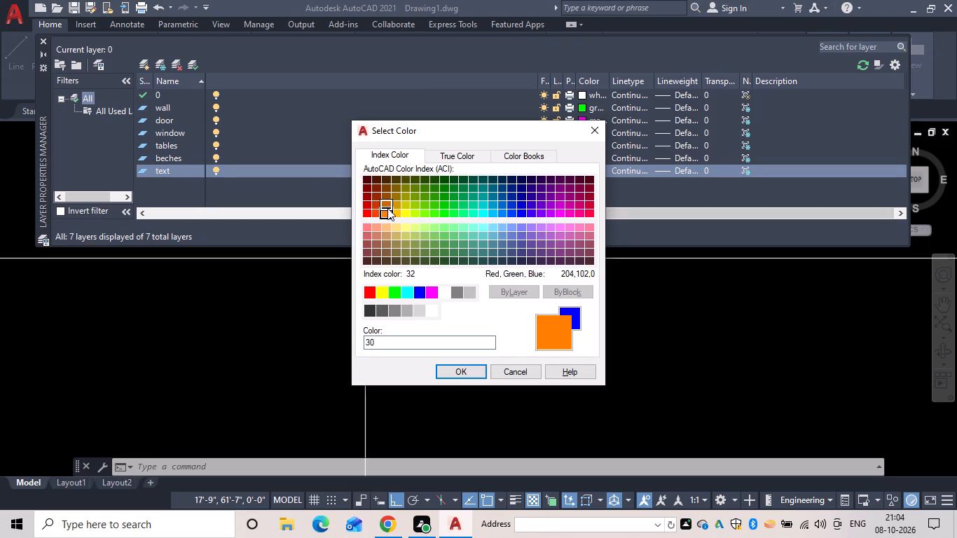
{"action": "left_click", "coordinate": [387, 208]}
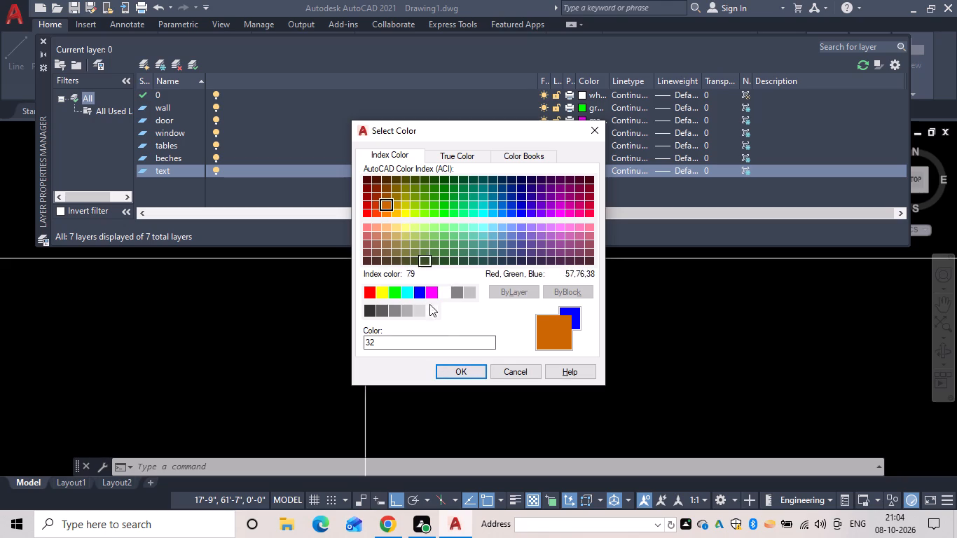
{"action": "left_click", "coordinate": [472, 372]}
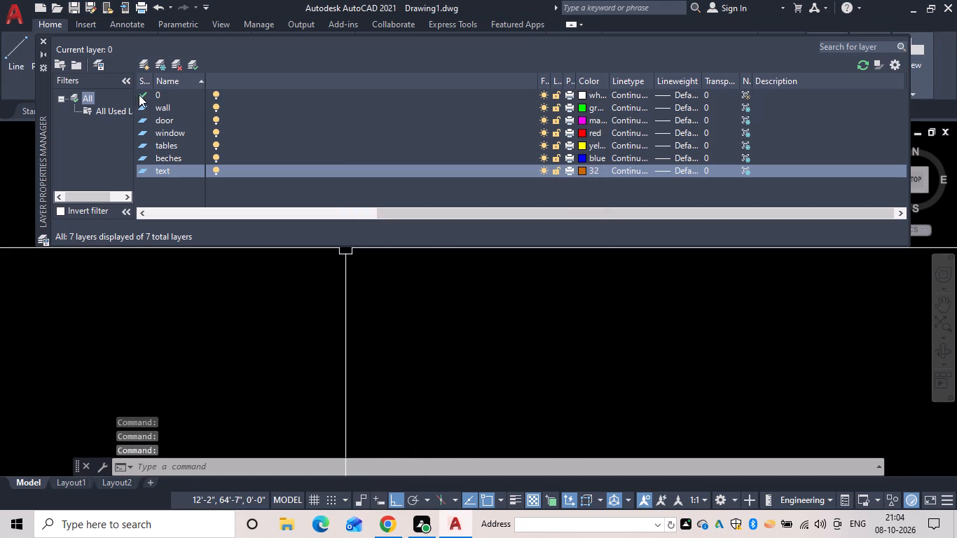
Create a layer named dli and set its color to index color 120, a turquoise green.
{"action": "left_click", "coordinate": [160, 60]}
{"action": "key", "text": "BackSpace"}
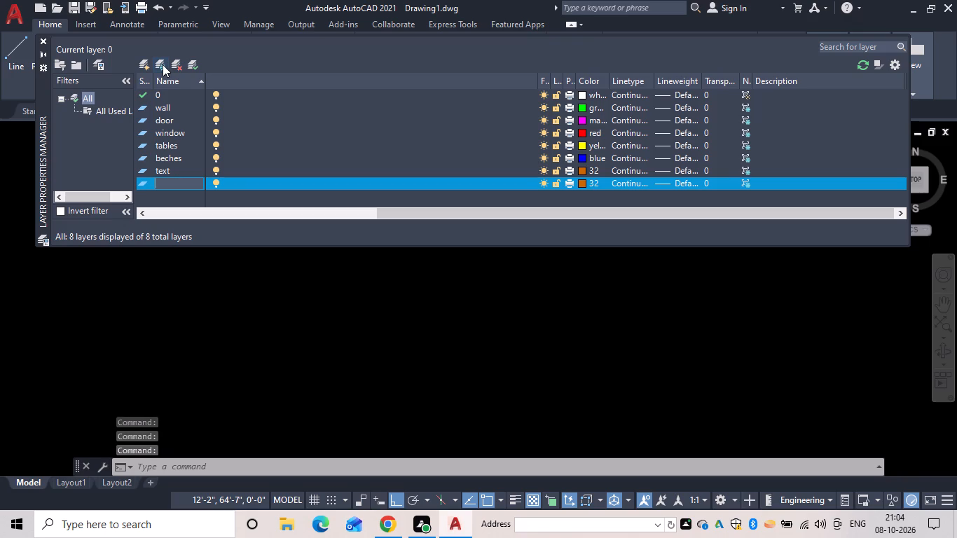
{"action": "type", "text": "dli"}
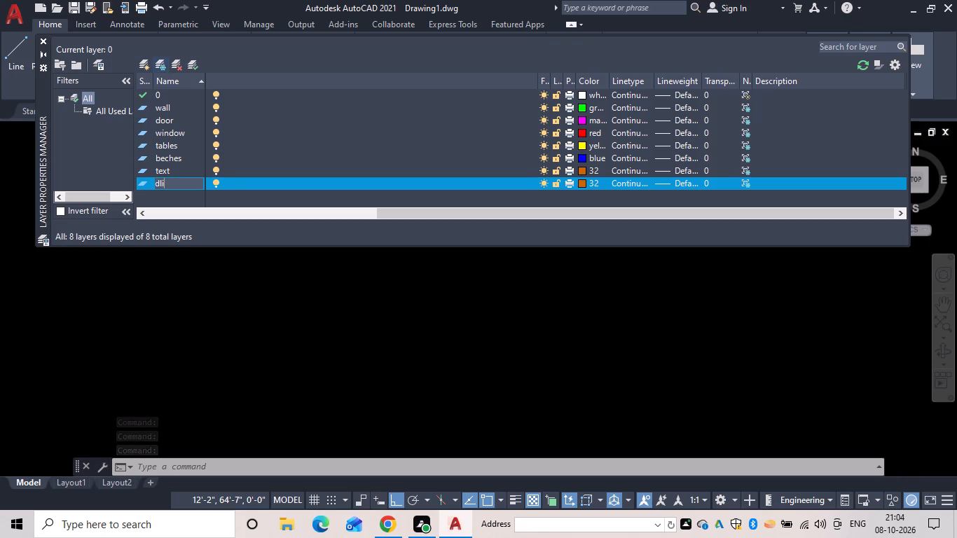
{"action": "left_click", "coordinate": [584, 181]}
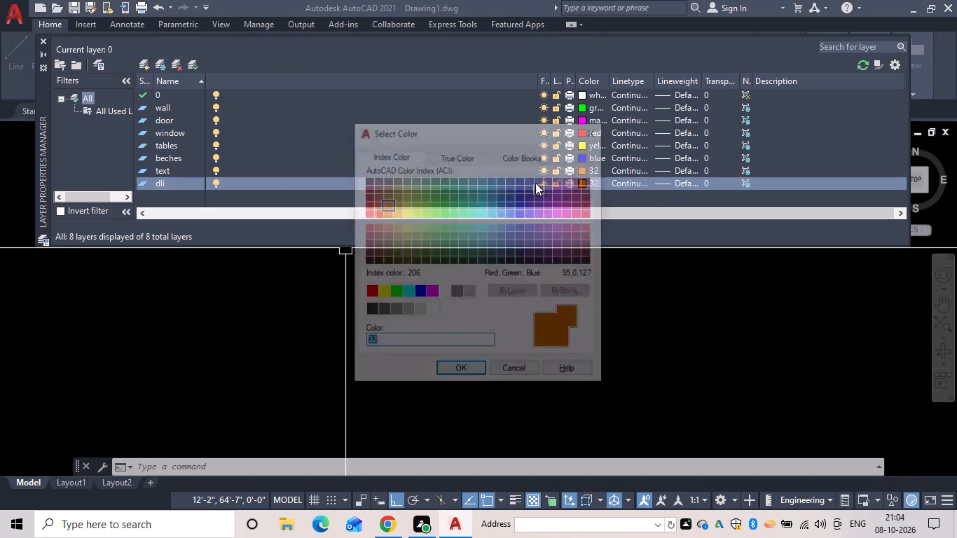
{"action": "left_click", "coordinate": [421, 230]}
{"action": "left_click", "coordinate": [440, 222]}
{"action": "left_click", "coordinate": [450, 214]}
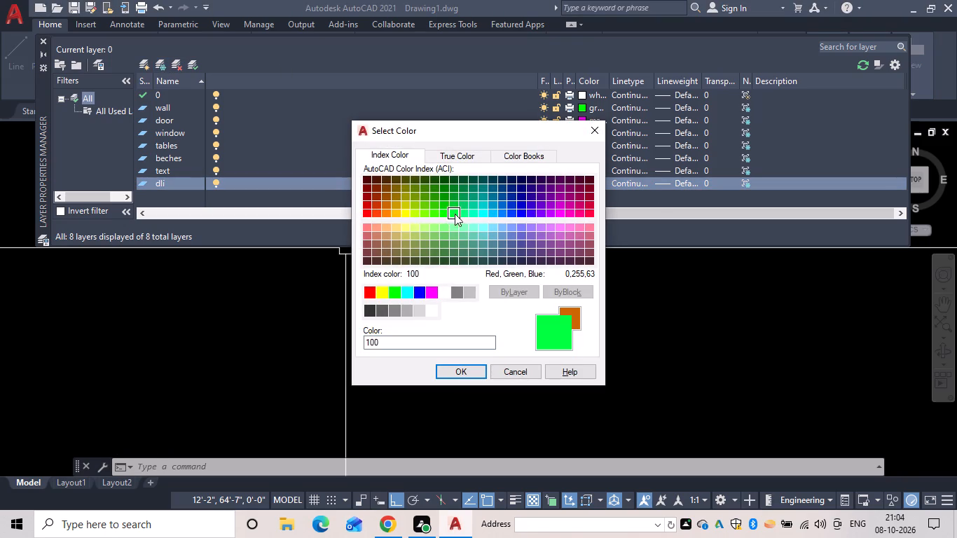
{"action": "left_click", "coordinate": [457, 214]}
{"action": "left_click", "coordinate": [464, 224]}
{"action": "left_click", "coordinate": [440, 230]}
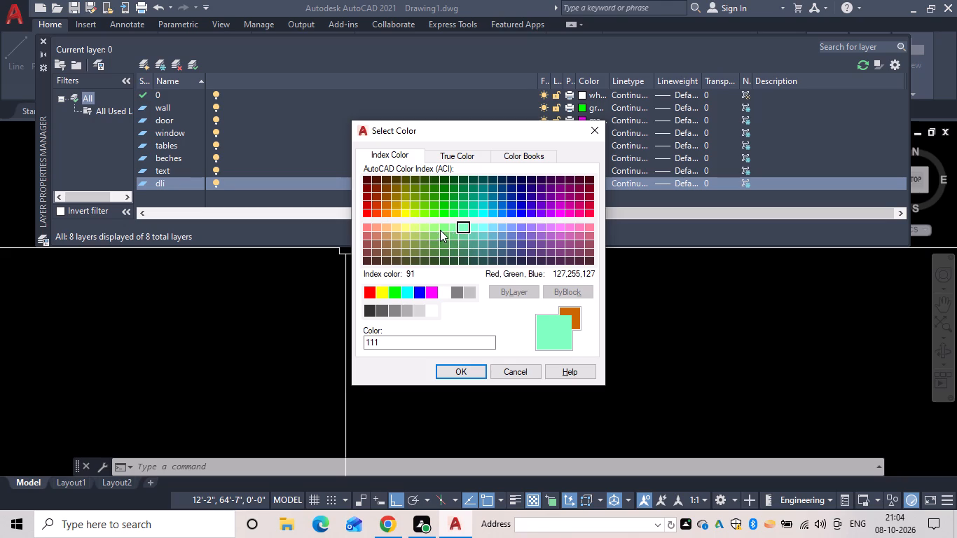
{"action": "left_click", "coordinate": [473, 229]}
{"action": "left_click", "coordinate": [485, 214]}
{"action": "left_click", "coordinate": [474, 212]}
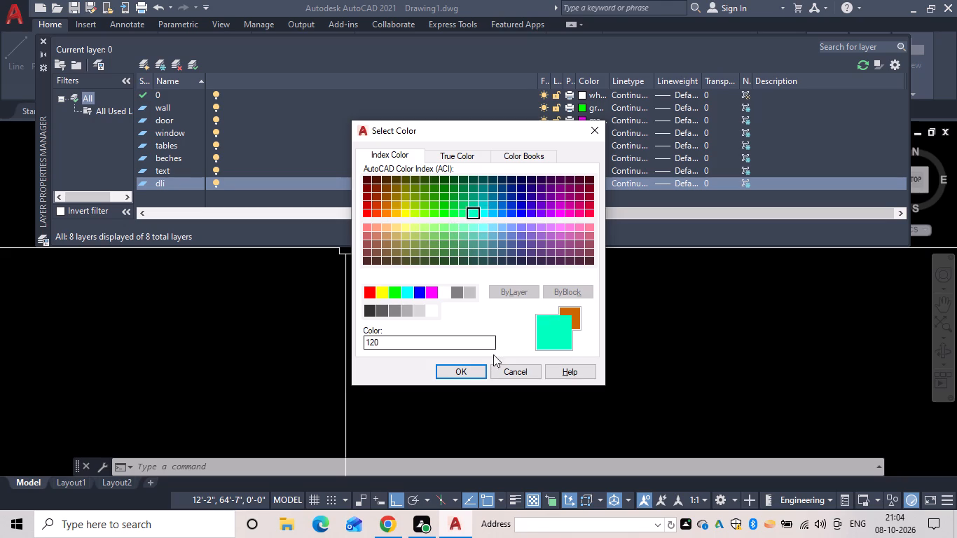
{"action": "left_click", "coordinate": [476, 369]}
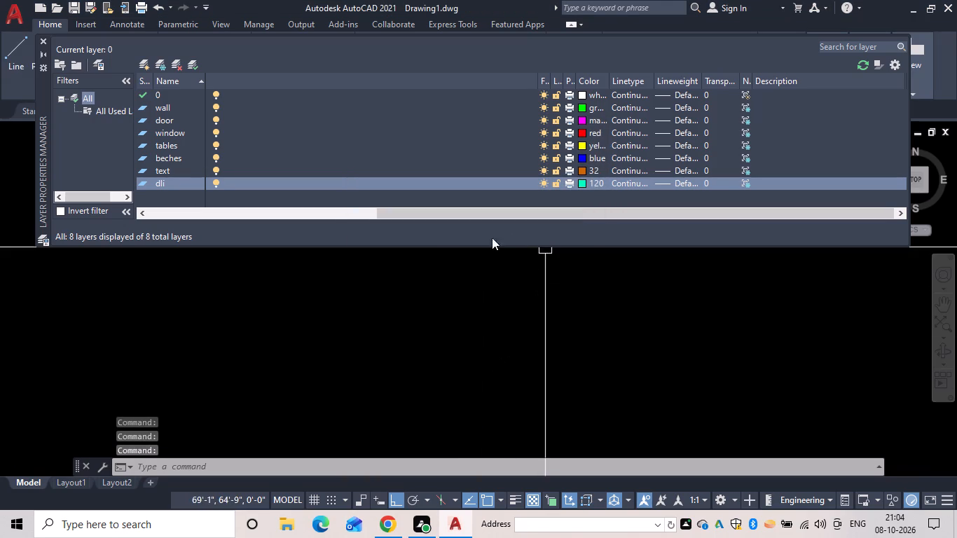
Make the wall layer current and close the layer manager.
{"action": "double_click", "coordinate": [177, 109]}
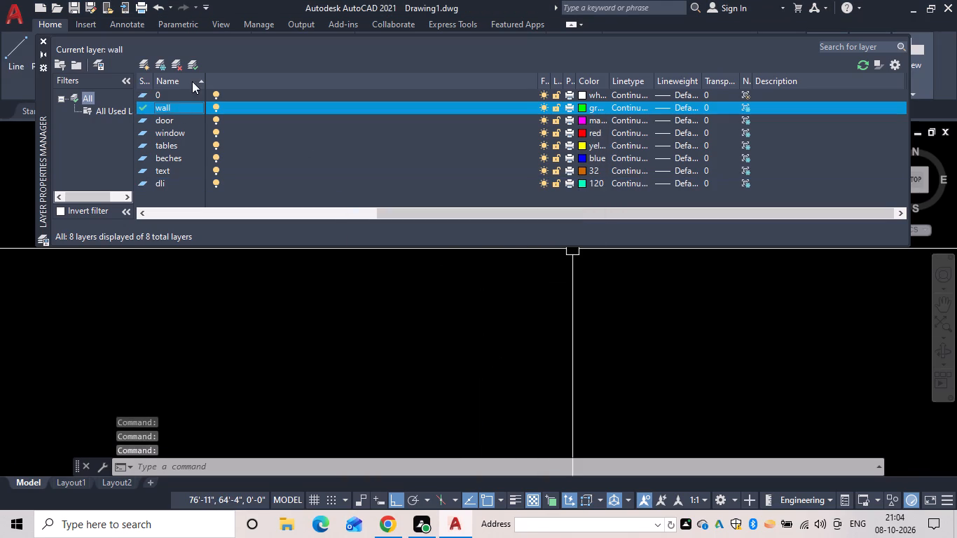
{"action": "left_click", "coordinate": [195, 65]}
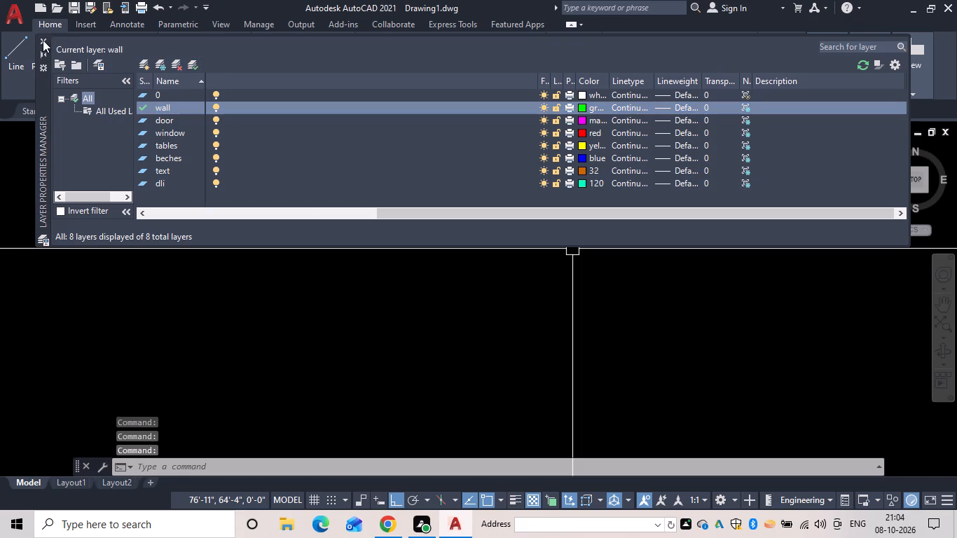
{"action": "left_click", "coordinate": [43, 40]}
Draw the outer wall lines: 115'6" vertically upward, continuing 90'9" horizontally to the right.
{"action": "key", "text": "l"}
{"action": "key", "text": "space"}
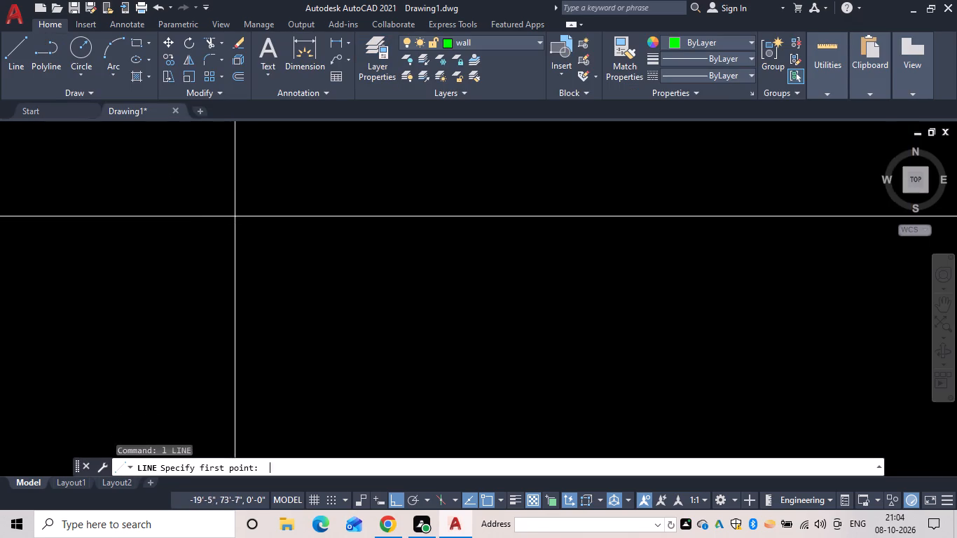
{"action": "left_click_drag", "start_coordinate": [228, 328], "coordinate": [217, 288]}
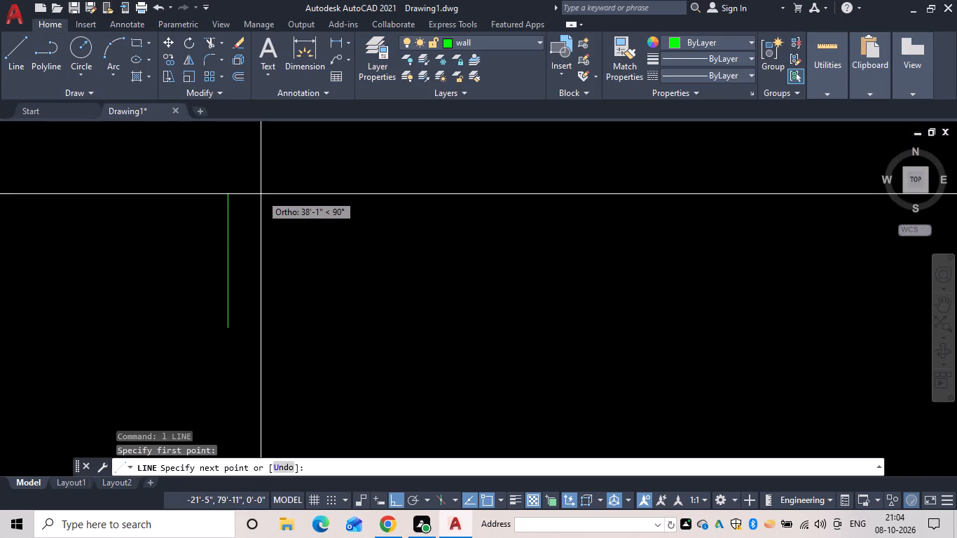
{"action": "type", "text": "115'"}
{"action": "type", "text": "6\""}
{"action": "key", "text": "Return"}
{"action": "scroll", "coordinate": [285, 233], "scroll_direction": "down", "scroll_amount": 3}
{"action": "middle_click_drag", "start_coordinate": [282, 237], "coordinate": [218, 341]}
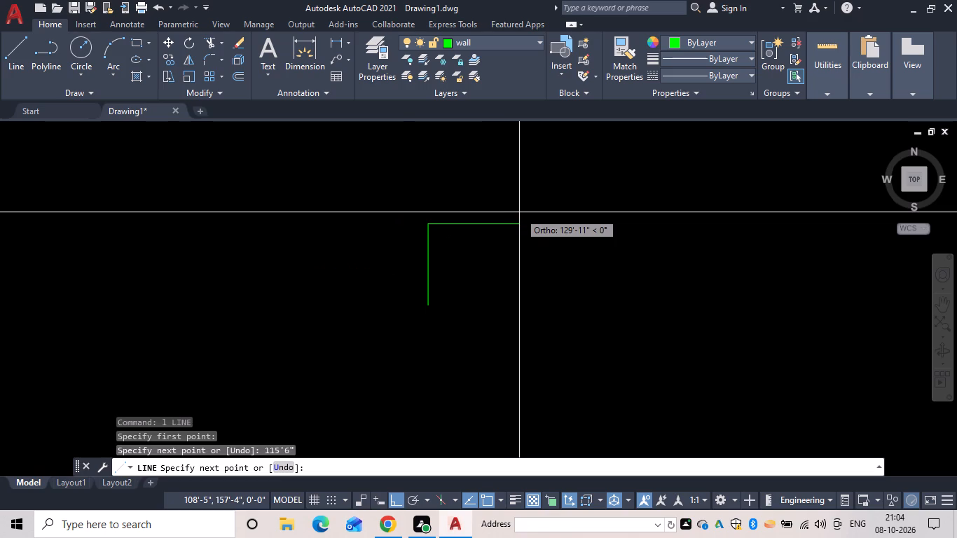
{"action": "type", "text": "90'"}
{"action": "type", "text": "9\""}
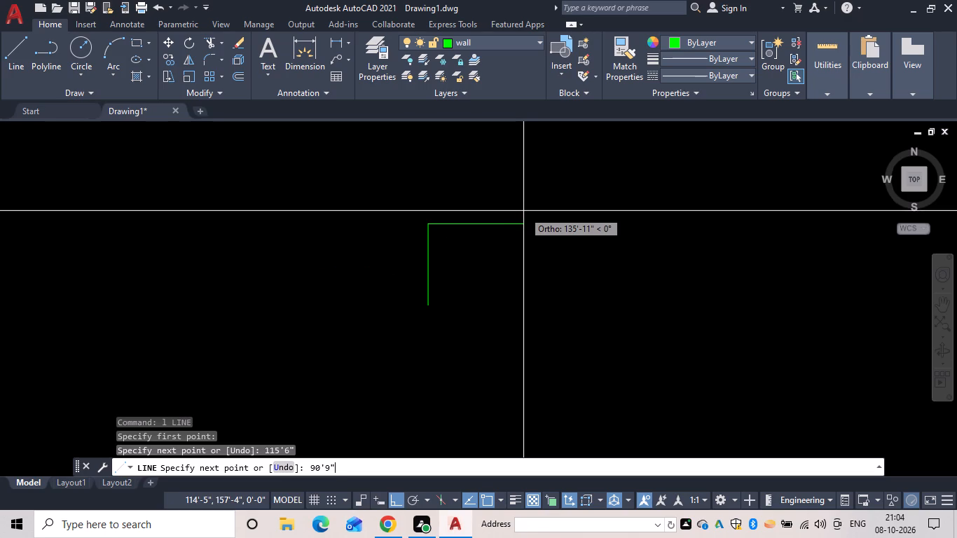
{"action": "key", "text": "Return"}
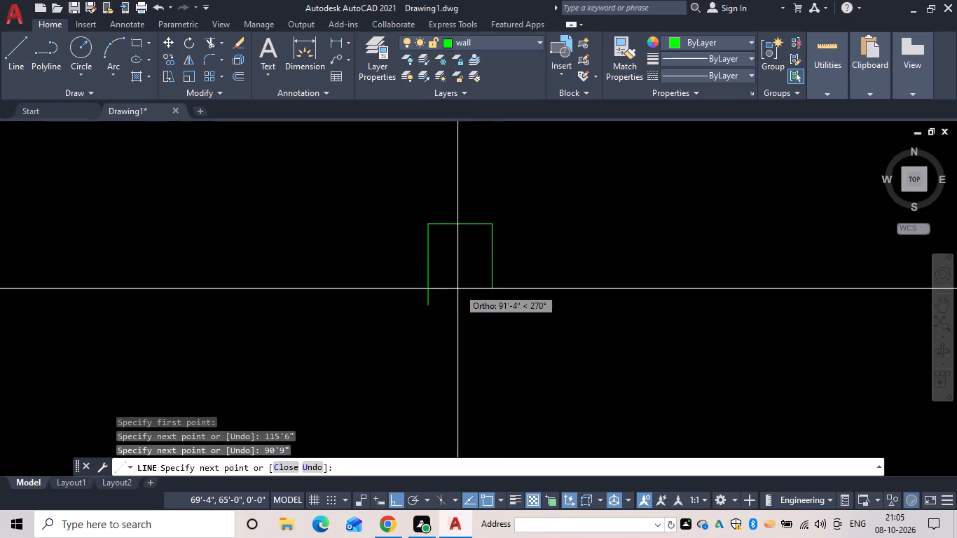
{"action": "scroll", "coordinate": [521, 231], "scroll_direction": "up", "scroll_amount": 2}
{"action": "key", "text": "Escape"}
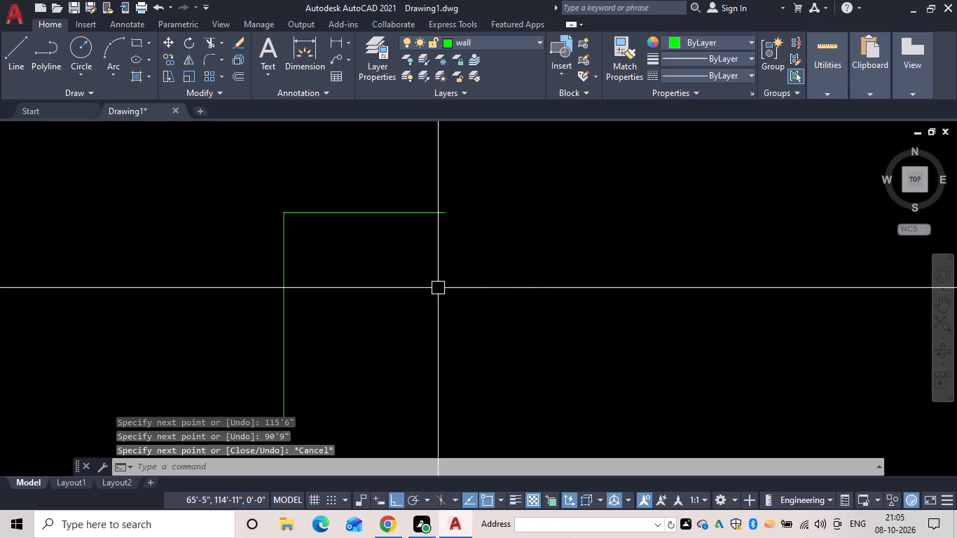
Offset the vertical and the horizontal outer wall lines 9" inward to give the walls thickness.
{"action": "type", "text": "of 9"}
{"action": "key", "text": "space"}
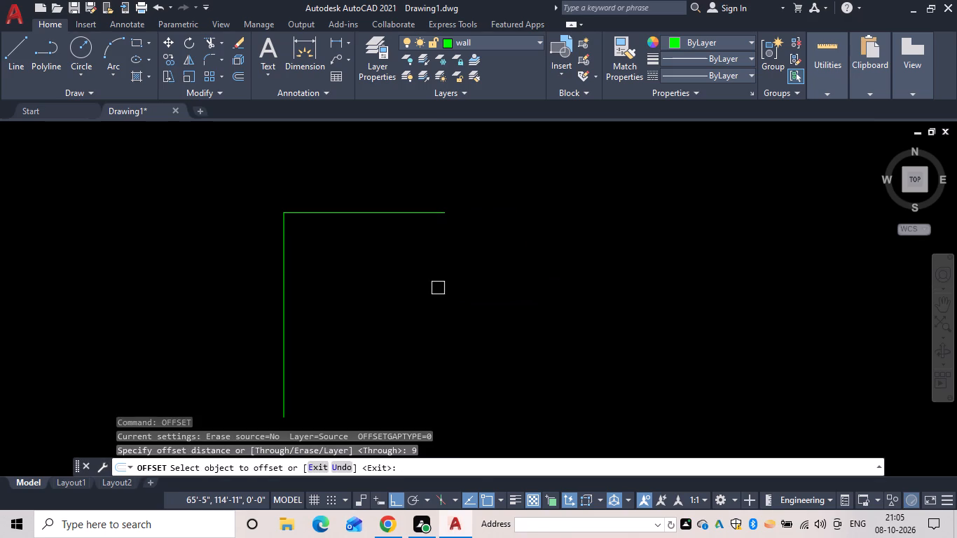
{"action": "left_click_drag", "start_coordinate": [282, 283], "coordinate": [289, 284]}
{"action": "left_click", "coordinate": [302, 285]}
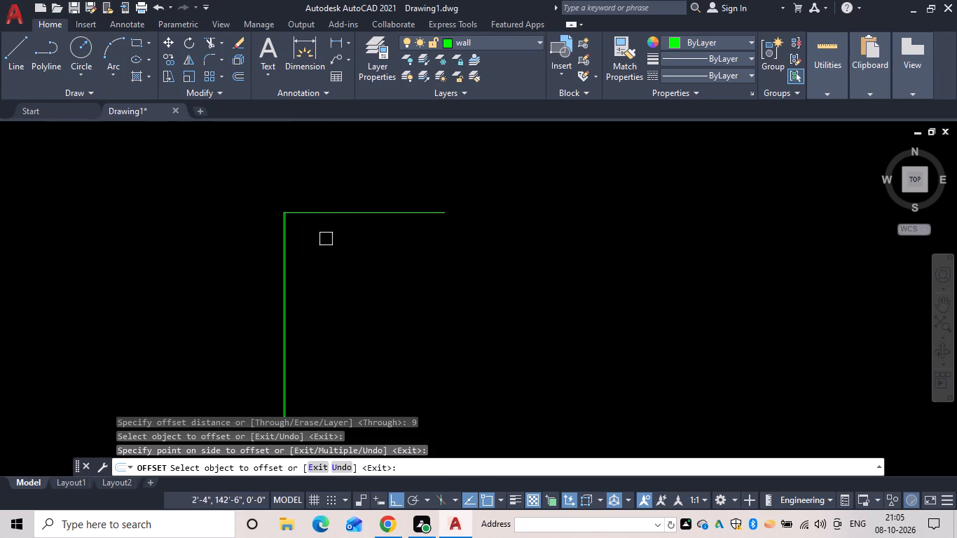
{"action": "left_click", "coordinate": [346, 210]}
{"action": "left_click", "coordinate": [347, 280]}
{"action": "scroll", "coordinate": [286, 221], "scroll_direction": "up", "scroll_amount": 4}
{"action": "middle_click_drag", "start_coordinate": [303, 233], "coordinate": [214, 244]}
{"action": "scroll", "coordinate": [210, 229], "scroll_direction": "up", "scroll_amount": 1}
{"action": "key", "text": "Escape"}
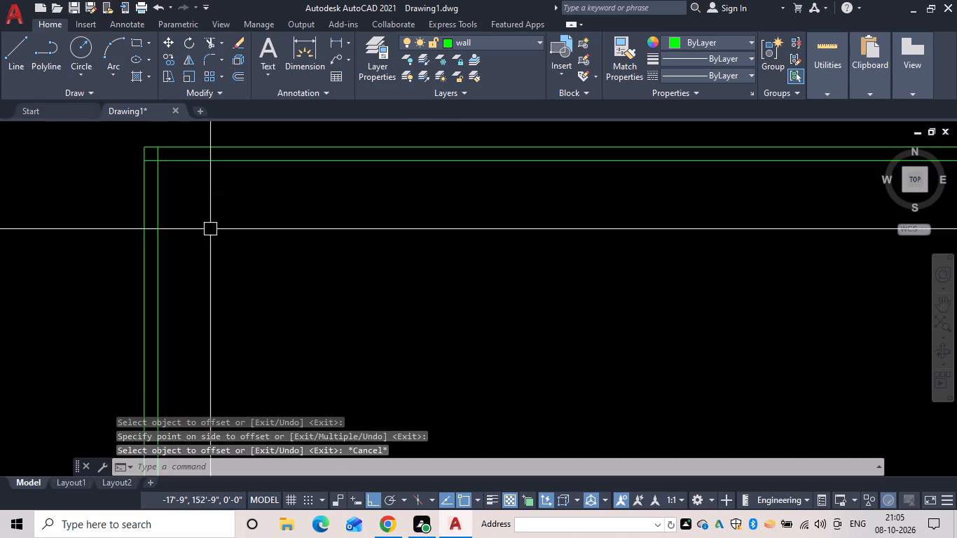
Trim the overlapping inner wall lines at the upper-left corner into a clean corner.
{"action": "type", "text": "tr"}
{"action": "key", "text": "space"}
{"action": "scroll", "coordinate": [161, 172], "scroll_direction": "up", "scroll_amount": 4}
{"action": "middle_click_drag", "start_coordinate": [161, 170], "coordinate": [237, 342]}
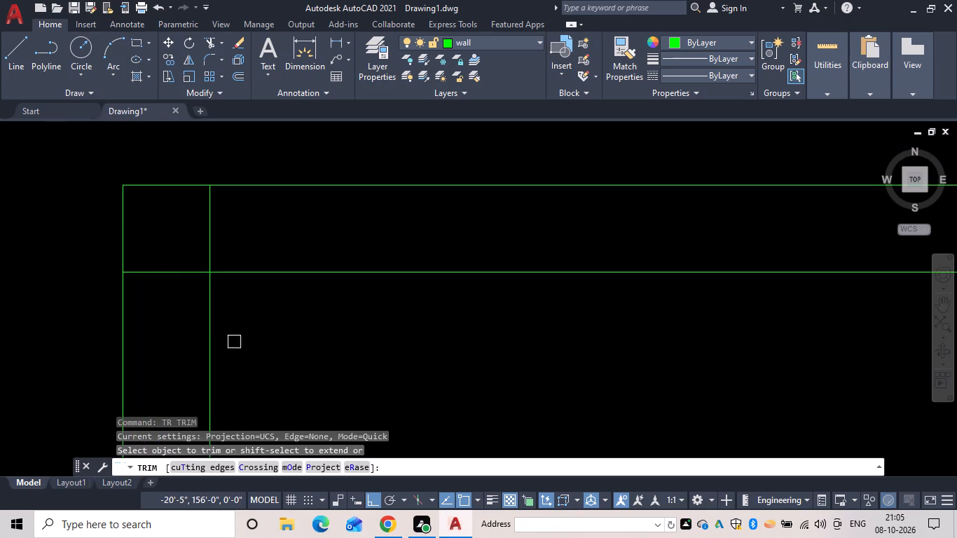
{"action": "left_click_drag", "start_coordinate": [234, 235], "coordinate": [189, 312]}
{"action": "scroll", "coordinate": [191, 317], "scroll_direction": "down", "scroll_amount": 4}
{"action": "middle_click_drag", "start_coordinate": [222, 326], "coordinate": [181, 265]}
{"action": "scroll", "coordinate": [181, 265], "scroll_direction": "up", "scroll_amount": 1}
{"action": "key", "text": "Escape"}
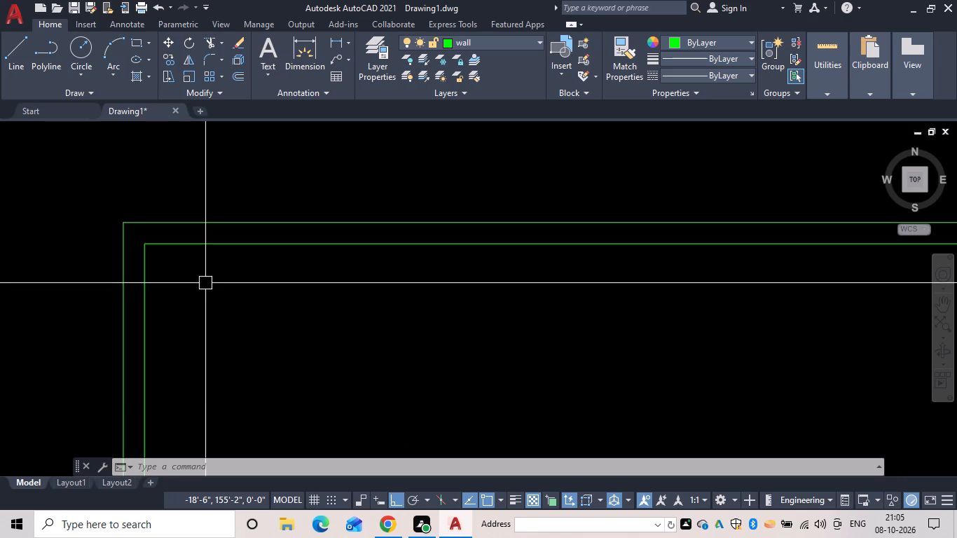
{"action": "key", "text": "Escape"}
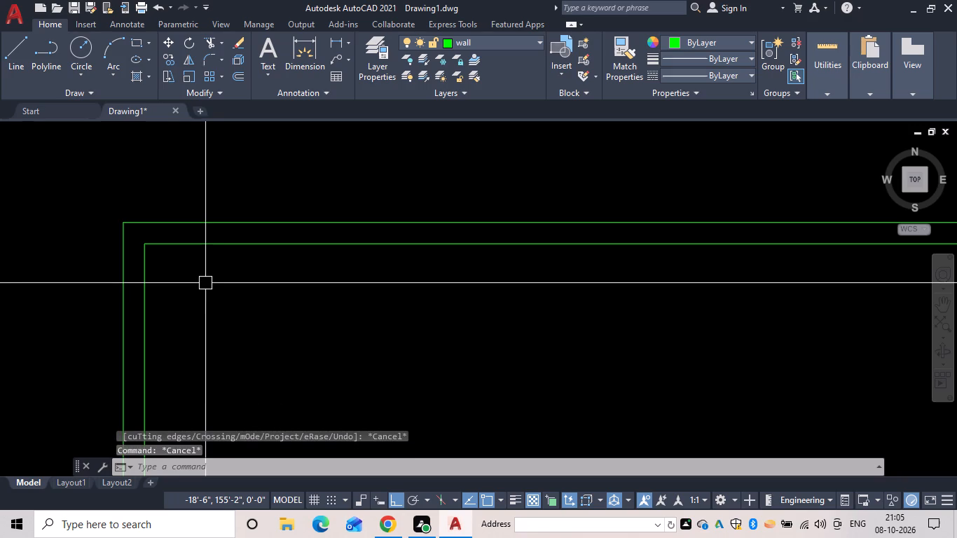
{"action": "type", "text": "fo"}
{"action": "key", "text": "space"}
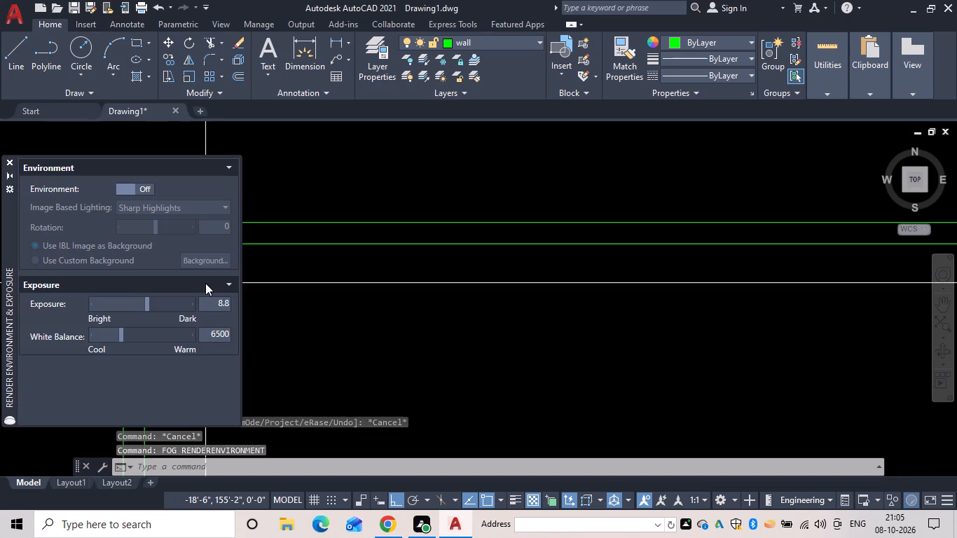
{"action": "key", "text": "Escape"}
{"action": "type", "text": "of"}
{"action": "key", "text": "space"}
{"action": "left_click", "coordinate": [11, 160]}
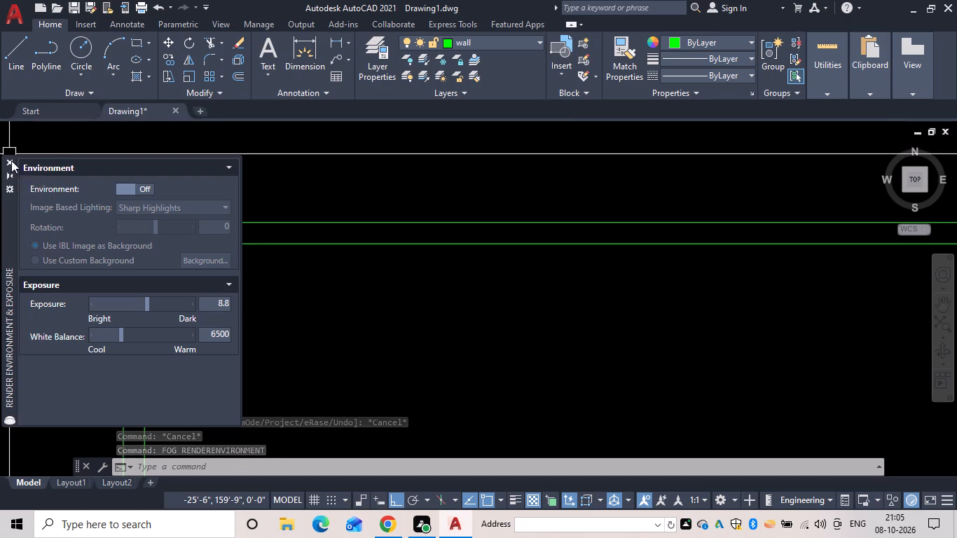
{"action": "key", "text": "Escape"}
Offset the left wall's inner line 3'9" to the right, and offset that new line 5" to form the first partition.
{"action": "type", "text": "of"}
{"action": "key", "text": "space"}
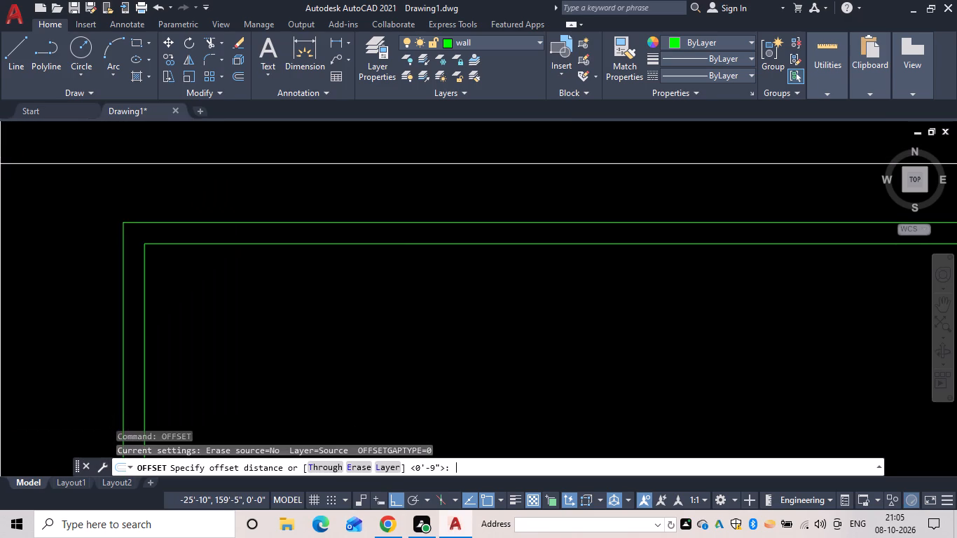
{"action": "type", "text": "3'9\""}
{"action": "key", "text": "space"}
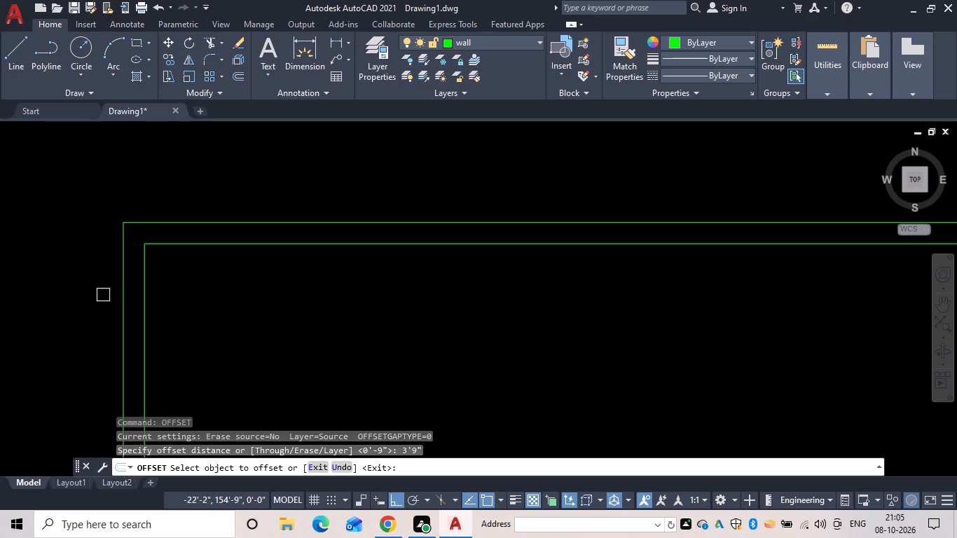
{"action": "left_click", "coordinate": [149, 278]}
{"action": "left_click", "coordinate": [254, 302]}
{"action": "key", "text": "space"}
{"action": "key", "text": "space"}
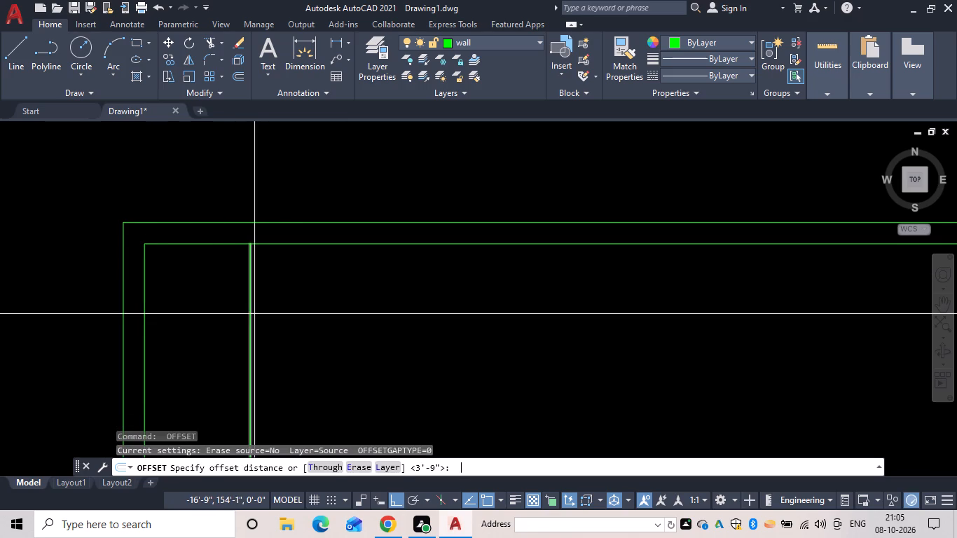
{"action": "type", "text": "5"}
{"action": "key", "text": "space"}
{"action": "left_click_drag", "start_coordinate": [254, 317], "coordinate": [262, 317]}
{"action": "left_click", "coordinate": [288, 319]}
{"action": "key", "text": "space"}
Offset the first partition's right line 3'8" to the right, and offset the new line 5" to form the second partition.
{"action": "key", "text": "space"}
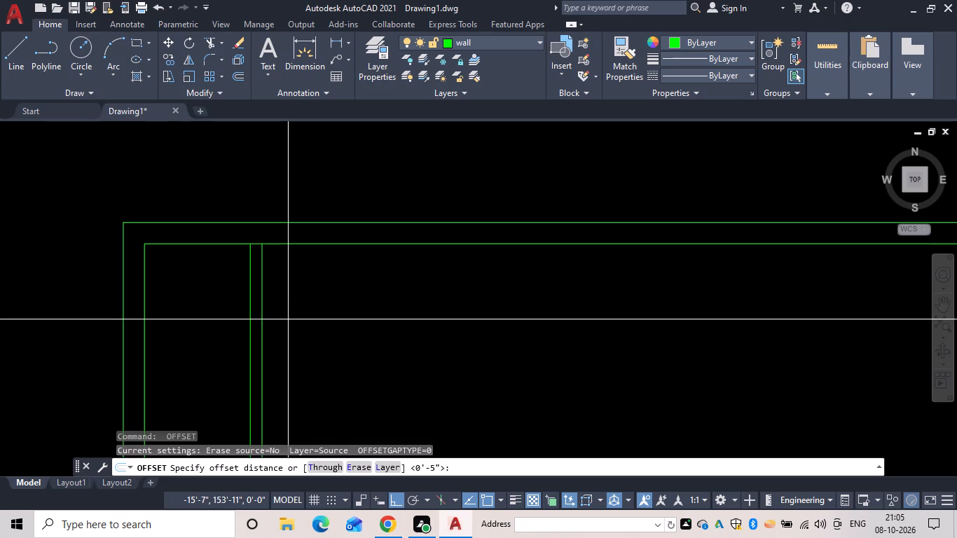
{"action": "type", "text": "3'8\""}
{"action": "key", "text": "space"}
{"action": "left_click_drag", "start_coordinate": [267, 303], "coordinate": [275, 304]}
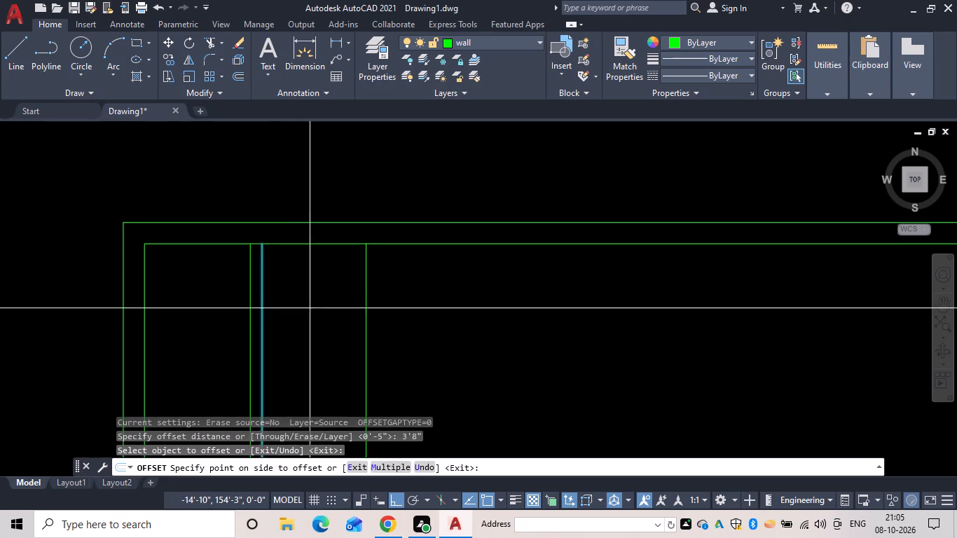
{"action": "left_click_drag", "start_coordinate": [327, 310], "coordinate": [335, 310]}
{"action": "key", "text": "space"}
{"action": "key", "text": "space"}
{"action": "type", "text": "5"}
{"action": "key", "text": "space"}
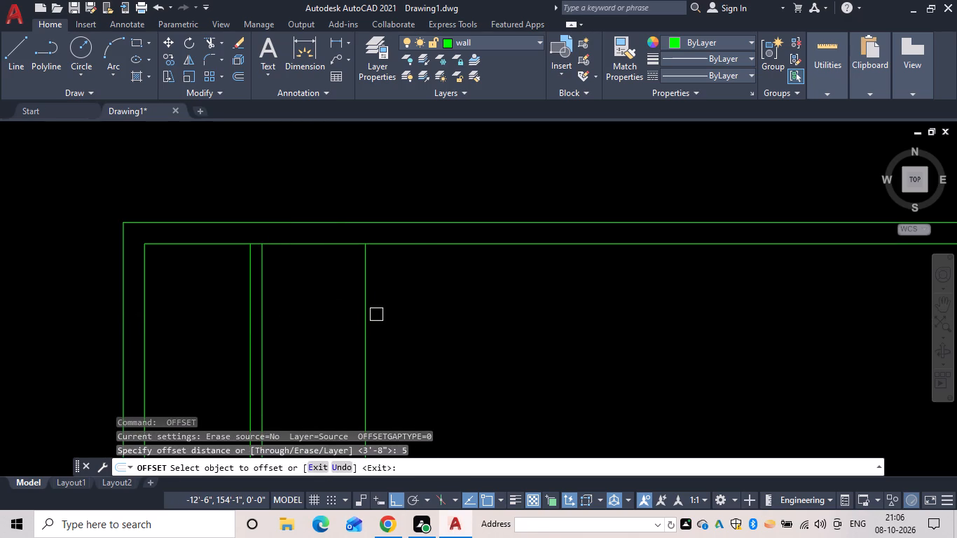
{"action": "left_click", "coordinate": [369, 321]}
{"action": "left_click", "coordinate": [405, 322]}
{"action": "key", "text": "space"}
Offset the second partition's right line 3'8" to the right, and offset the new line 5" to form the third partition.
{"action": "key", "text": "space"}
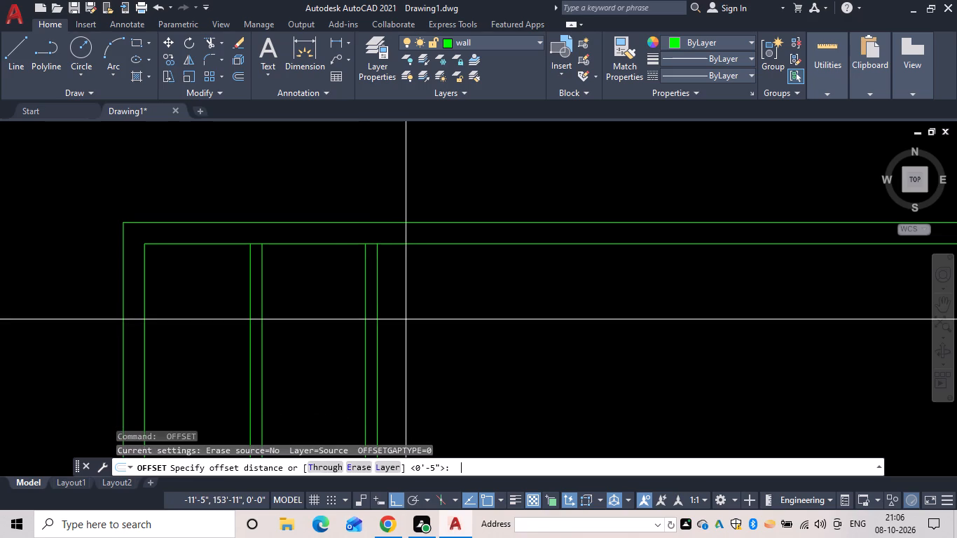
{"action": "type", "text": "3'"}
{"action": "type", "text": "8\""}
{"action": "key", "text": "space"}
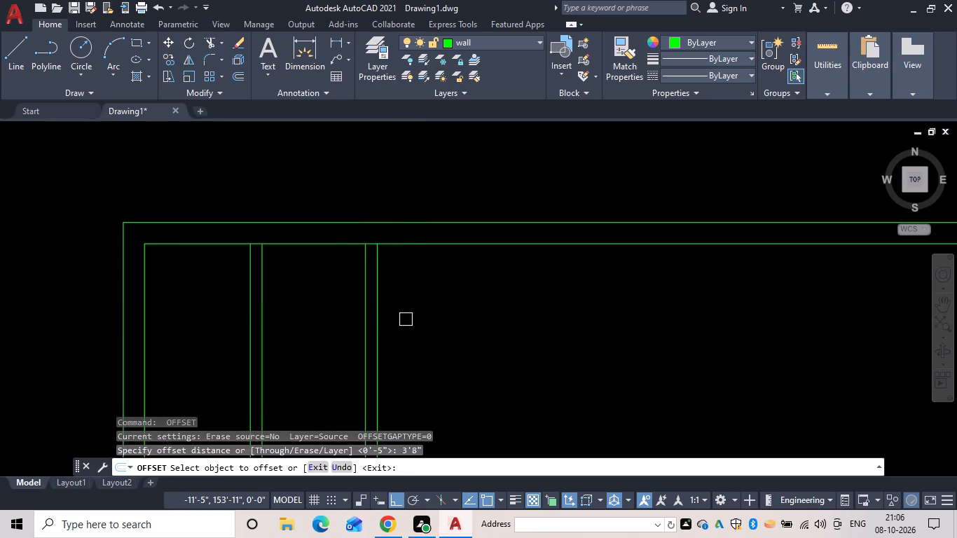
{"action": "left_click", "coordinate": [382, 318]}
{"action": "left_click", "coordinate": [487, 318]}
{"action": "key", "text": "space"}
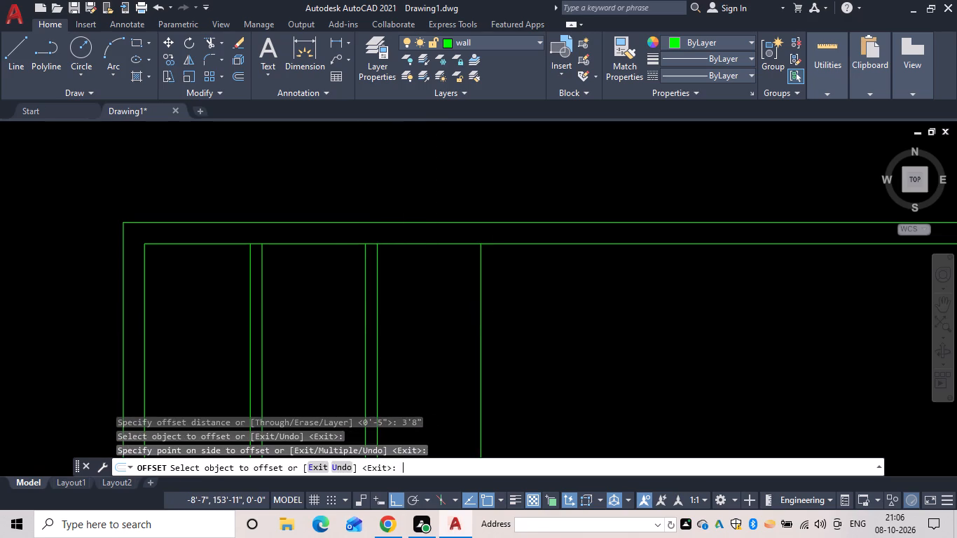
{"action": "key", "text": "space"}
{"action": "type", "text": "5"}
{"action": "key", "text": "space"}
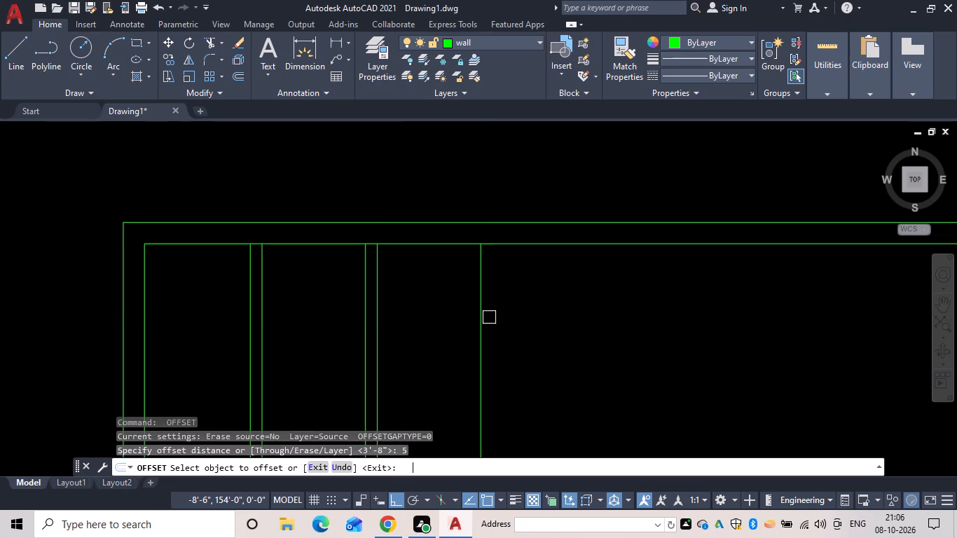
{"action": "left_click", "coordinate": [480, 324]}
{"action": "left_click", "coordinate": [533, 311]}
{"action": "key", "text": "space"}
Offset the third partition's right line 3'10" to the right, and offset the new line 5" to form the fourth partition.
{"action": "key", "text": "space"}
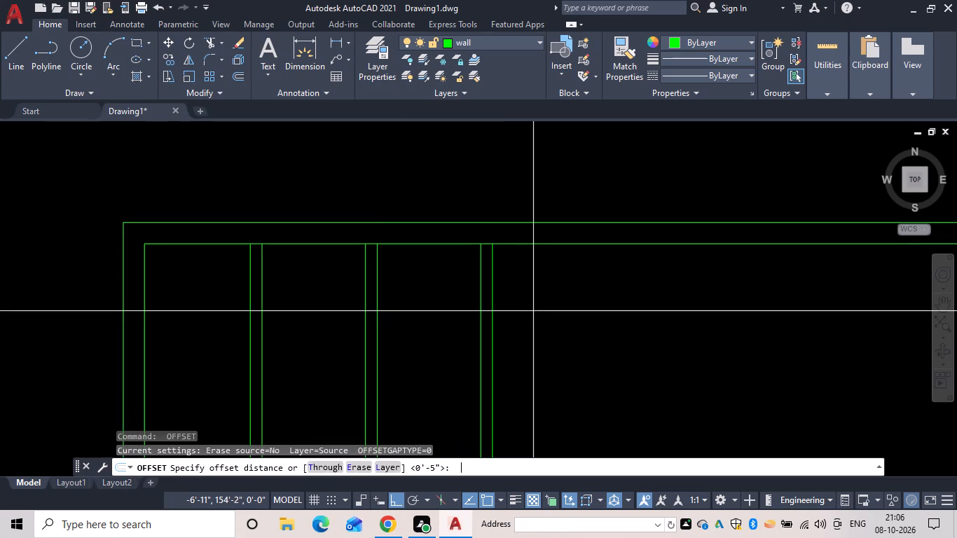
{"action": "type", "text": "3'10\""}
{"action": "key", "text": "space"}
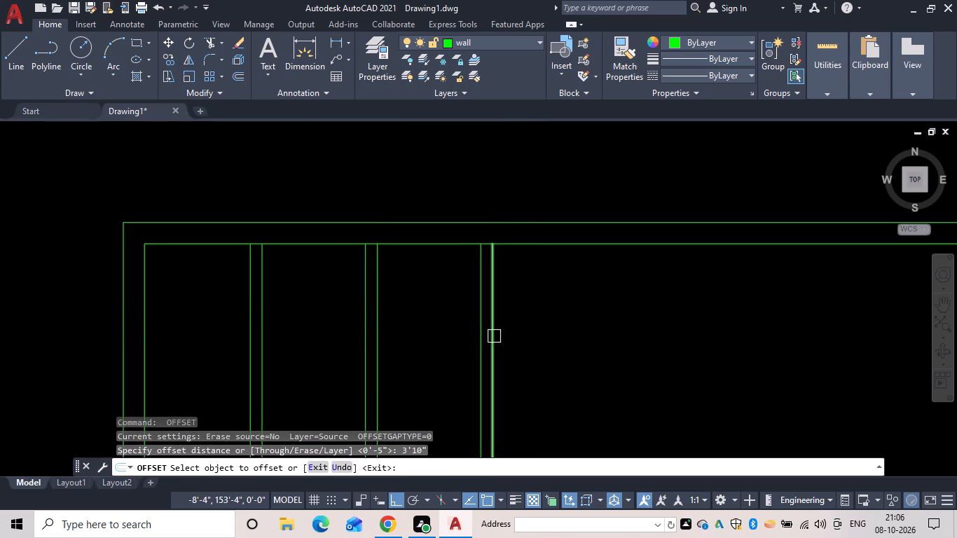
{"action": "left_click_drag", "start_coordinate": [495, 336], "coordinate": [509, 336]}
{"action": "left_click", "coordinate": [552, 322]}
{"action": "key", "text": "space"}
{"action": "key", "text": "space"}
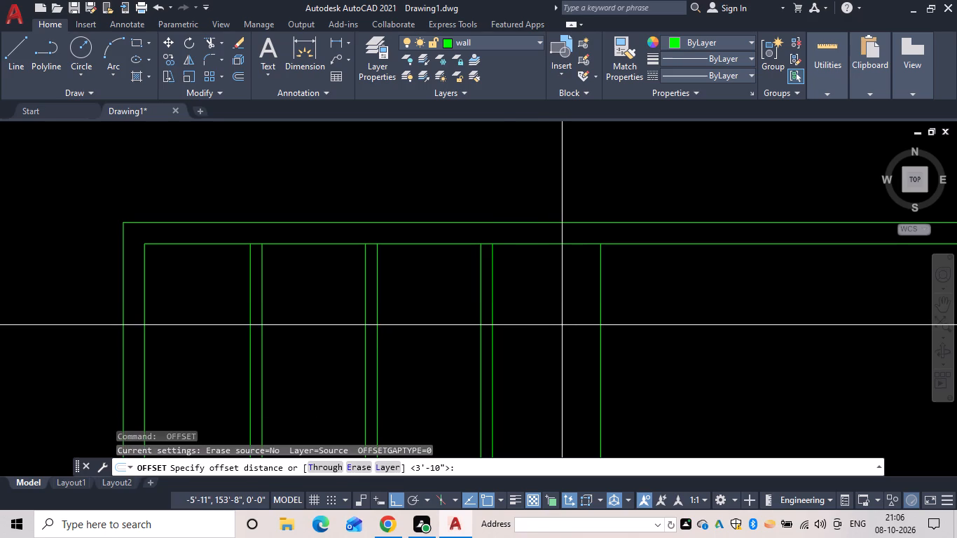
{"action": "key", "text": "5"}
{"action": "key", "text": "space"}
{"action": "left_click", "coordinate": [598, 332]}
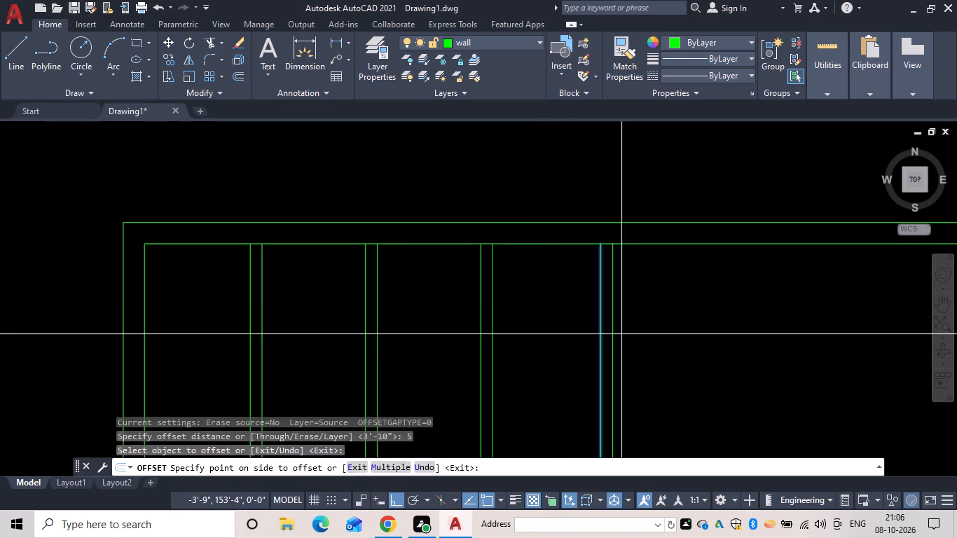
{"action": "left_click", "coordinate": [624, 334]}
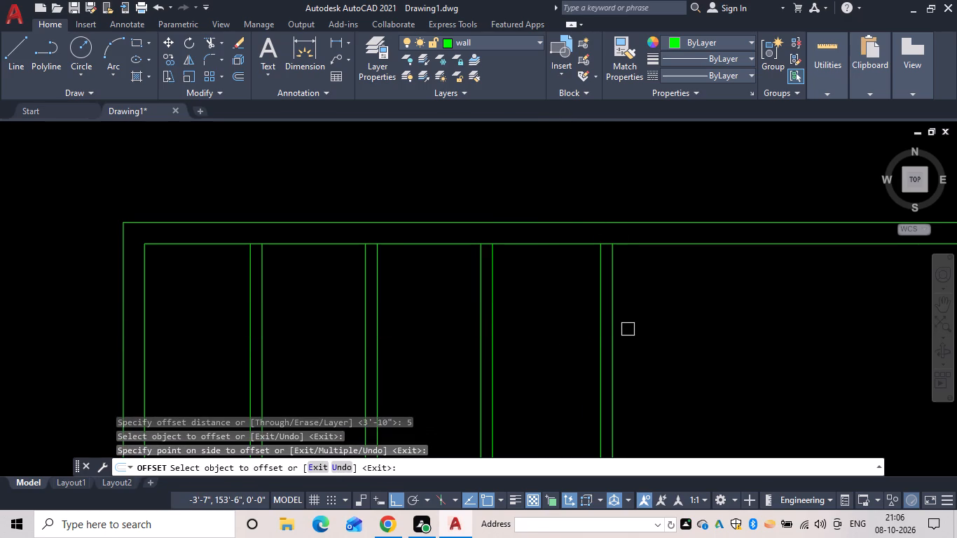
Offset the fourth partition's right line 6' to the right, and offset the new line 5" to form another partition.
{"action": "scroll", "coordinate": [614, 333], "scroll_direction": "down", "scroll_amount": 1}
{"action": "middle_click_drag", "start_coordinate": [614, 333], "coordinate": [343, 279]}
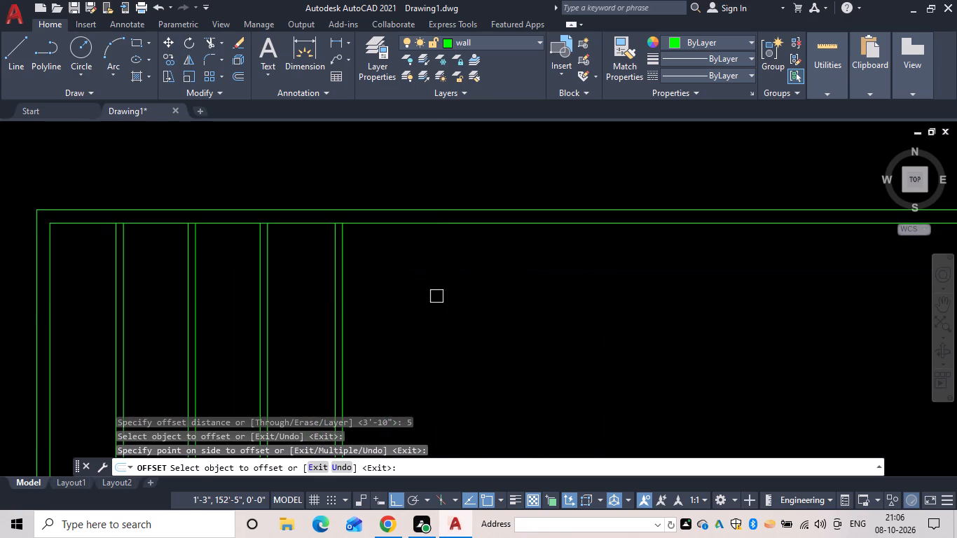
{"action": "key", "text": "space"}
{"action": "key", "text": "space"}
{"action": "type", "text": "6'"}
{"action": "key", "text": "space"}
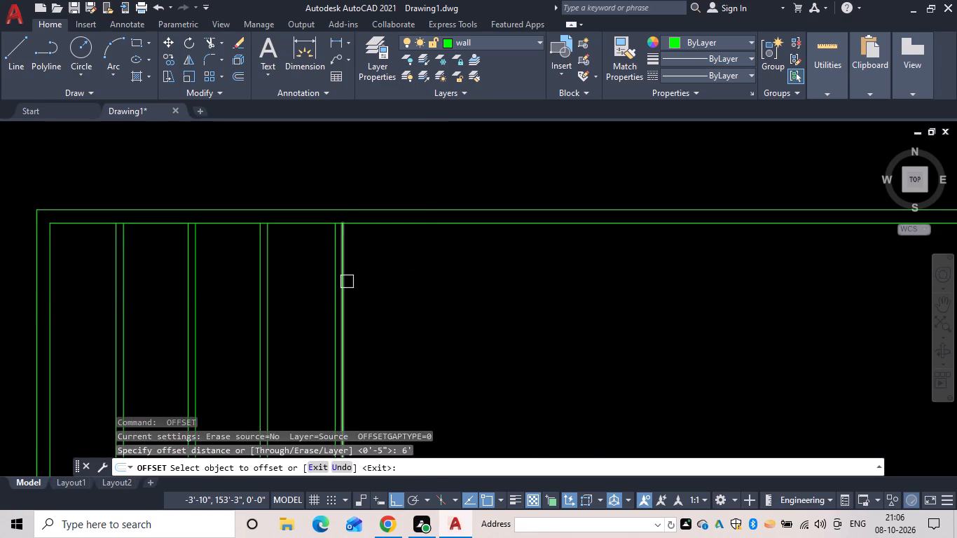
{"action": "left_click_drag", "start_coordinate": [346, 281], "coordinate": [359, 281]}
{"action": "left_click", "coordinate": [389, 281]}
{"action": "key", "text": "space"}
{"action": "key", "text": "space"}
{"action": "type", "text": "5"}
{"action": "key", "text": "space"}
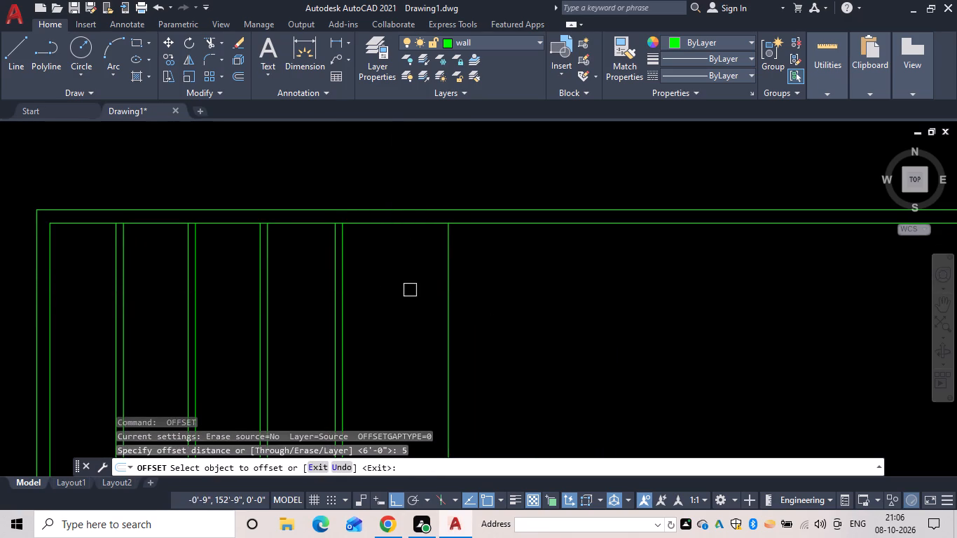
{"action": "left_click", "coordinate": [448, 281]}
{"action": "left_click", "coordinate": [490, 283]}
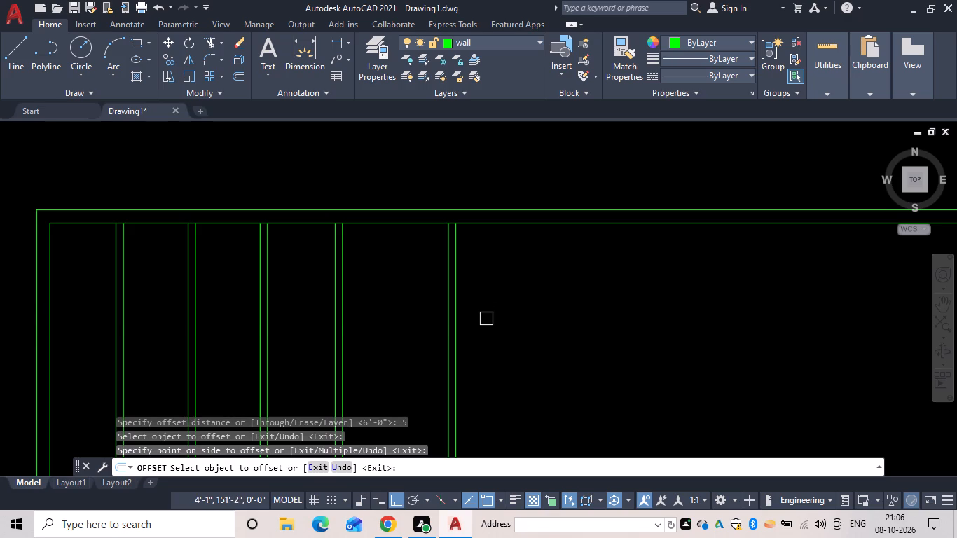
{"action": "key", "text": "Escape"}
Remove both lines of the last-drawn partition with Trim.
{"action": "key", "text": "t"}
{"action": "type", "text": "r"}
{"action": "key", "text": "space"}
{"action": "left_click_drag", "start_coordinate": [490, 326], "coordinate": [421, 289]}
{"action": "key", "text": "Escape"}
Offset the fourth partition's right line 8'2" to the right, and offset the new line 5" to form the fifth partition.
{"action": "type", "text": "of"}
{"action": "key", "text": "space"}
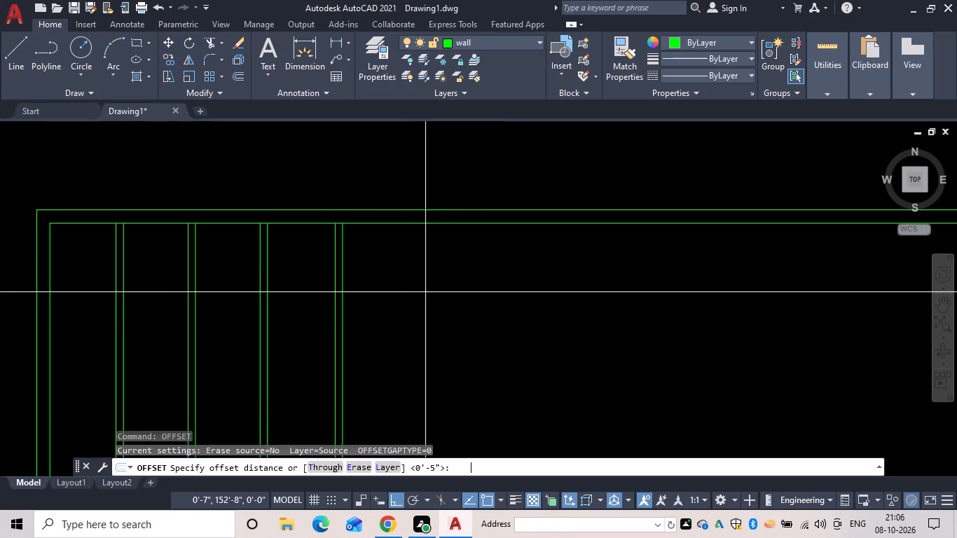
{"action": "type", "text": "8'2\""}
{"action": "key", "text": "space"}
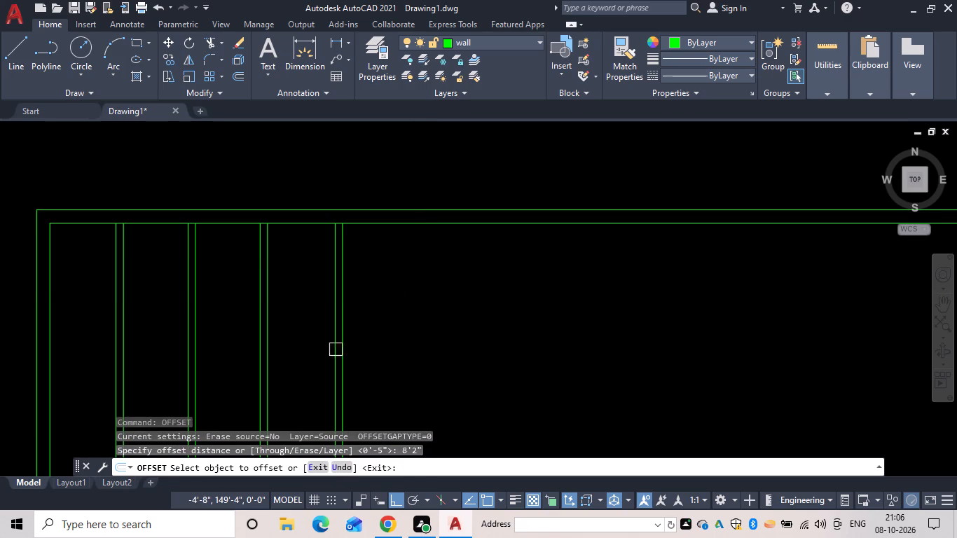
{"action": "left_click_drag", "start_coordinate": [343, 345], "coordinate": [376, 357]}
{"action": "left_click", "coordinate": [434, 369]}
{"action": "key", "text": "space"}
{"action": "key", "text": "space"}
{"action": "type", "text": "5"}
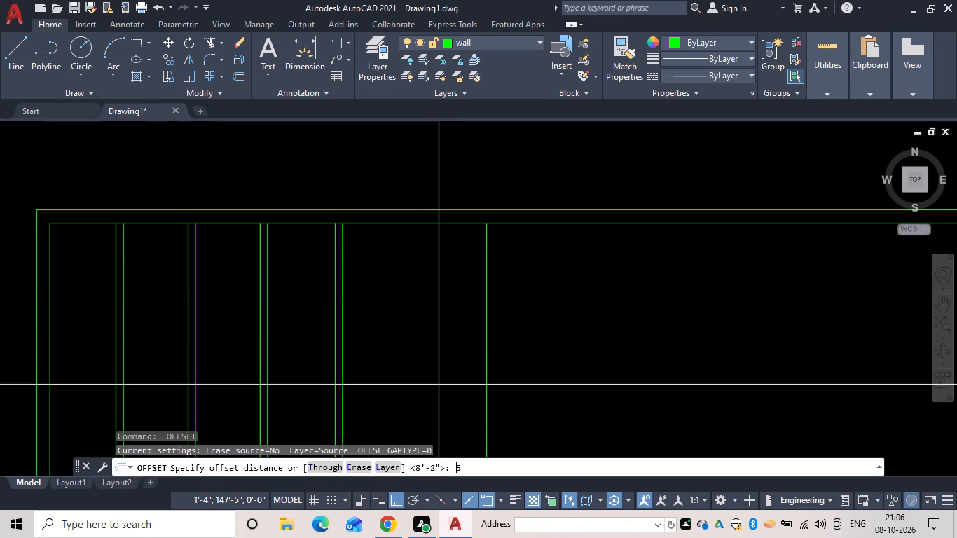
{"action": "key", "text": "space"}
{"action": "left_click_drag", "start_coordinate": [486, 359], "coordinate": [508, 356]}
{"action": "left_click", "coordinate": [523, 352]}
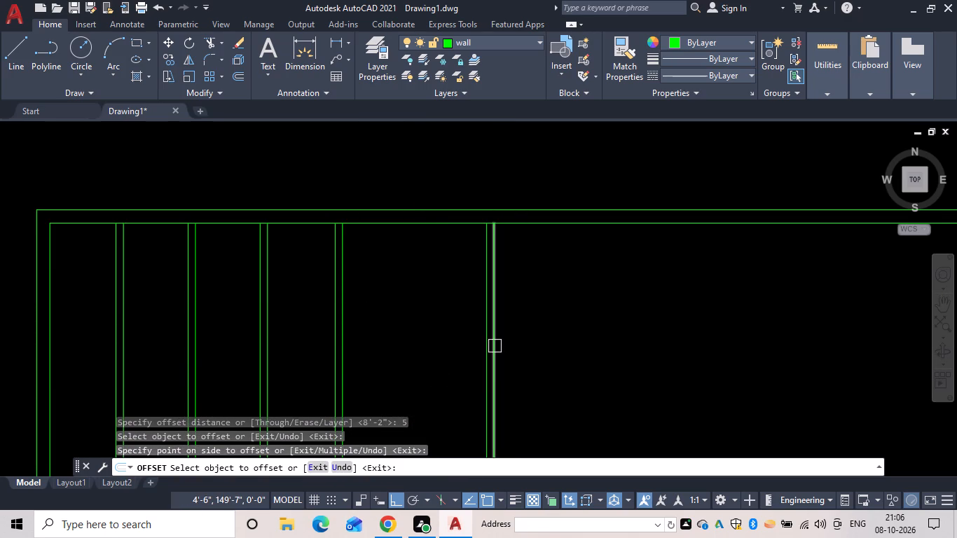
{"action": "key", "text": "space"}
Offset the fifth partition's right line 12' to the right, and offset the new line 5" to form the sixth partition.
{"action": "key", "text": "space"}
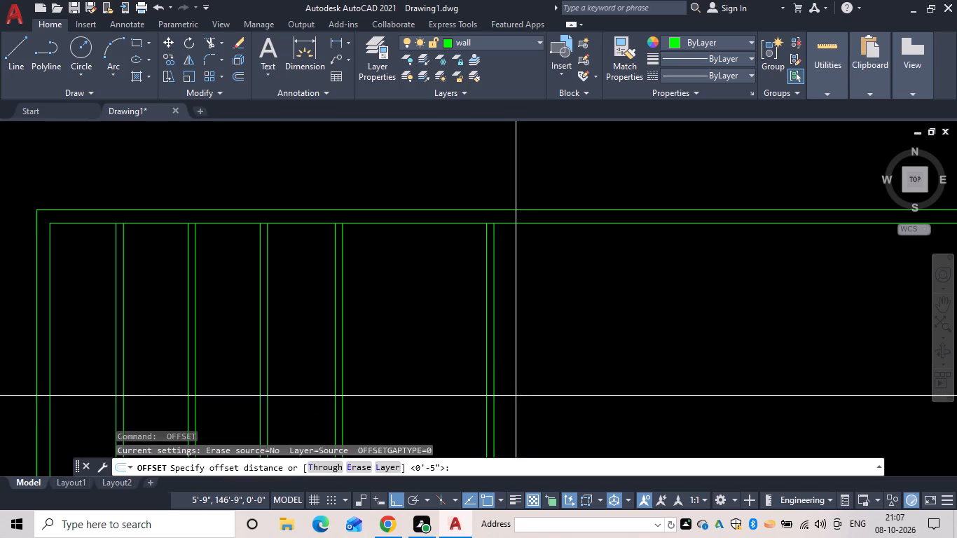
{"action": "type", "text": "12'"}
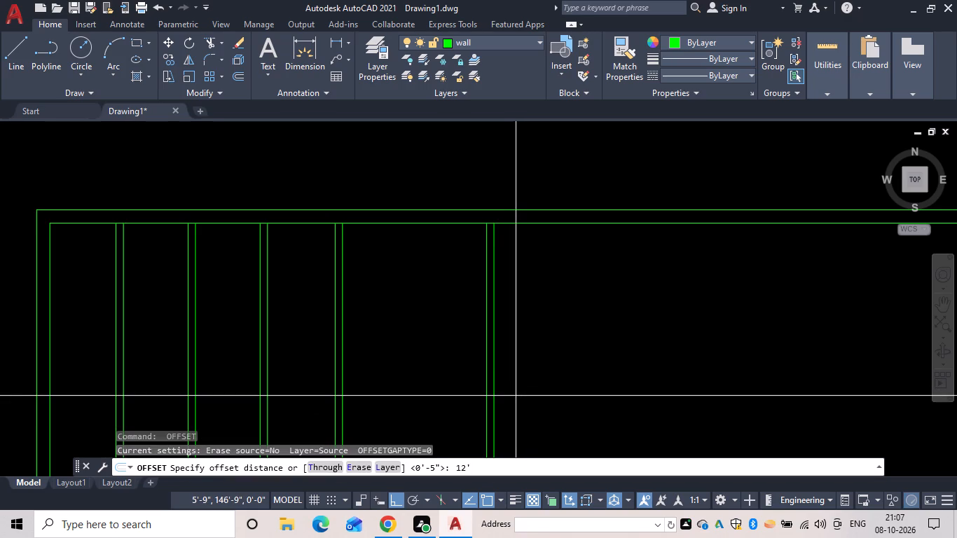
{"action": "key", "text": "space"}
{"action": "left_click_drag", "start_coordinate": [500, 389], "coordinate": [517, 389]}
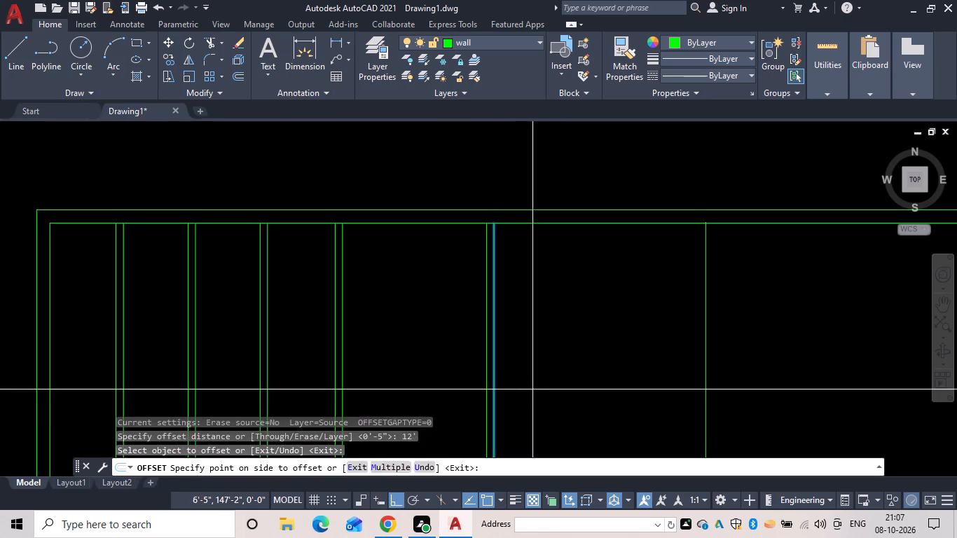
{"action": "left_click", "coordinate": [579, 391]}
{"action": "key", "text": "space"}
{"action": "key", "text": "space"}
{"action": "key", "text": "5"}
{"action": "key", "text": "space"}
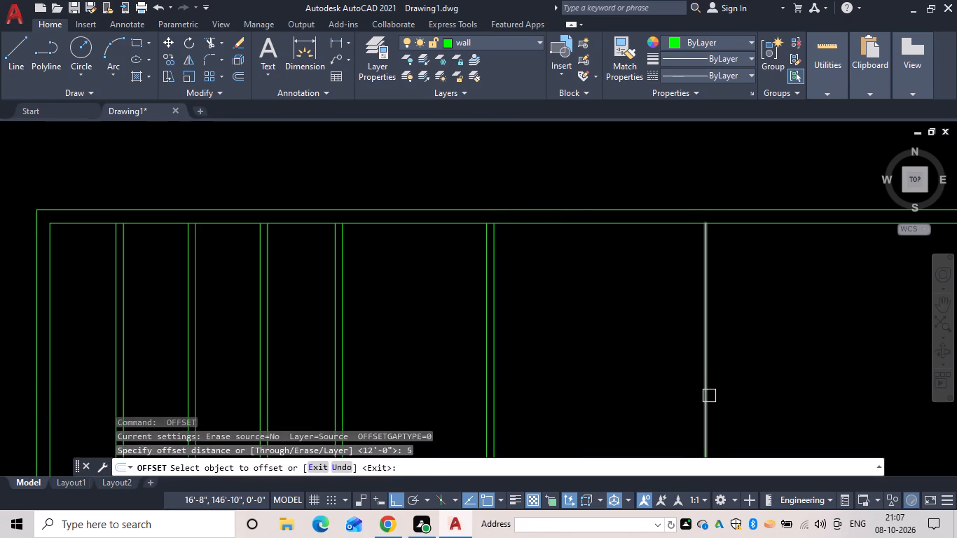
{"action": "left_click_drag", "start_coordinate": [709, 396], "coordinate": [734, 394]}
{"action": "left_click", "coordinate": [797, 384]}
Offset the sixth partition's right line 24'9" to the right, and offset the new line 5" to form the seventh partition.
{"action": "scroll", "coordinate": [785, 392], "scroll_direction": "down", "scroll_amount": 1}
{"action": "middle_click_drag", "start_coordinate": [777, 392], "coordinate": [427, 364]}
{"action": "scroll", "coordinate": [427, 364], "scroll_direction": "up", "scroll_amount": 1}
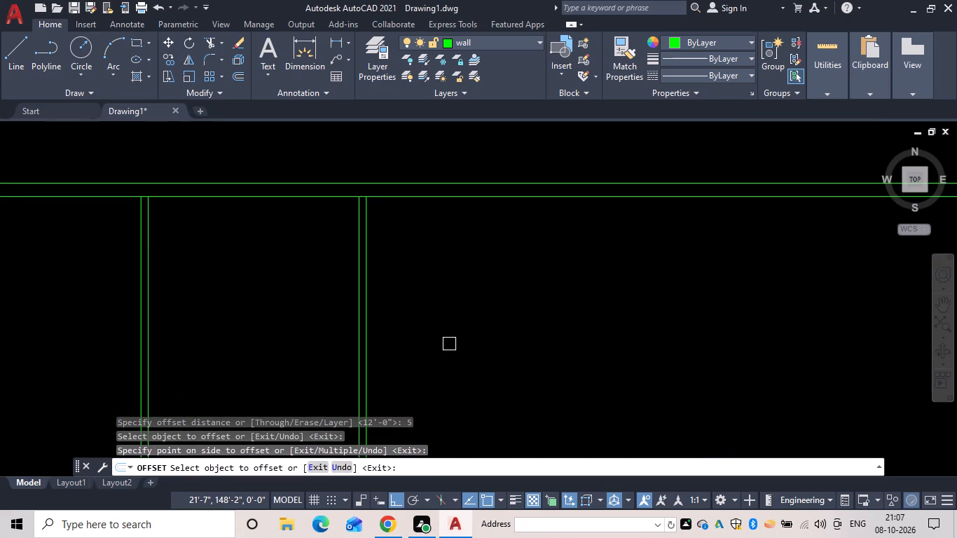
{"action": "scroll", "coordinate": [427, 330], "scroll_direction": "down", "scroll_amount": 1}
{"action": "key", "text": "space"}
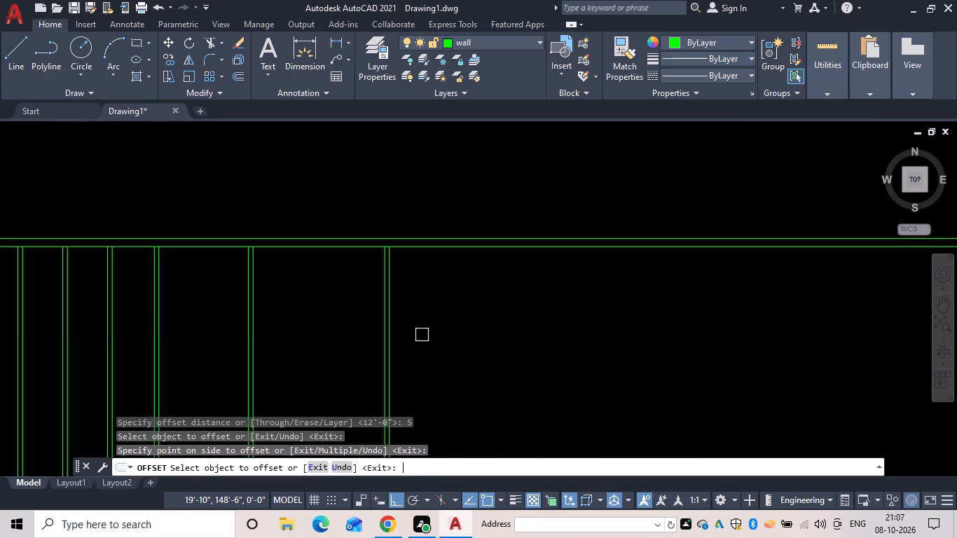
{"action": "key", "text": "space"}
{"action": "type", "text": "24'9"}
{"action": "key", "text": "shift+quotedbl"}
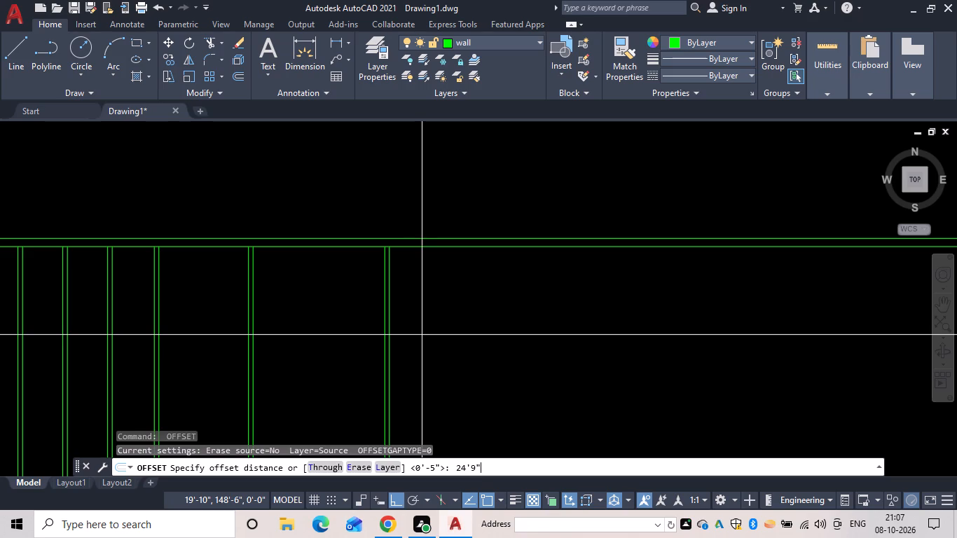
{"action": "key", "text": "space"}
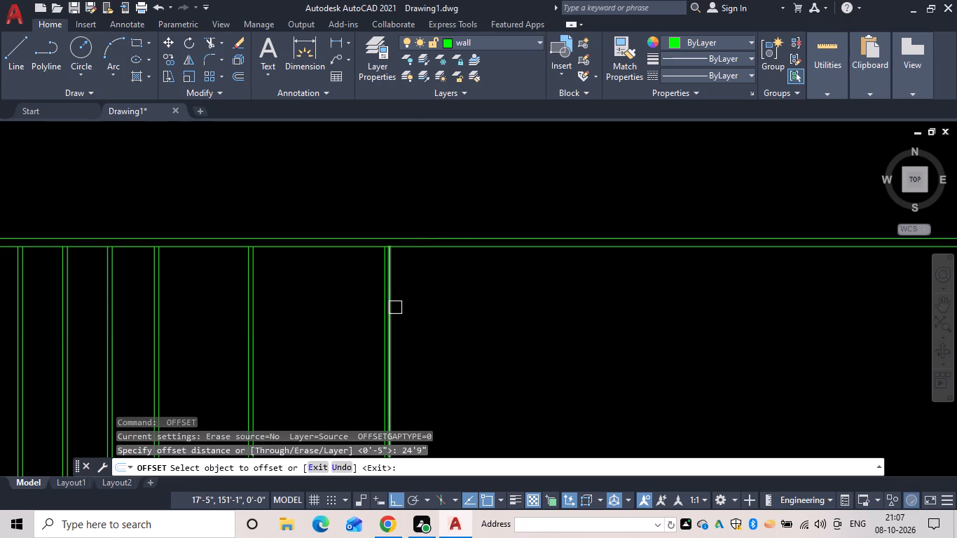
{"action": "left_click", "coordinate": [395, 308]}
{"action": "left_click", "coordinate": [459, 310]}
{"action": "key", "text": "space"}
{"action": "key", "text": "space"}
{"action": "type", "text": "5"}
{"action": "key", "text": "space"}
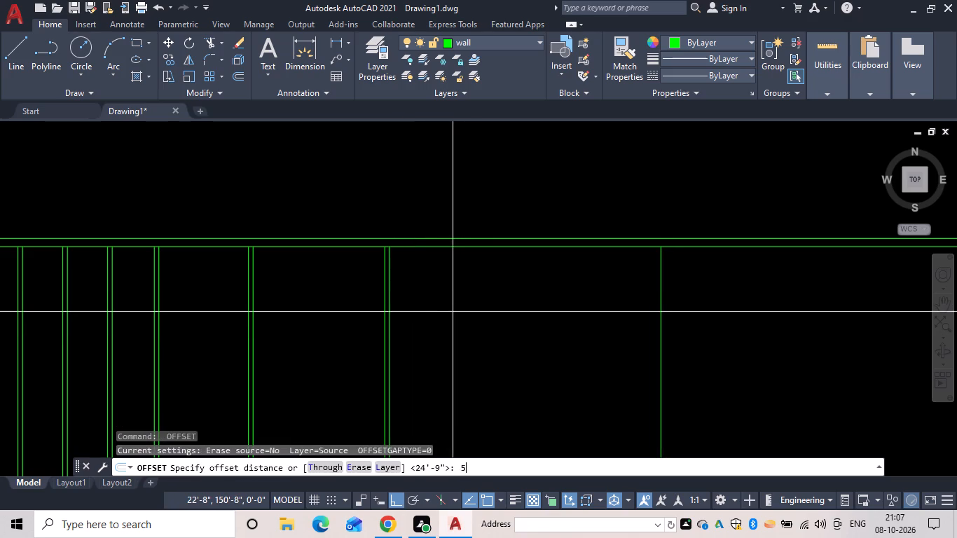
{"action": "left_click_drag", "start_coordinate": [660, 303], "coordinate": [684, 303]}
{"action": "left_click", "coordinate": [731, 301]}
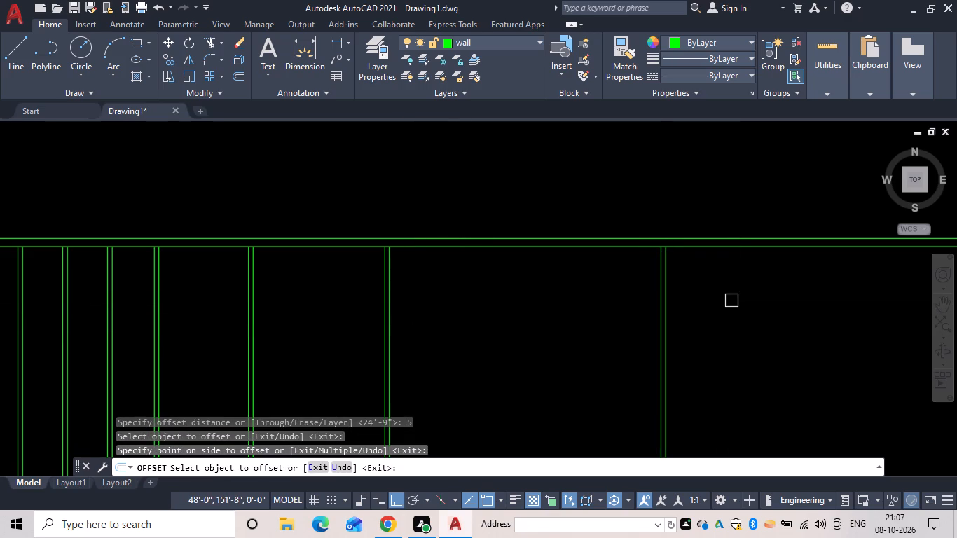
Offset the seventh partition's right line 10'9" to the right, and offset the new line 5" to form the eighth partition.
{"action": "middle_click_drag", "start_coordinate": [713, 269], "coordinate": [453, 242]}
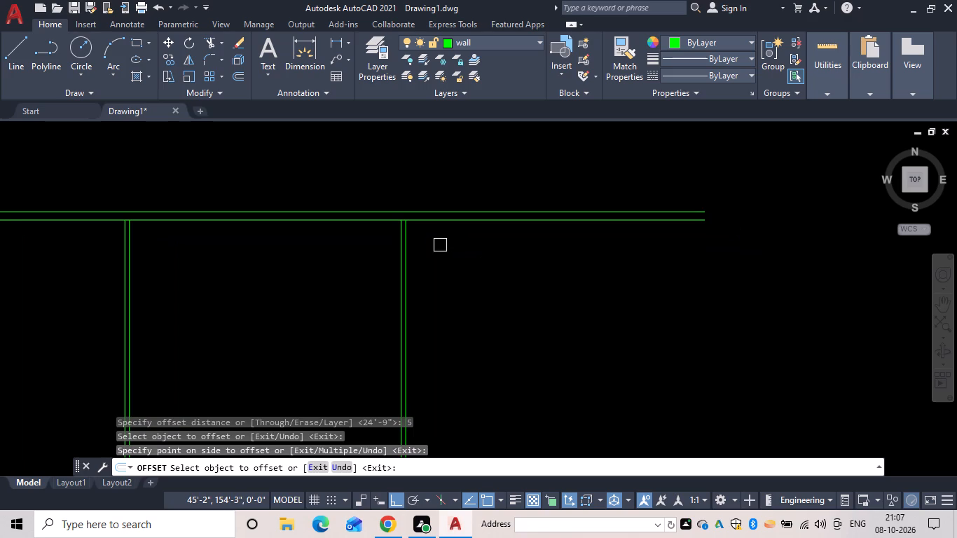
{"action": "key", "text": "space"}
{"action": "key", "text": "space"}
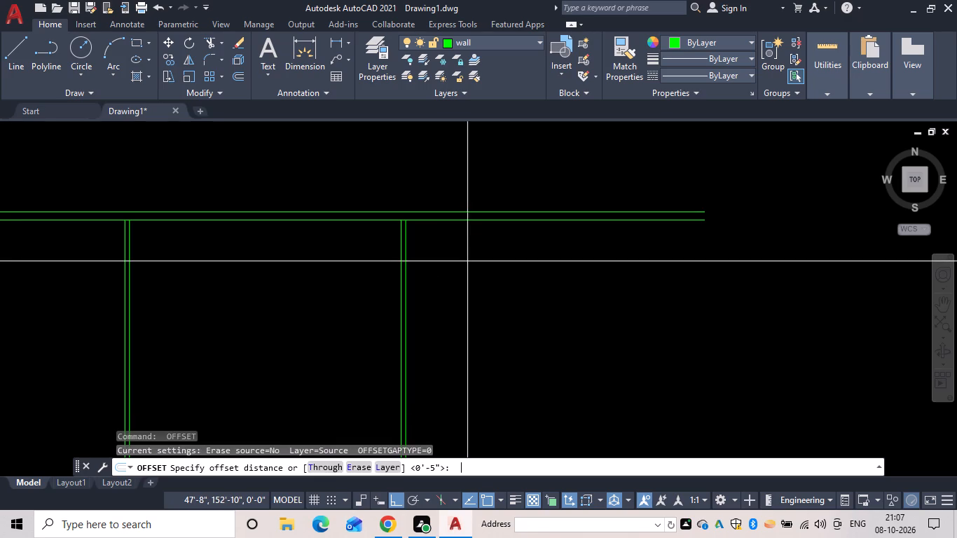
{"action": "type", "text": "10"}
{"action": "type", "text": "'9\""}
{"action": "key", "text": "Return"}
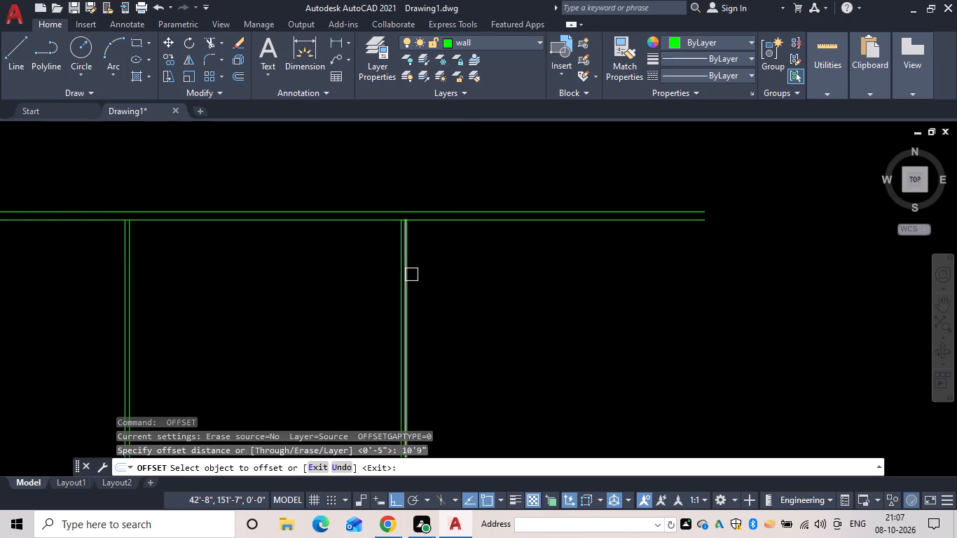
{"action": "left_click_drag", "start_coordinate": [411, 275], "coordinate": [434, 280]}
{"action": "left_click", "coordinate": [450, 284]}
{"action": "key", "text": "space"}
{"action": "key", "text": "space"}
{"action": "type", "text": "5"}
{"action": "key", "text": "space"}
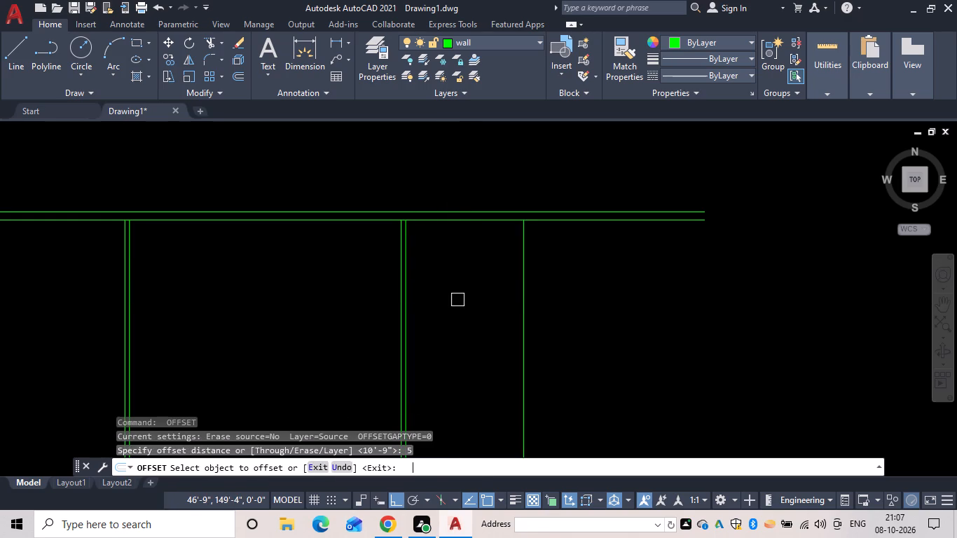
{"action": "left_click", "coordinate": [528, 293]}
{"action": "left_click", "coordinate": [555, 291]}
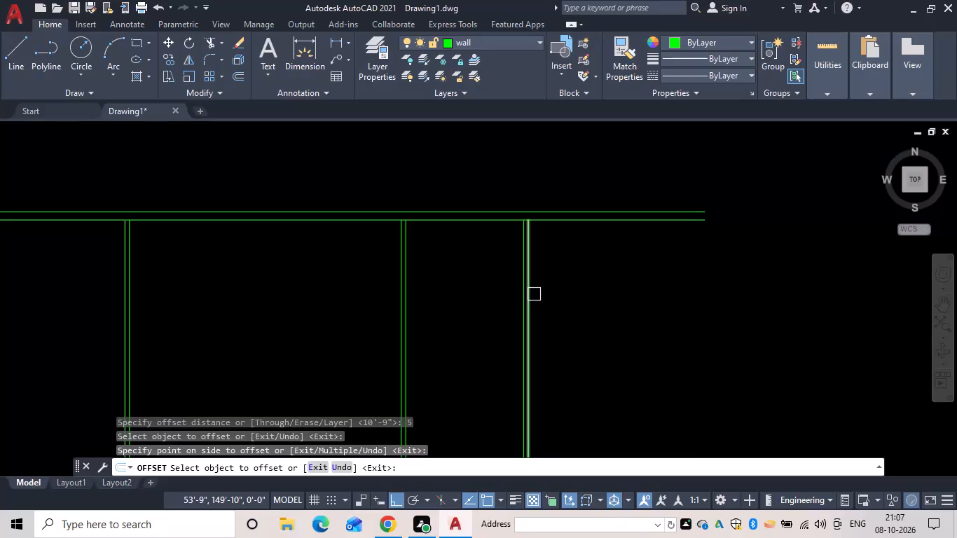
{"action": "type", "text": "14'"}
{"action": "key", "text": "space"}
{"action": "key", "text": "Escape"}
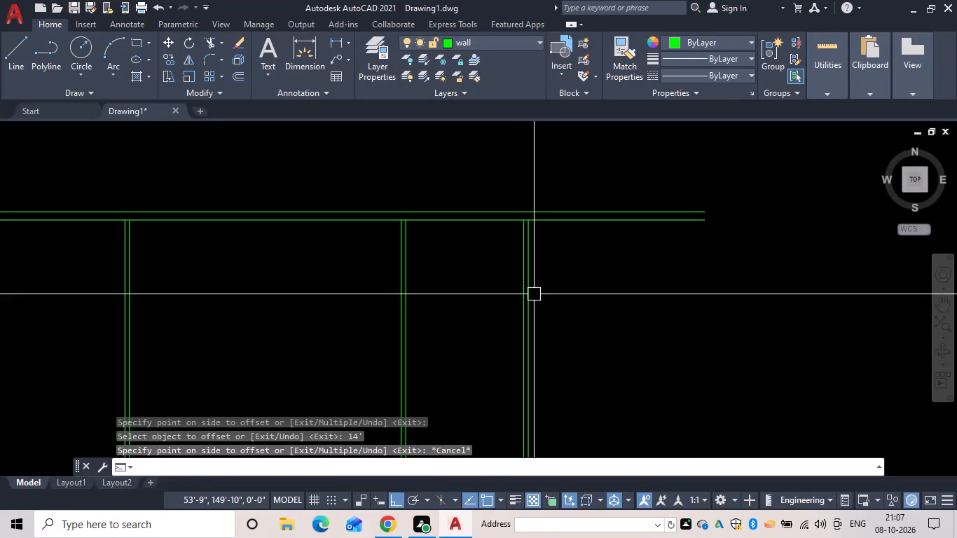
Offset the eighth partition's right line 14' to the right, and offset the new line 9" outward to form the east wall.
{"action": "key", "text": "space"}
{"action": "type", "text": "14'"}
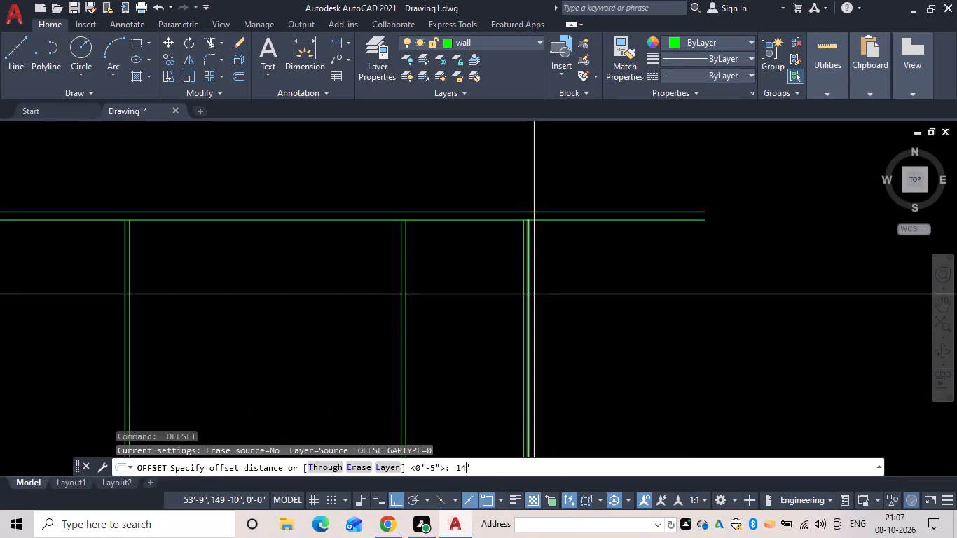
{"action": "key", "text": "space"}
{"action": "left_click", "coordinate": [534, 294]}
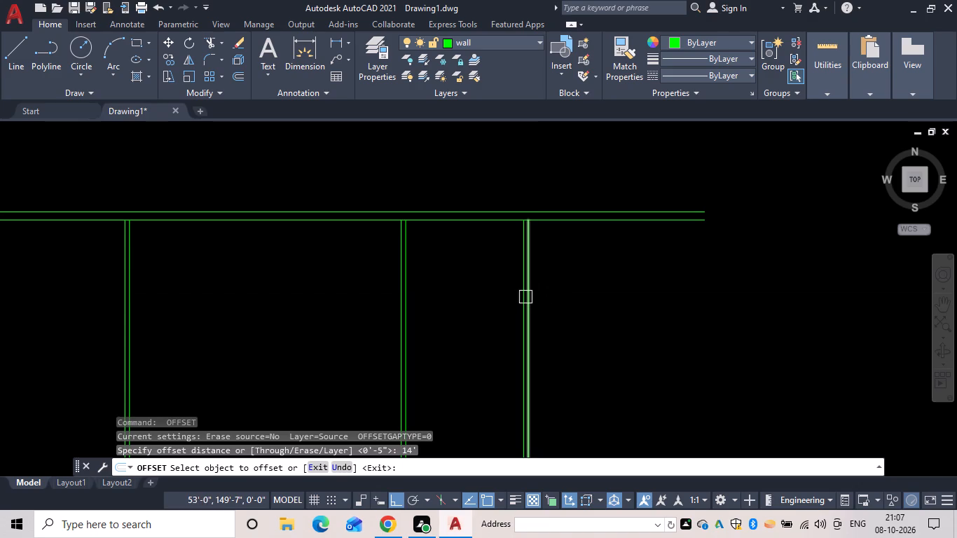
{"action": "left_click_drag", "start_coordinate": [525, 297], "coordinate": [546, 301]}
{"action": "left_click", "coordinate": [607, 305]}
{"action": "key", "text": "space"}
{"action": "key", "text": "space"}
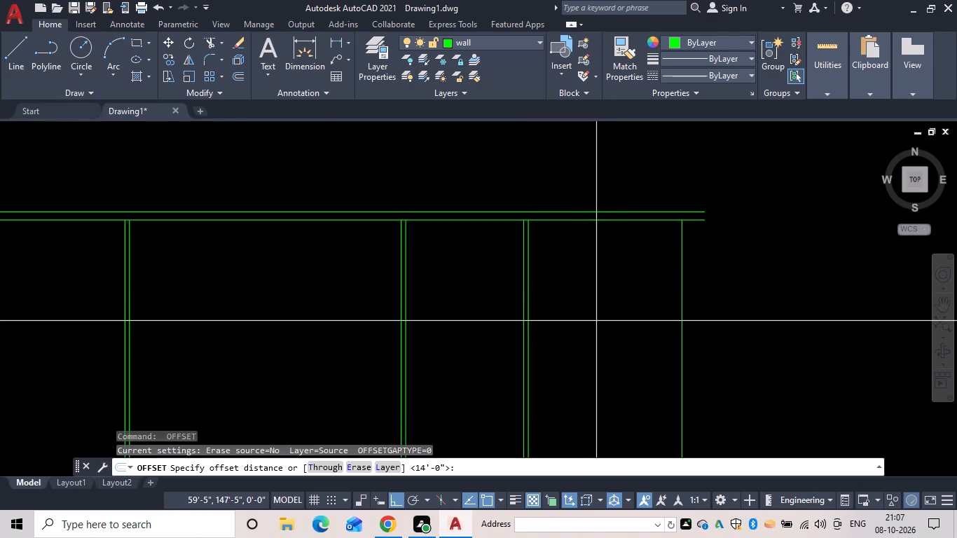
{"action": "type", "text": "9"}
{"action": "key", "text": "space"}
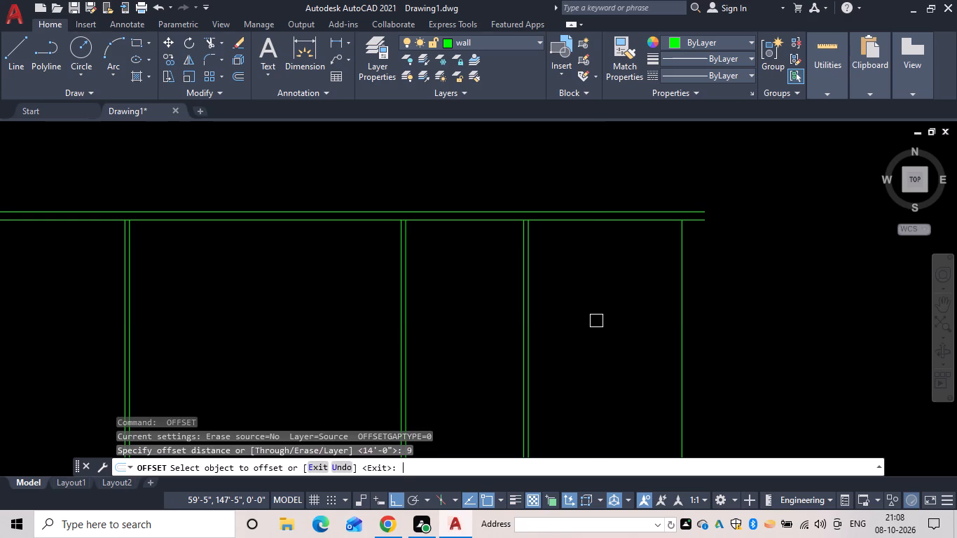
{"action": "left_click_drag", "start_coordinate": [688, 285], "coordinate": [711, 285]}
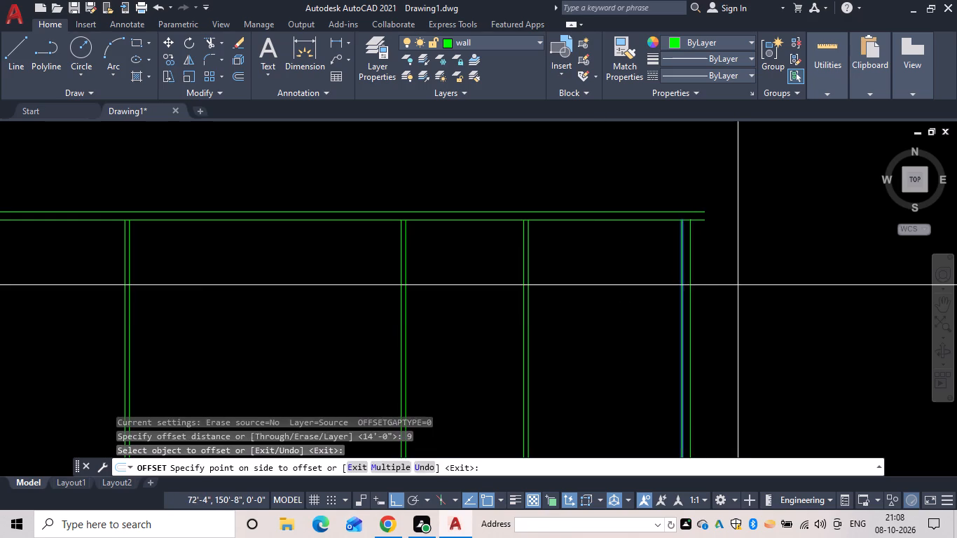
{"action": "left_click", "coordinate": [738, 285]}
Place a linear dimension across the first bay, from the west wall's inner face to the first partition, just below the top wall.
{"action": "scroll", "coordinate": [364, 326], "scroll_direction": "down", "scroll_amount": 3}
{"action": "middle_click_drag", "start_coordinate": [364, 326], "coordinate": [429, 277]}
{"action": "scroll", "coordinate": [368, 293], "scroll_direction": "up", "scroll_amount": 2}
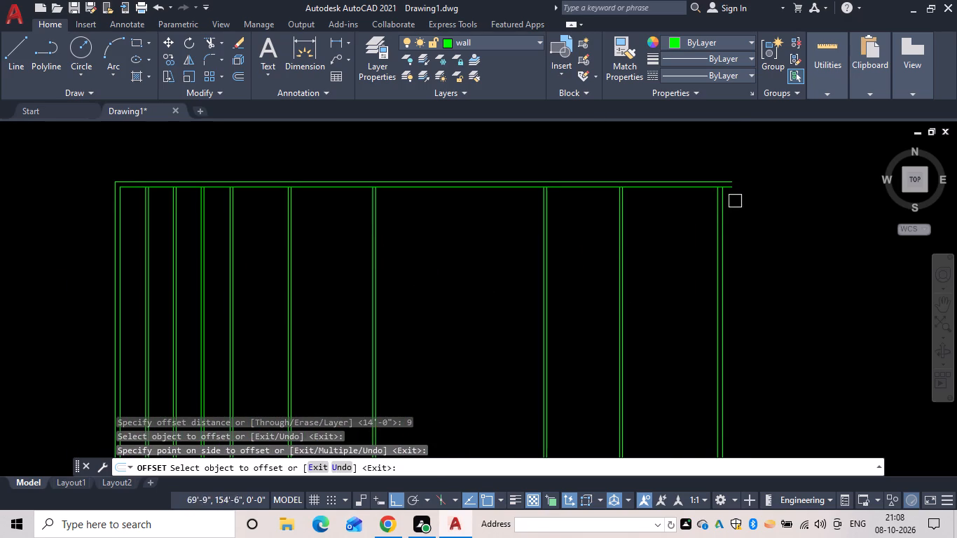
{"action": "scroll", "coordinate": [369, 230], "scroll_direction": "down", "scroll_amount": 1}
{"action": "middle_click_drag", "start_coordinate": [364, 228], "coordinate": [528, 210]}
{"action": "scroll", "coordinate": [460, 221], "scroll_direction": "up", "scroll_amount": 1}
{"action": "middle_click_drag", "start_coordinate": [460, 220], "coordinate": [431, 233]}
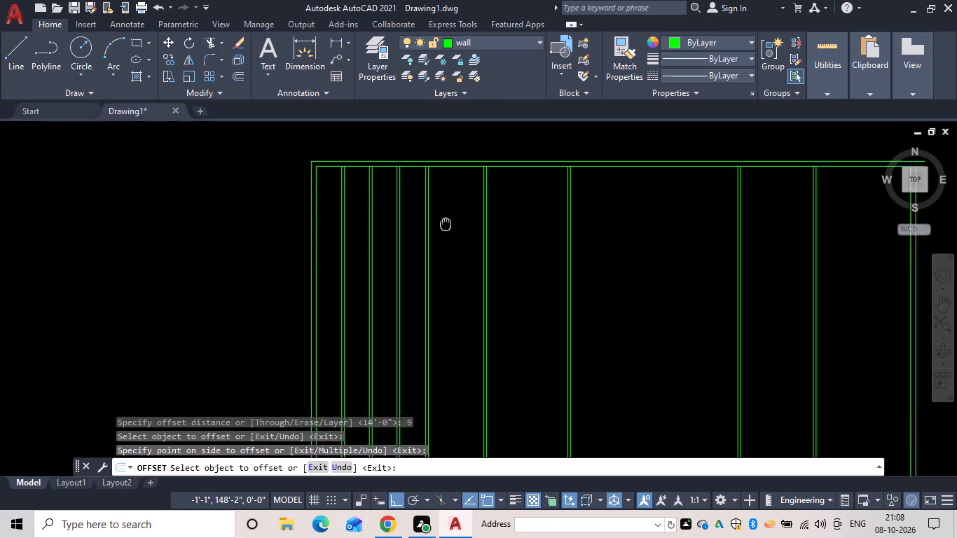
{"action": "middle_click_drag", "start_coordinate": [431, 233], "coordinate": [426, 237]}
{"action": "key", "text": "Escape"}
{"action": "key", "text": "d"}
{"action": "key", "text": "l"}
{"action": "key", "text": "i"}
{"action": "key", "text": "space"}
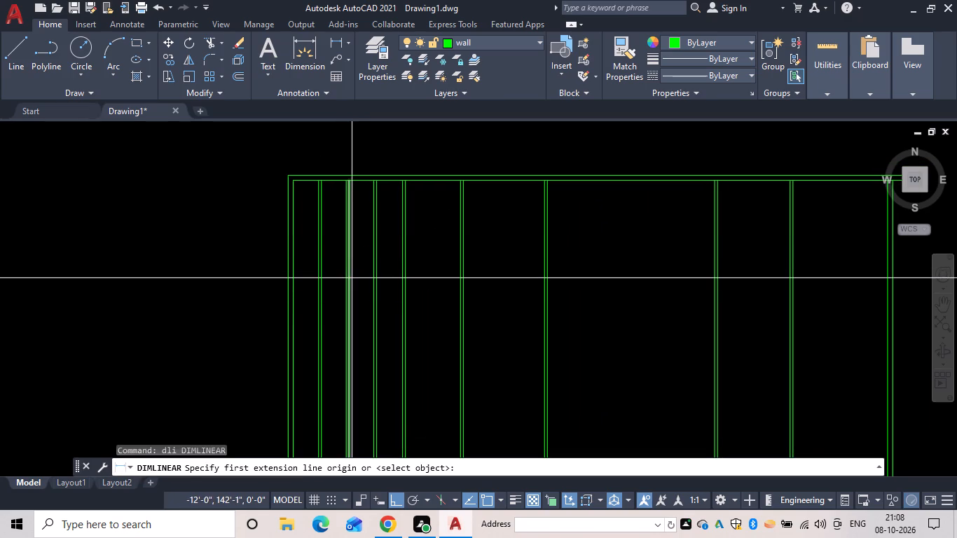
{"action": "scroll", "coordinate": [347, 251], "scroll_direction": "up", "scroll_amount": 3}
{"action": "scroll", "coordinate": [301, 250], "scroll_direction": "down", "scroll_amount": 1}
{"action": "middle_click_drag", "start_coordinate": [298, 253], "coordinate": [344, 366]}
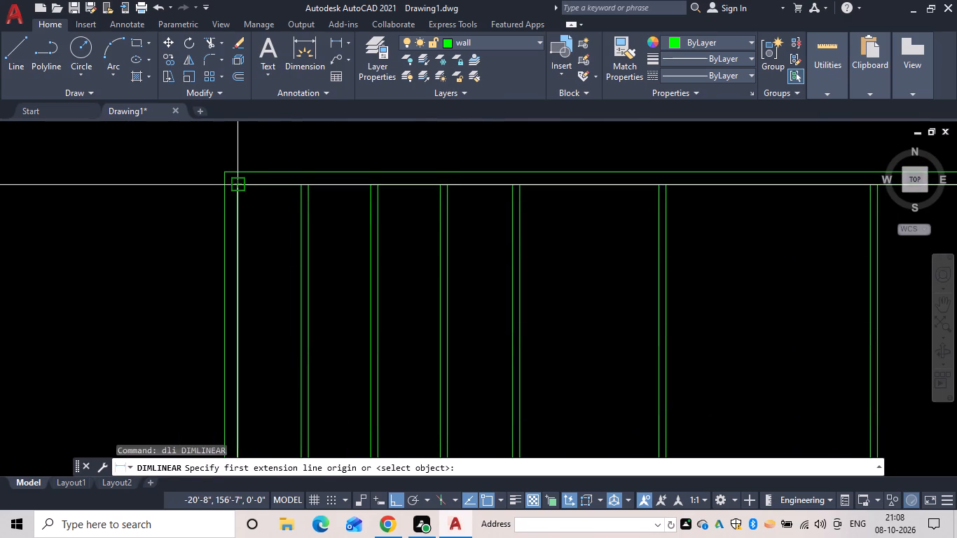
{"action": "left_click", "coordinate": [237, 186]}
{"action": "left_click", "coordinate": [302, 186]}
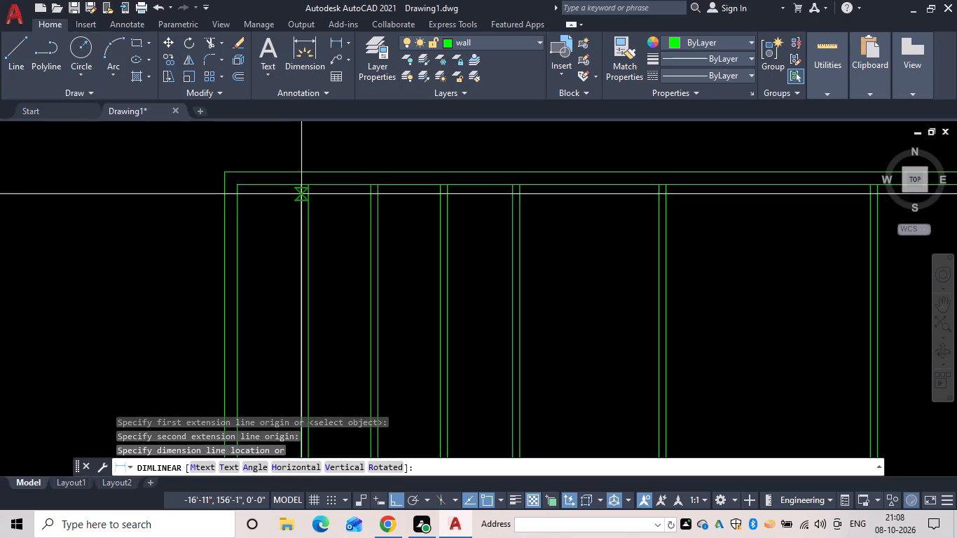
{"action": "left_click", "coordinate": [301, 220]}
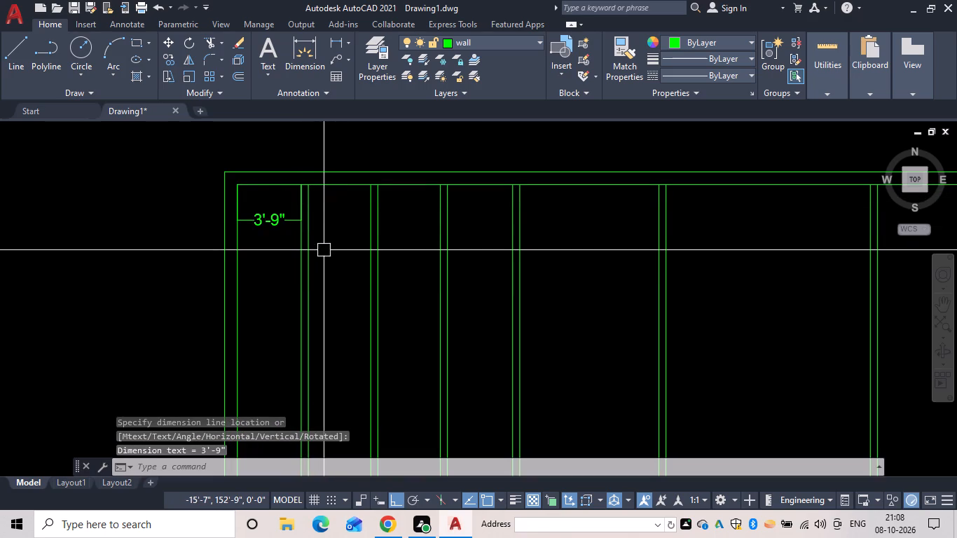
Continue the dimension chain from the first partition across the second and third bays to the third partition's right line, including each wall thickness.
{"action": "key", "text": "d"}
{"action": "key", "text": "c"}
{"action": "key", "text": "o"}
{"action": "key", "text": "space"}
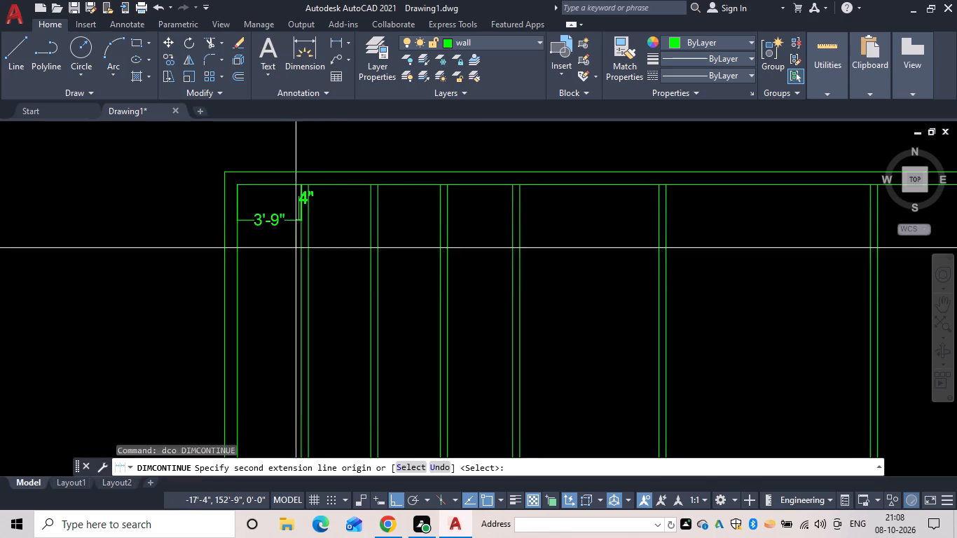
{"action": "scroll", "coordinate": [312, 223], "scroll_direction": "up", "scroll_amount": 1}
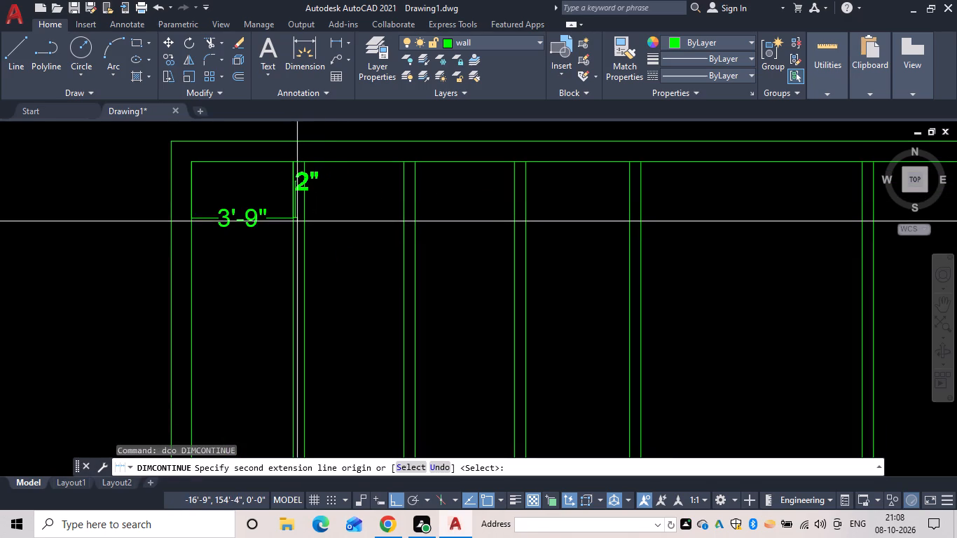
{"action": "scroll", "coordinate": [303, 221], "scroll_direction": "up", "scroll_amount": 2}
{"action": "left_click", "coordinate": [301, 211]}
{"action": "scroll", "coordinate": [301, 211], "scroll_direction": "down", "scroll_amount": 1}
{"action": "middle_click_drag", "start_coordinate": [301, 211], "coordinate": [272, 255]}
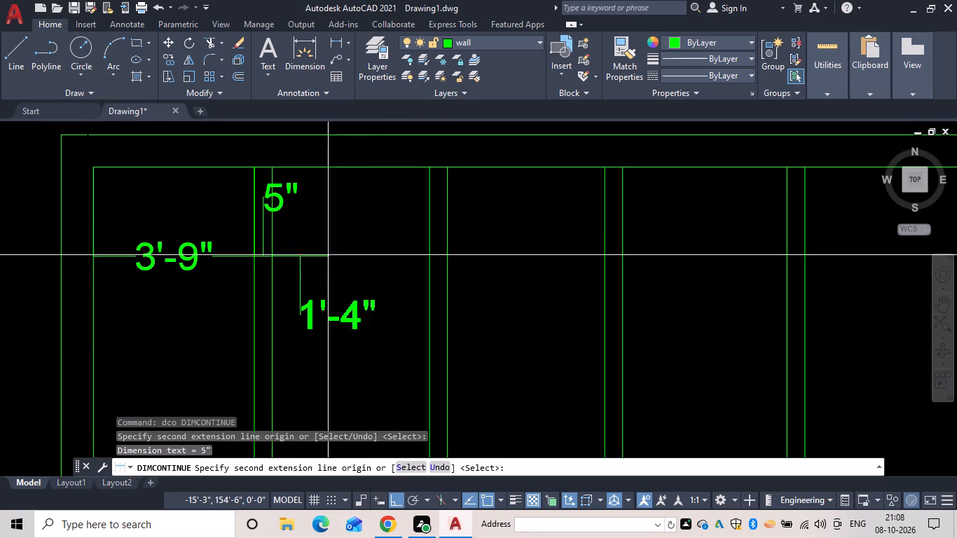
{"action": "left_click", "coordinate": [429, 256]}
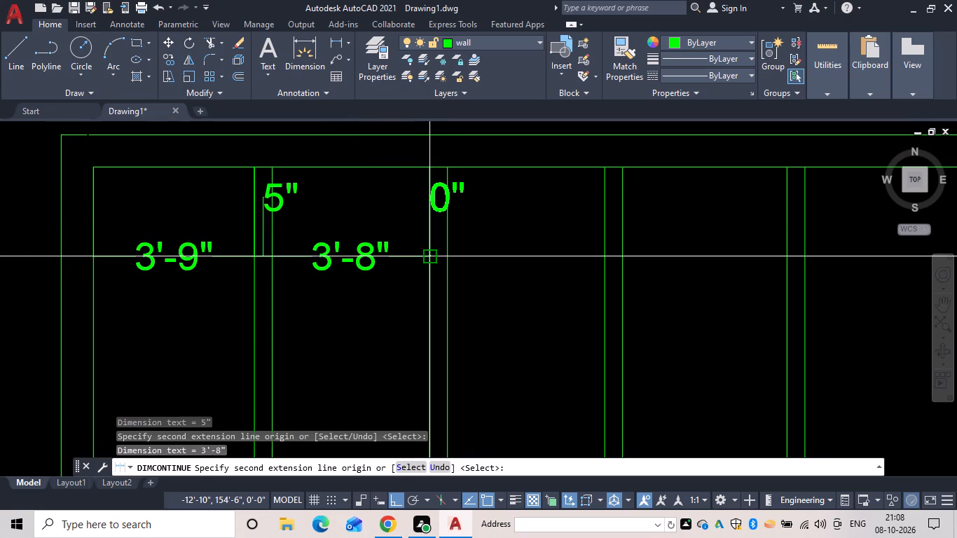
{"action": "left_click", "coordinate": [447, 258]}
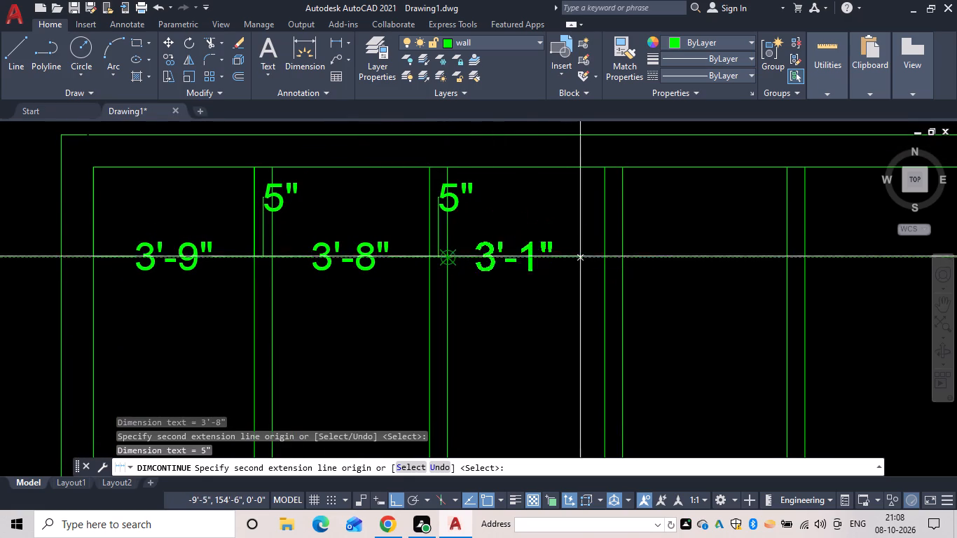
{"action": "left_click", "coordinate": [606, 256]}
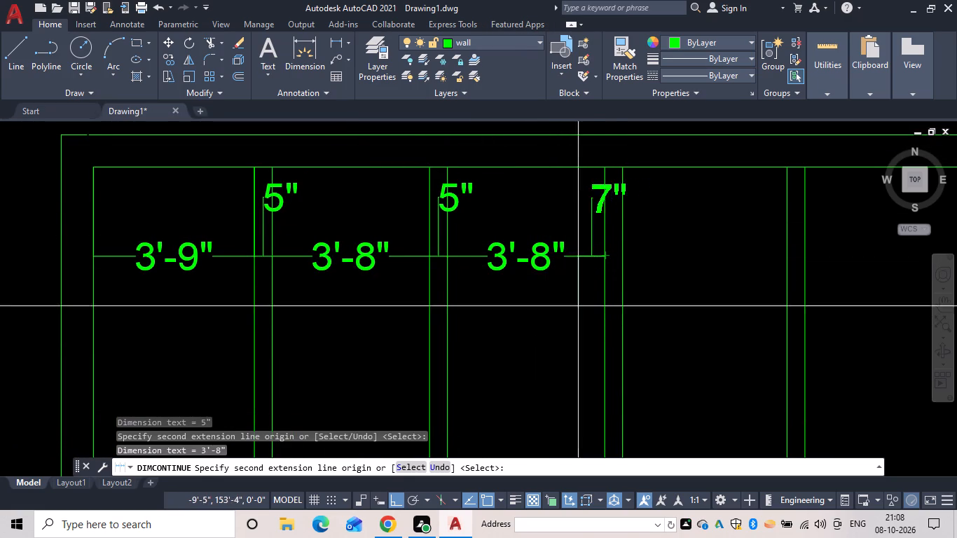
{"action": "left_click", "coordinate": [623, 256]}
Continue the dimension chain across the fourth, fifth and sixth bays to the sixth partition's right line, including each partition's thickness.
{"action": "middle_click_drag", "start_coordinate": [624, 258], "coordinate": [428, 258]}
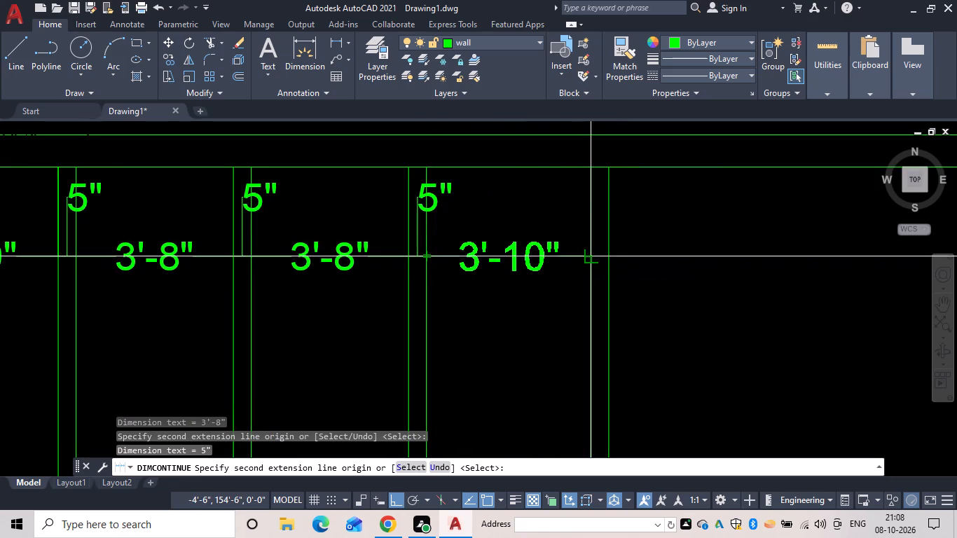
{"action": "left_click", "coordinate": [591, 257]}
{"action": "left_click", "coordinate": [610, 257]}
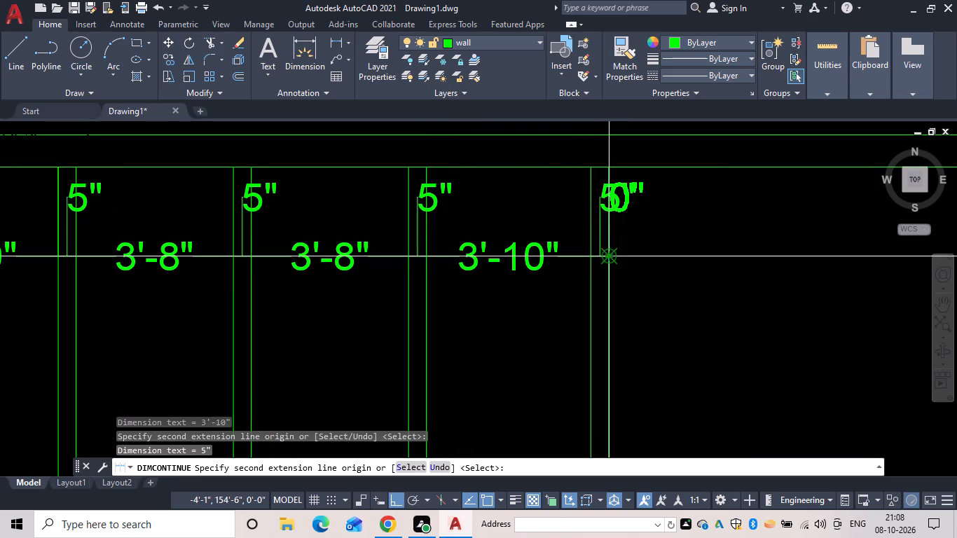
{"action": "middle_click_drag", "start_coordinate": [605, 259], "coordinate": [282, 262]}
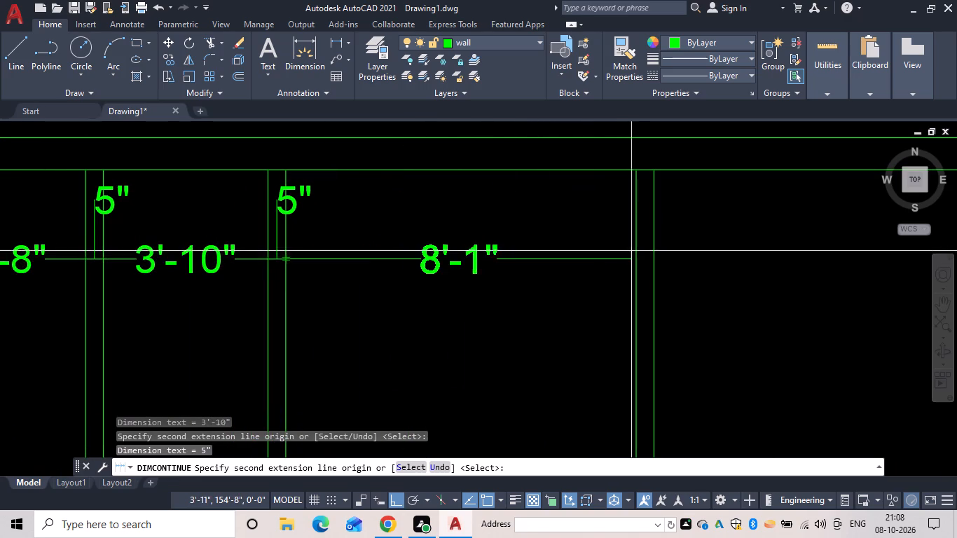
{"action": "left_click", "coordinate": [636, 259]}
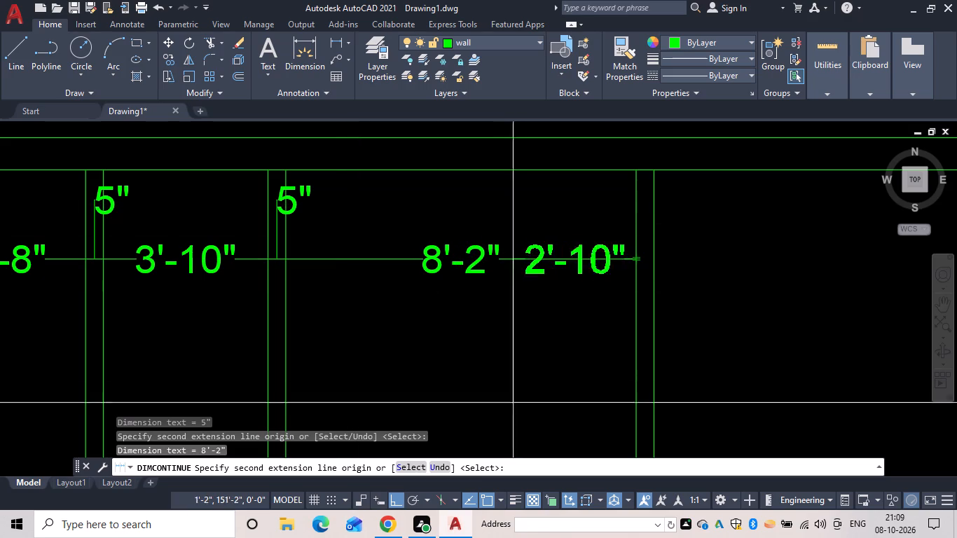
{"action": "scroll", "coordinate": [646, 253], "scroll_direction": "up", "scroll_amount": 3}
{"action": "middle_click_drag", "start_coordinate": [665, 284], "coordinate": [499, 275]}
{"action": "left_click", "coordinate": [500, 263]}
{"action": "scroll", "coordinate": [554, 266], "scroll_direction": "down", "scroll_amount": 3}
{"action": "middle_click_drag", "start_coordinate": [548, 266], "coordinate": [431, 266]}
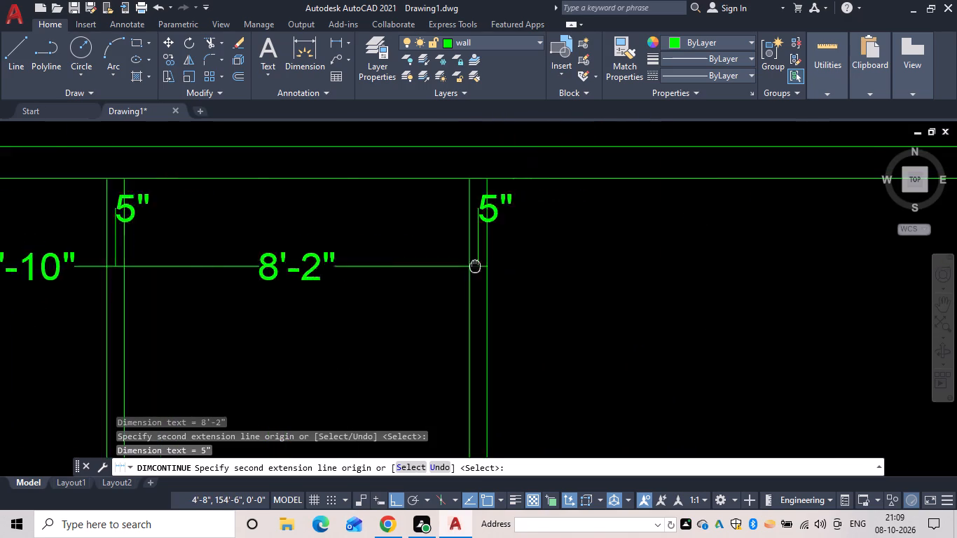
{"action": "middle_click_drag", "start_coordinate": [431, 266], "coordinate": [216, 264]}
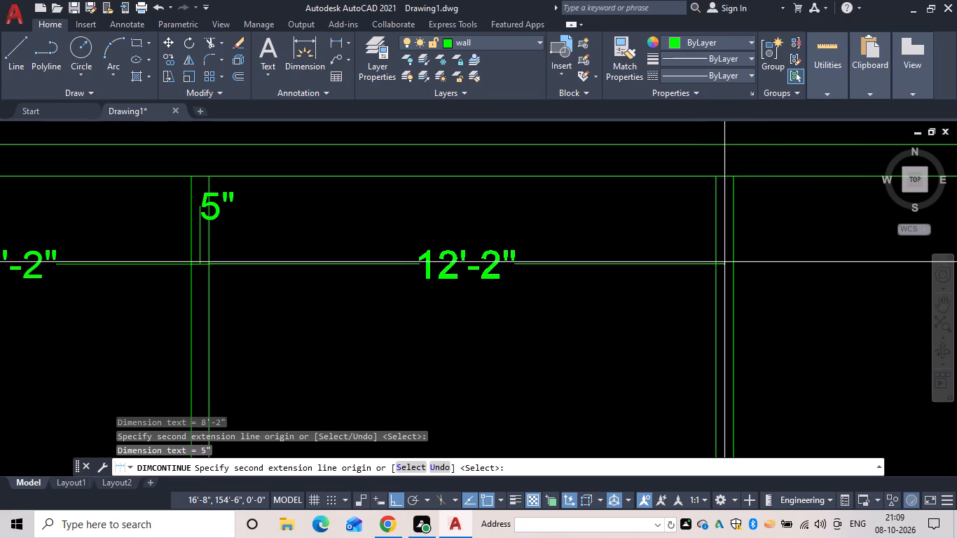
{"action": "left_click", "coordinate": [715, 265]}
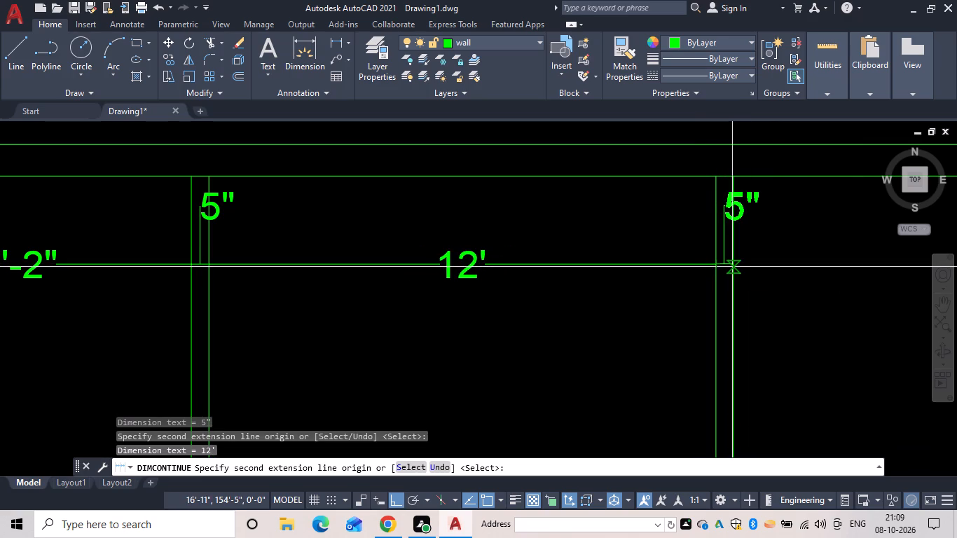
{"action": "left_click", "coordinate": [734, 265]}
Continue the dimension chain across the seventh and eighth bays to the eighth partition's right line, including both partition thicknesses.
{"action": "middle_click_drag", "start_coordinate": [748, 266], "coordinate": [326, 270]}
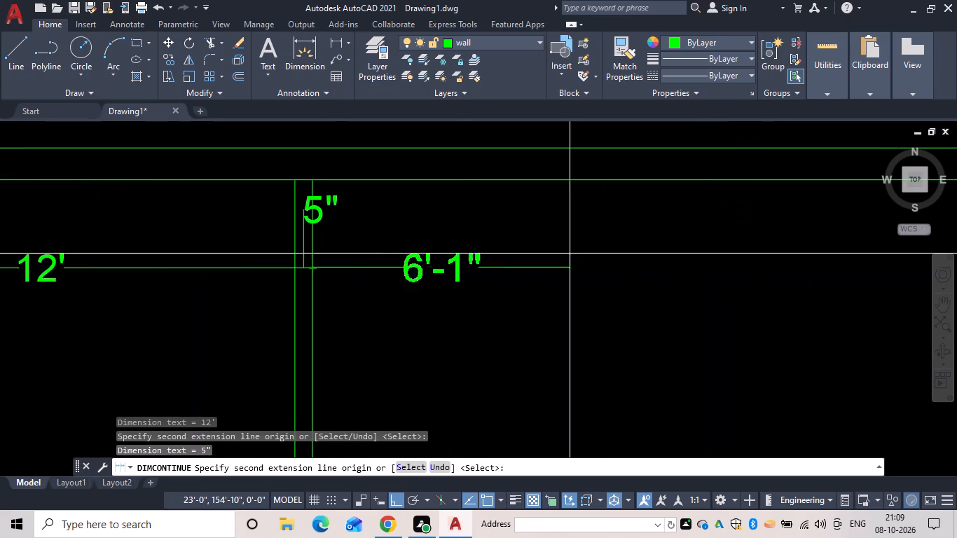
{"action": "scroll", "coordinate": [776, 254], "scroll_direction": "down", "scroll_amount": 3}
{"action": "middle_click_drag", "start_coordinate": [734, 257], "coordinate": [450, 257]}
{"action": "scroll", "coordinate": [652, 265], "scroll_direction": "up", "scroll_amount": 3}
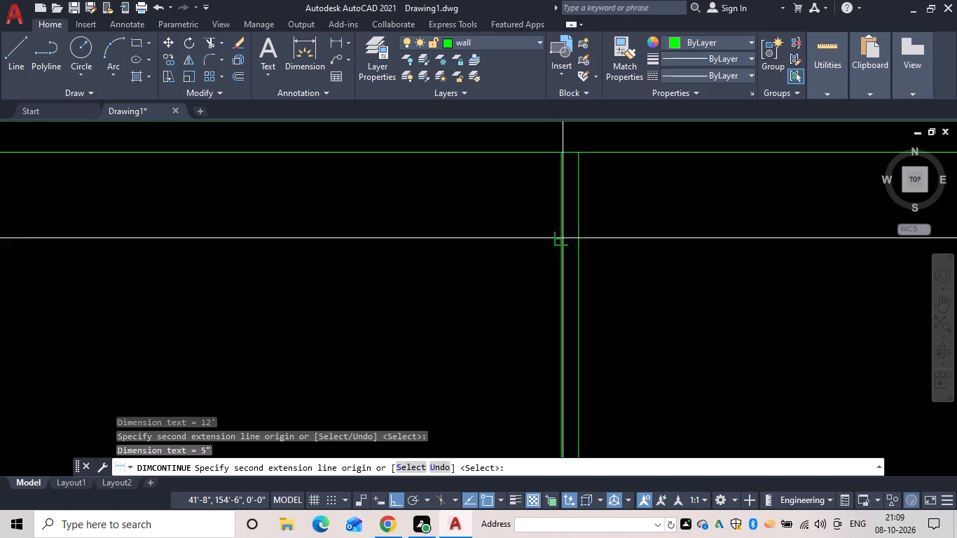
{"action": "left_click", "coordinate": [560, 238]}
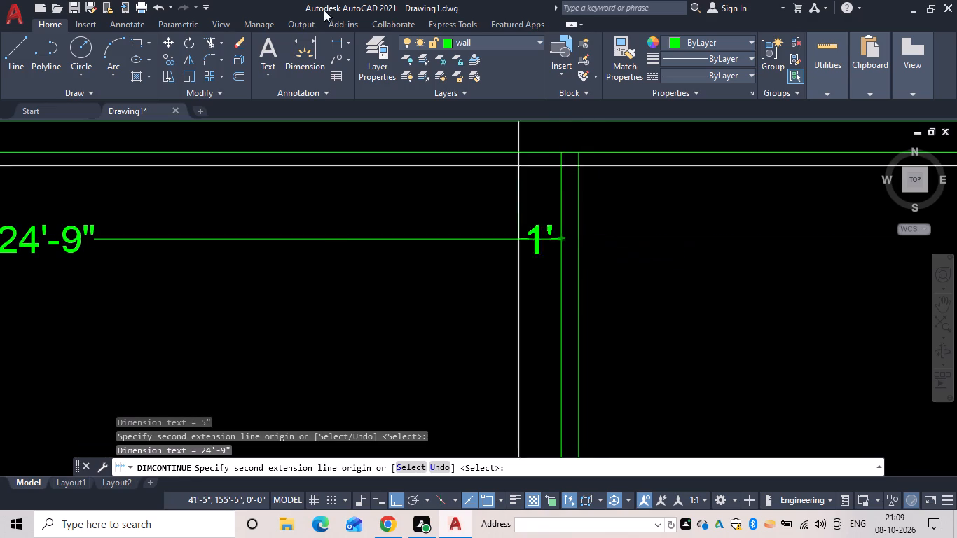
{"action": "middle_click_drag", "start_coordinate": [547, 381], "coordinate": [108, 408]}
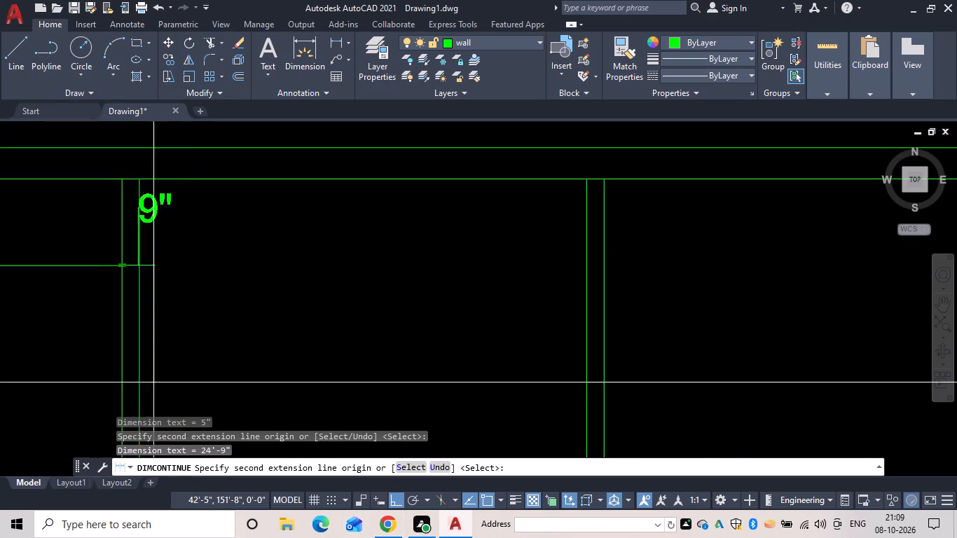
{"action": "scroll", "coordinate": [95, 291], "scroll_direction": "up", "scroll_amount": 3}
{"action": "left_click", "coordinate": [257, 188]}
{"action": "scroll", "coordinate": [259, 193], "scroll_direction": "down", "scroll_amount": 1}
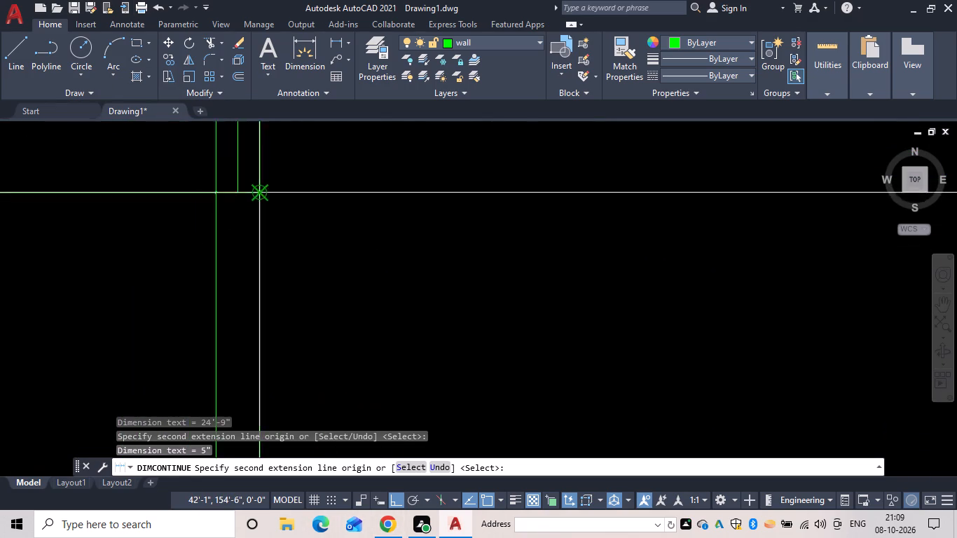
{"action": "scroll", "coordinate": [259, 193], "scroll_direction": "down", "scroll_amount": 1}
{"action": "middle_click_drag", "start_coordinate": [258, 200], "coordinate": [181, 303]}
{"action": "scroll", "coordinate": [181, 303], "scroll_direction": "down", "scroll_amount": 1}
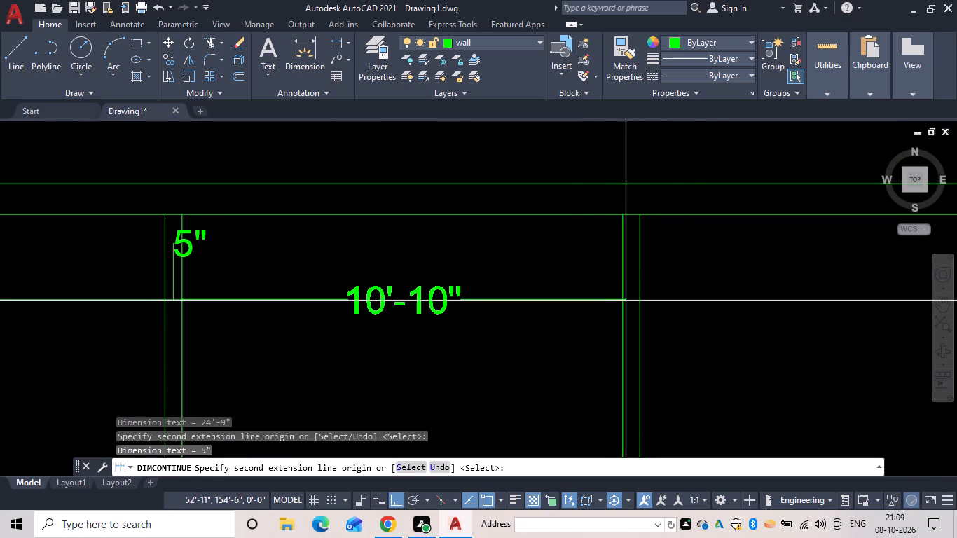
{"action": "left_click", "coordinate": [622, 299]}
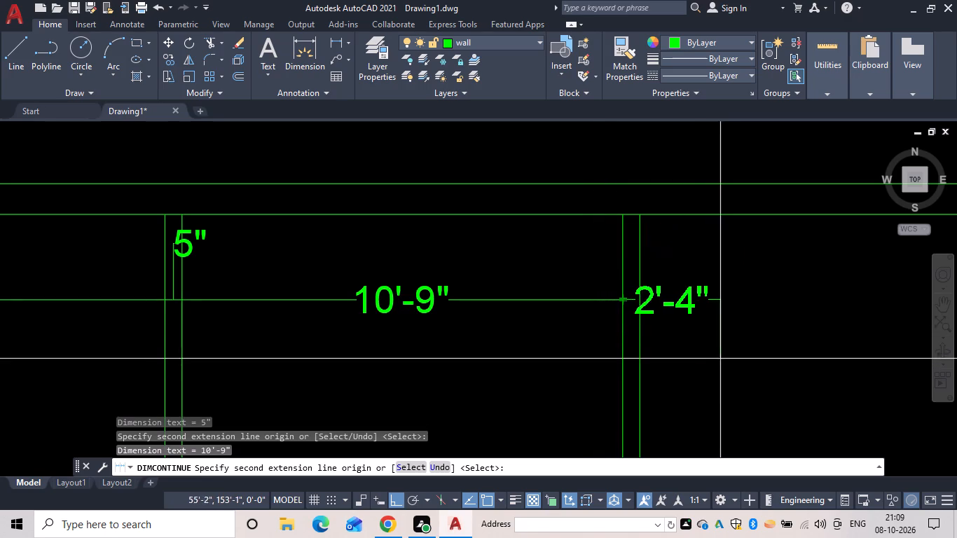
{"action": "scroll", "coordinate": [610, 301], "scroll_direction": "up", "scroll_amount": 3}
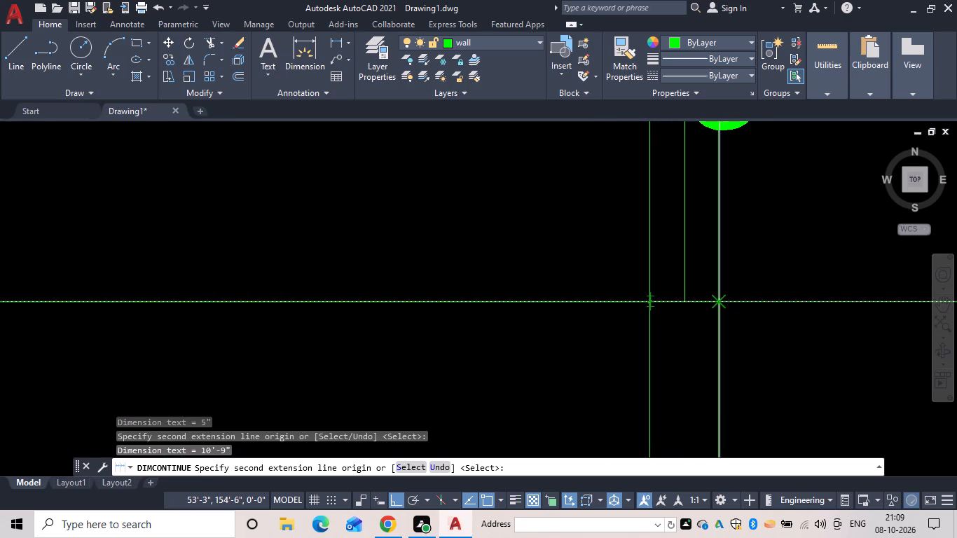
{"action": "left_click", "coordinate": [718, 302]}
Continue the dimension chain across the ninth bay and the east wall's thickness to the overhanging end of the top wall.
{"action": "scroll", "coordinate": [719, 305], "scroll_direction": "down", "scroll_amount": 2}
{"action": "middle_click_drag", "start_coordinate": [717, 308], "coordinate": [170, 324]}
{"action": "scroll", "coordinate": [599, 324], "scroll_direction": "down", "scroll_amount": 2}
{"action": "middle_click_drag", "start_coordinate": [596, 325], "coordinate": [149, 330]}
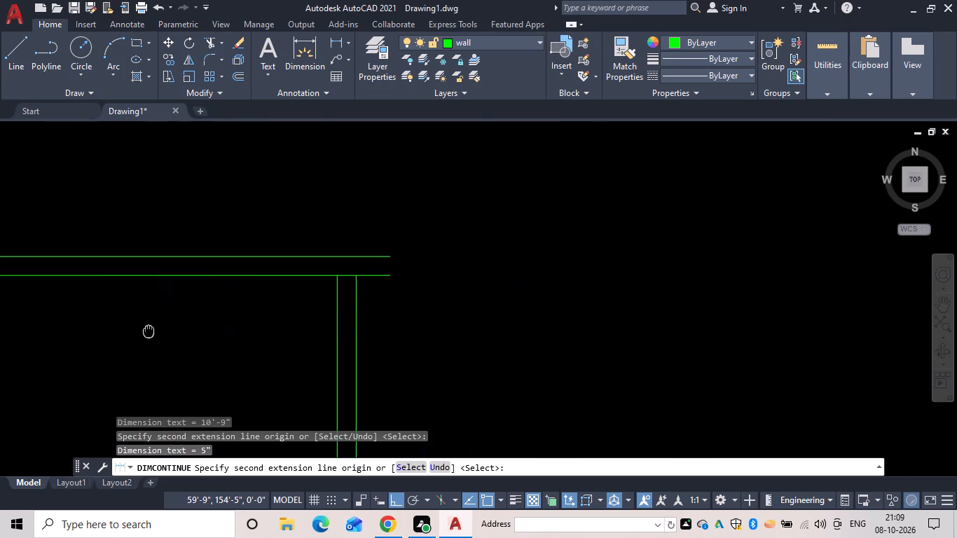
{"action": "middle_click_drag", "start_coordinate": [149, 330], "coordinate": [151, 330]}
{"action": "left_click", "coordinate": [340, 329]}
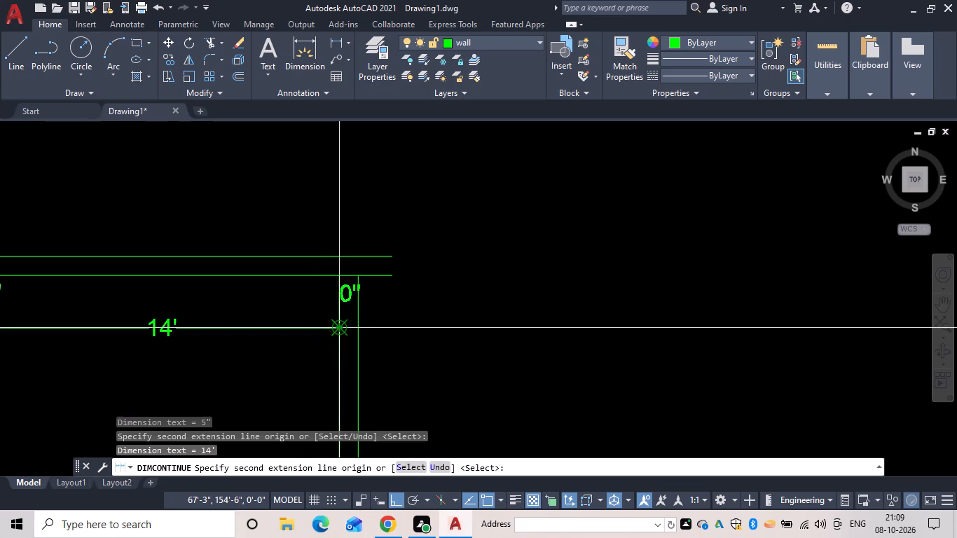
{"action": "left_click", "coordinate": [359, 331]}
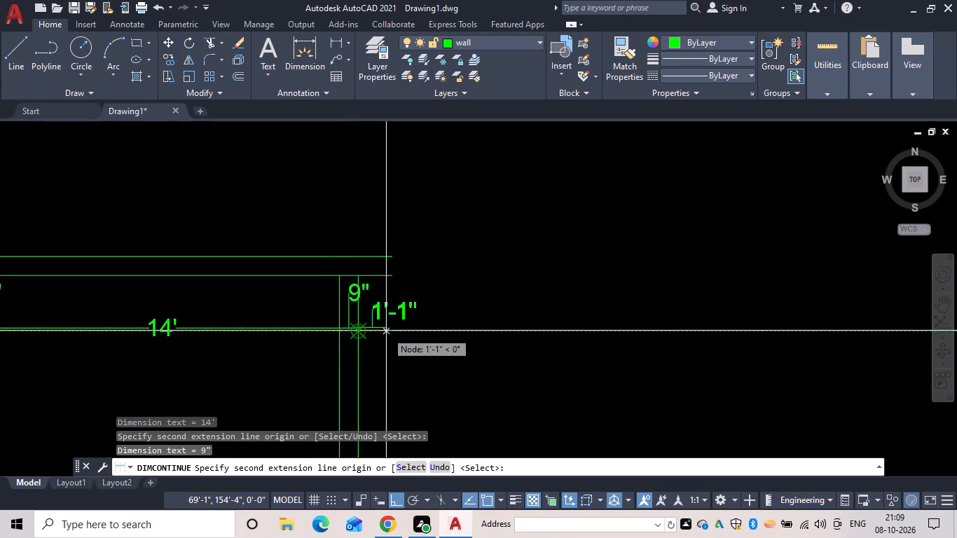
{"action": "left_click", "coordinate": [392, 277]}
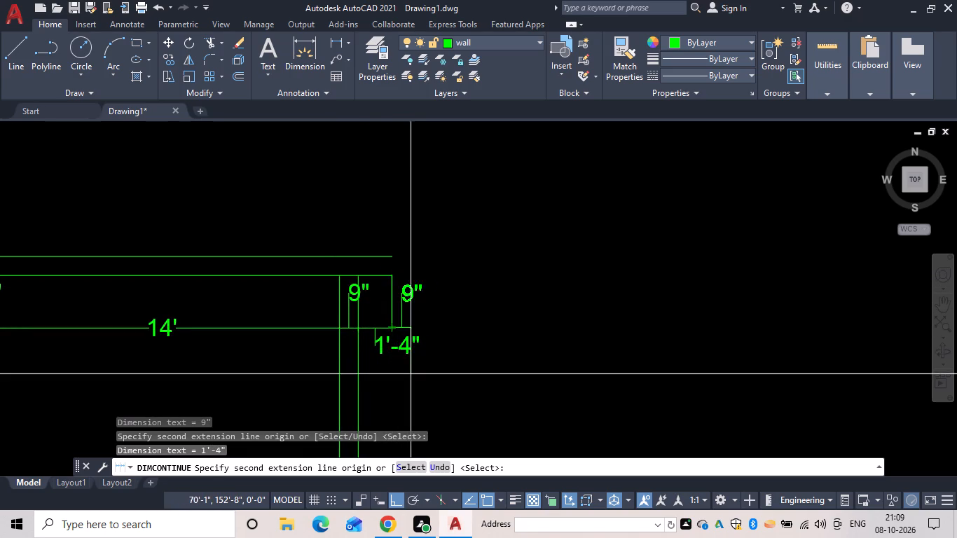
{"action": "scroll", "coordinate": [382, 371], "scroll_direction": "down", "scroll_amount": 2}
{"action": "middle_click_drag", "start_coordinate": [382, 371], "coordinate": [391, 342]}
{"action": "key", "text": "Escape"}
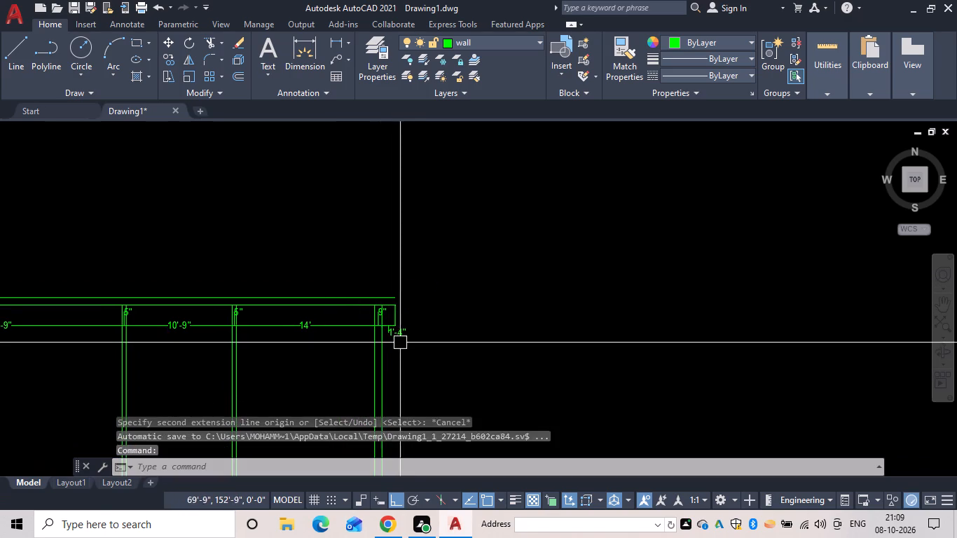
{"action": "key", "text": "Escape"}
Select all dimensions similar to the last one in the chain and erase them.
{"action": "left_click", "coordinate": [399, 327]}
{"action": "right_click", "coordinate": [399, 327]}
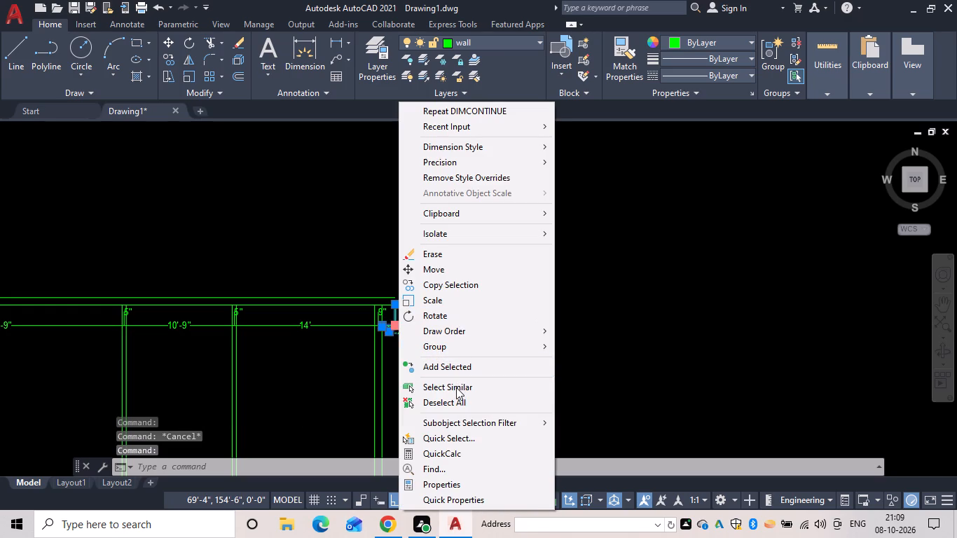
{"action": "right_click", "coordinate": [456, 387]}
{"action": "key", "text": "Delete"}
{"action": "key", "text": "Escape"}
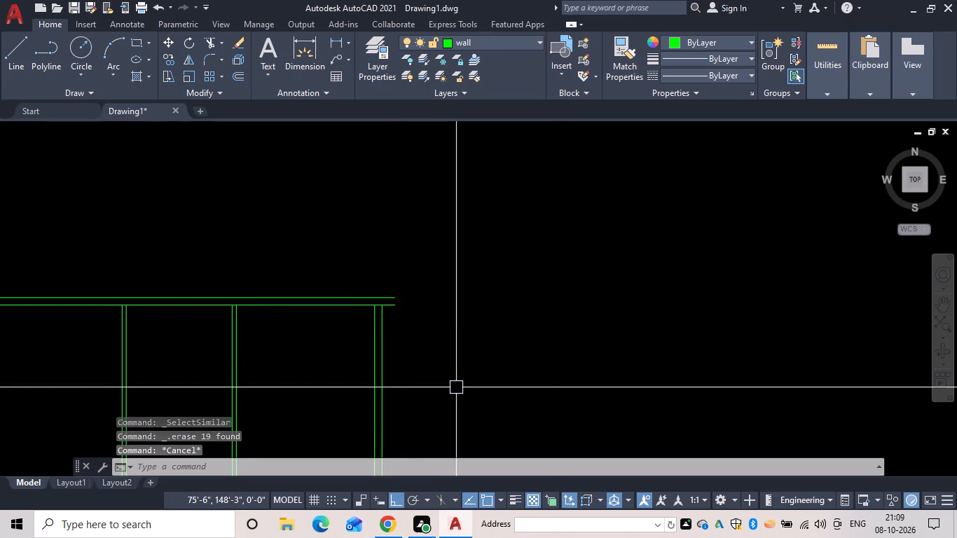
Offset the top wall's inner line 15' downward, across the partitions.
{"action": "scroll", "coordinate": [36, 383], "scroll_direction": "down", "scroll_amount": 2}
{"action": "middle_click_drag", "start_coordinate": [73, 371], "coordinate": [391, 228]}
{"action": "scroll", "coordinate": [316, 212], "scroll_direction": "up", "scroll_amount": 1}
{"action": "middle_click_drag", "start_coordinate": [316, 212], "coordinate": [443, 240]}
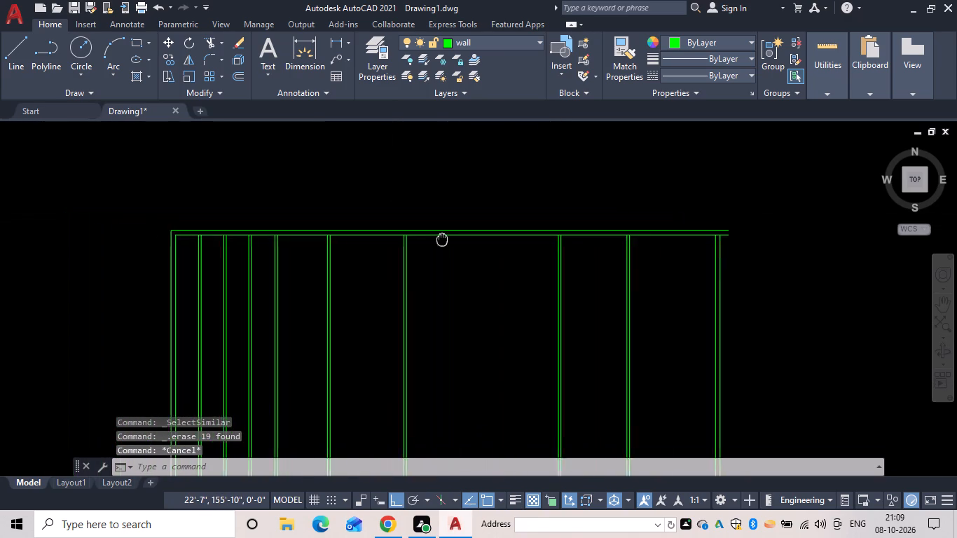
{"action": "middle_click_drag", "start_coordinate": [443, 240], "coordinate": [466, 231]}
{"action": "key", "text": "Escape"}
{"action": "type", "text": "of"}
{"action": "key", "text": "space"}
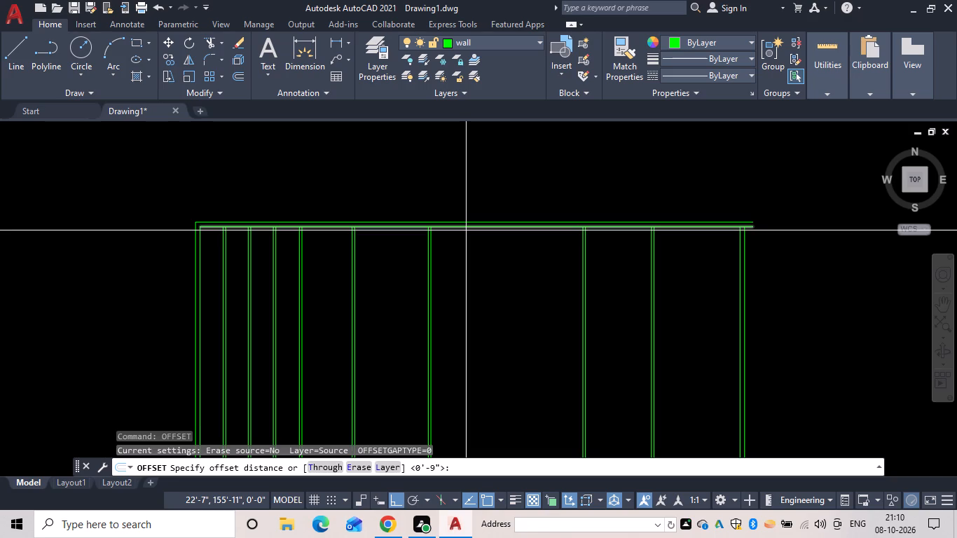
{"action": "type", "text": "15'"}
{"action": "key", "text": "space"}
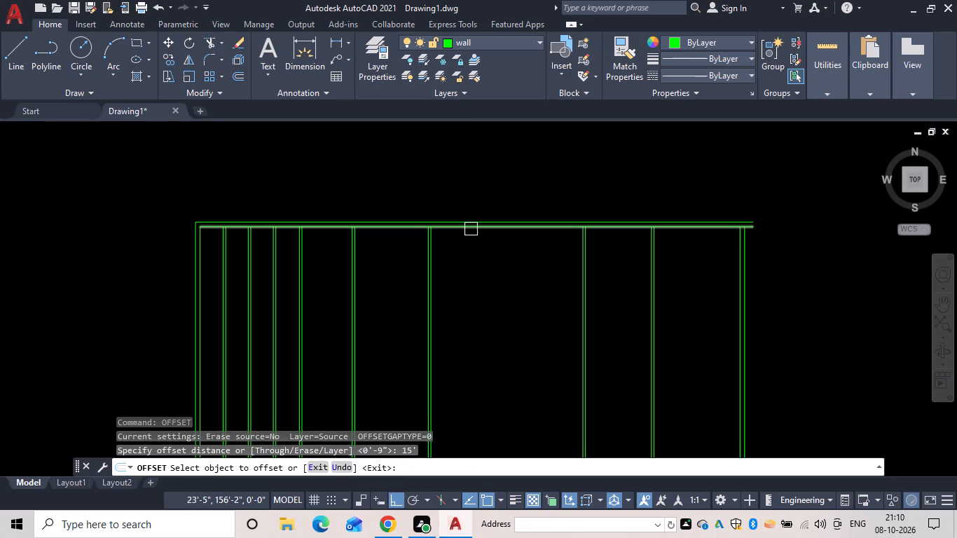
{"action": "left_click", "coordinate": [471, 229]}
{"action": "left_click", "coordinate": [497, 307]}
{"action": "key", "text": "space"}
Offset the new horizontal line 5" downward to form a cross wall.
{"action": "key", "text": "space"}
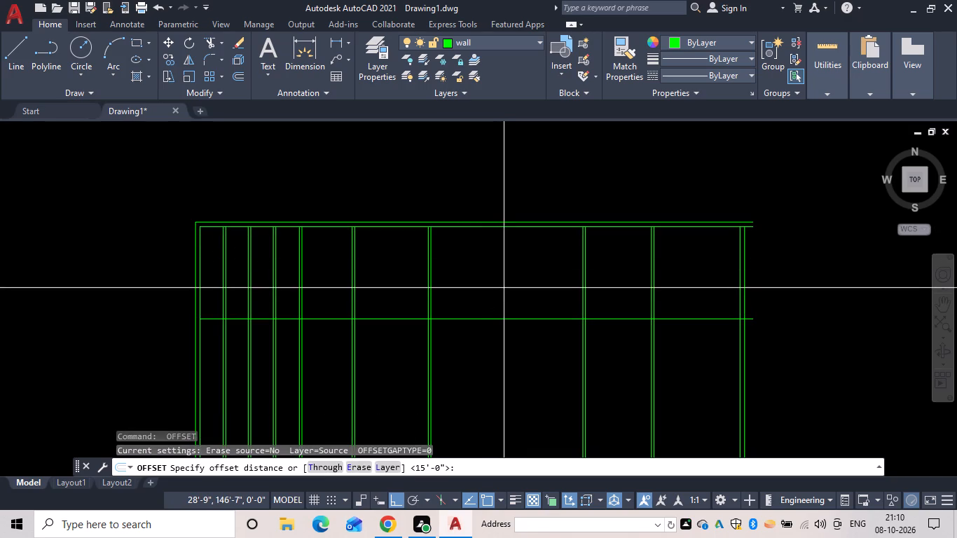
{"action": "type", "text": "5"}
{"action": "key", "text": "space"}
{"action": "left_click_drag", "start_coordinate": [509, 324], "coordinate": [509, 330]}
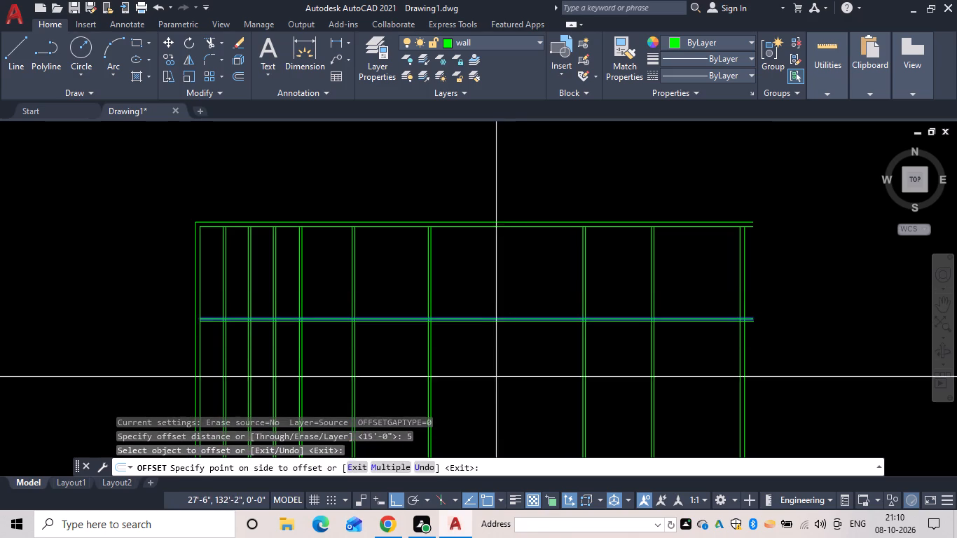
{"action": "left_click", "coordinate": [497, 382]}
{"action": "key", "text": "Escape"}
Trim the two cross-wall line ends that extend past the east wall's outer line.
{"action": "key", "text": "t"}
{"action": "type", "text": "r"}
{"action": "key", "text": "space"}
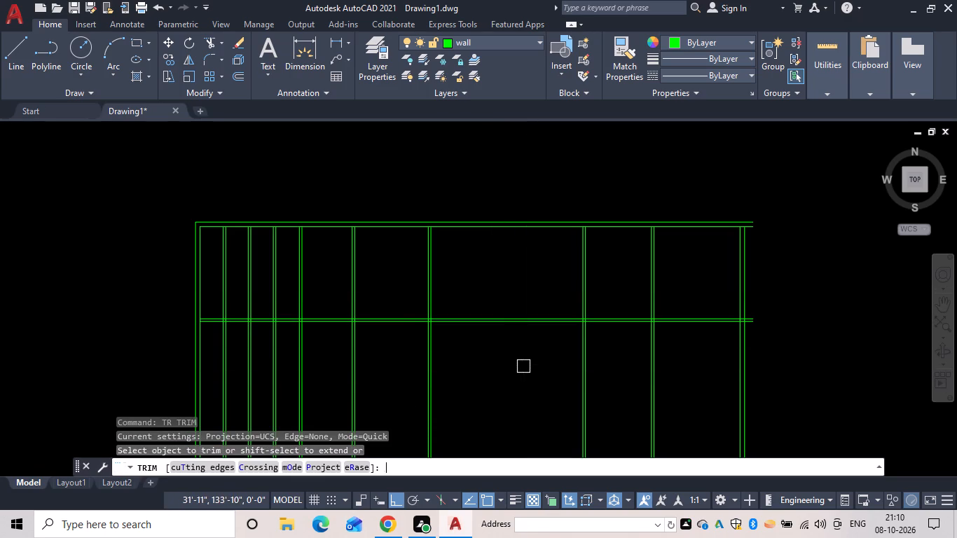
{"action": "scroll", "coordinate": [757, 324], "scroll_direction": "up", "scroll_amount": 3}
{"action": "left_click_drag", "start_coordinate": [720, 373], "coordinate": [705, 267]}
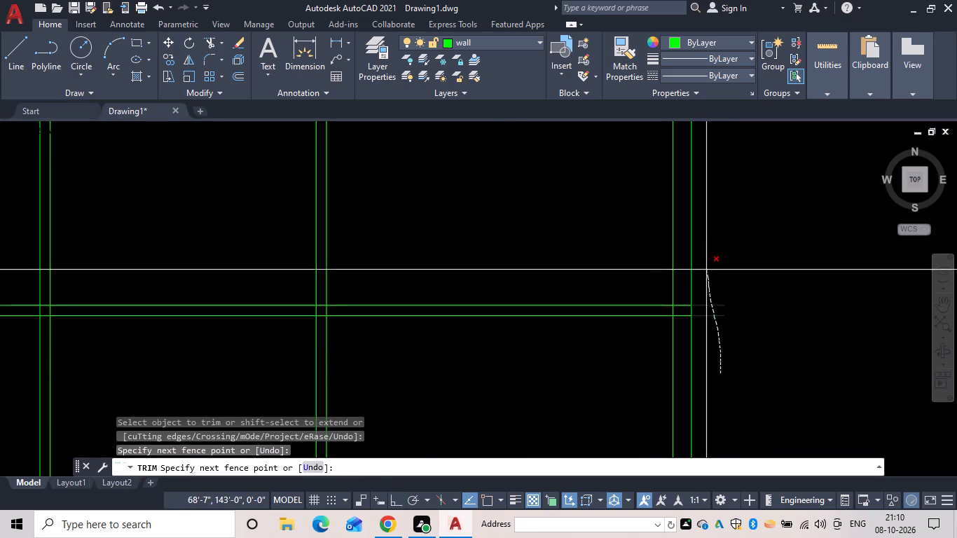
{"action": "left_click_drag", "start_coordinate": [705, 267], "coordinate": [705, 242]}
{"action": "scroll", "coordinate": [711, 259], "scroll_direction": "down", "scroll_amount": 2}
{"action": "middle_click_drag", "start_coordinate": [705, 263], "coordinate": [618, 455]}
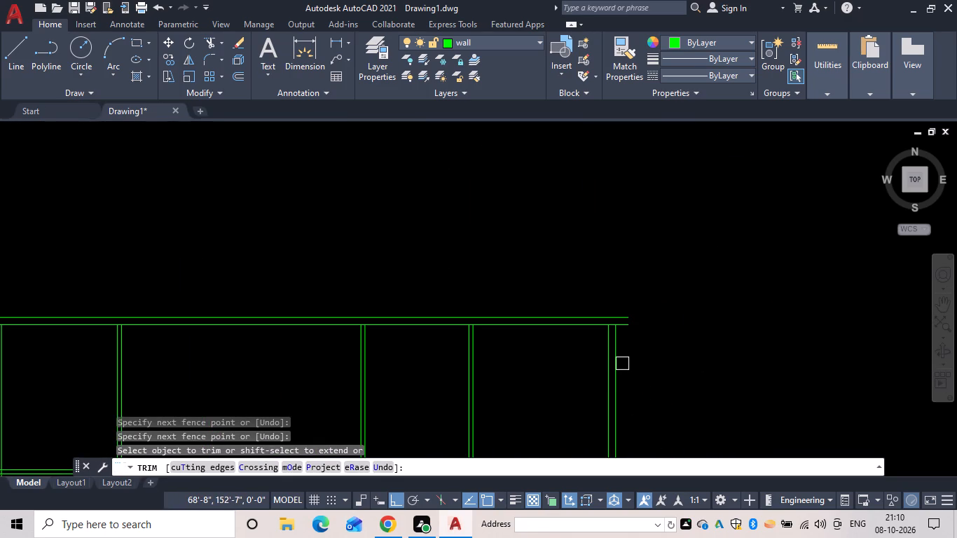
{"action": "key", "text": "Escape"}
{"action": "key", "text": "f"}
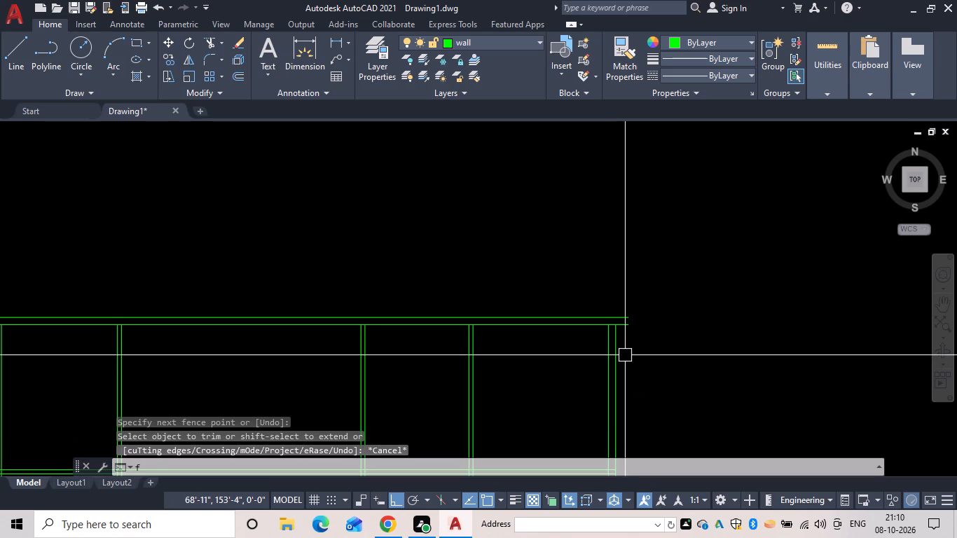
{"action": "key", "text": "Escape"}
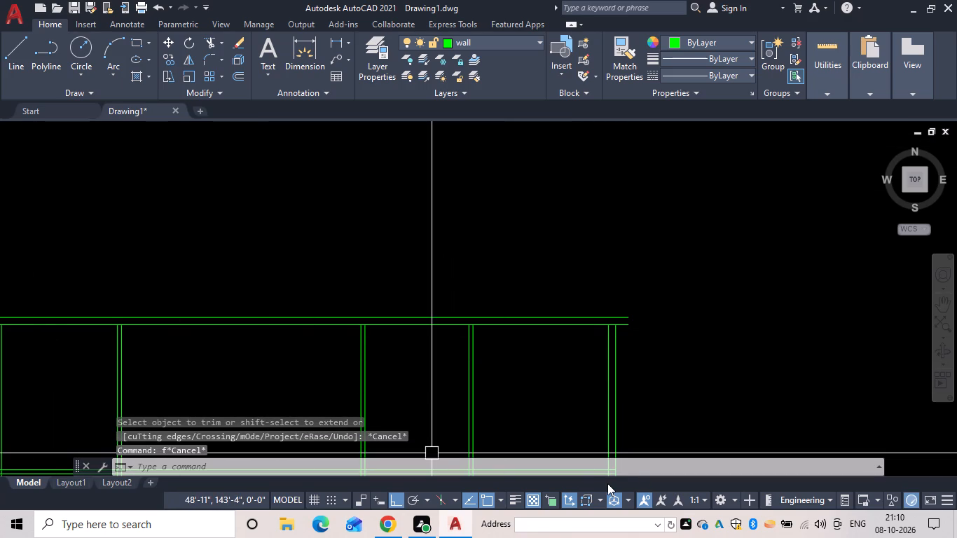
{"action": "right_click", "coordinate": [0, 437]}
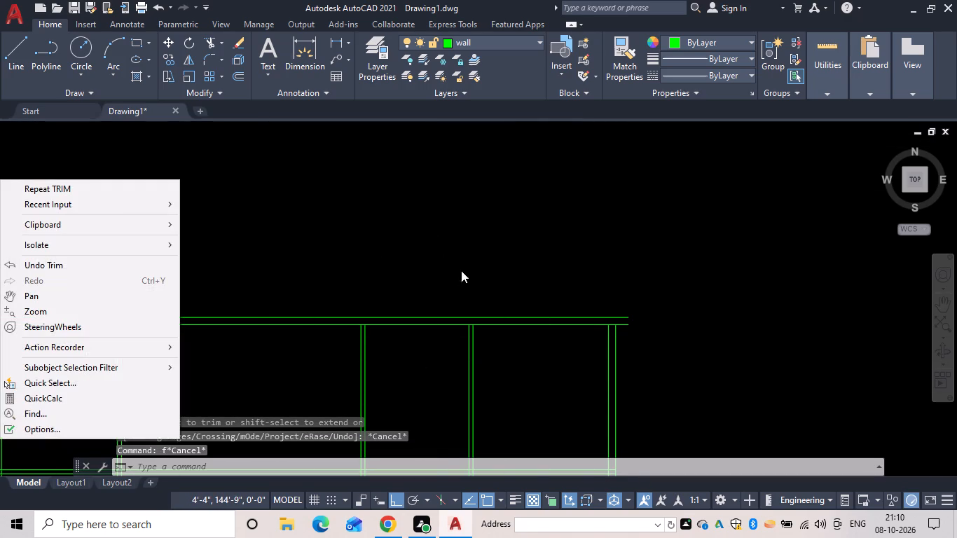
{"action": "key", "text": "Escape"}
Fillet the top wall's outer and inner lines with the matching east wall lines to close the northeast corner squarely.
{"action": "scroll", "coordinate": [459, 281], "scroll_direction": "down", "scroll_amount": 2}
{"action": "middle_click_drag", "start_coordinate": [459, 281], "coordinate": [371, 237]}
{"action": "scroll", "coordinate": [391, 297], "scroll_direction": "up", "scroll_amount": 1}
{"action": "middle_click_drag", "start_coordinate": [391, 297], "coordinate": [389, 278]}
{"action": "key", "text": "f"}
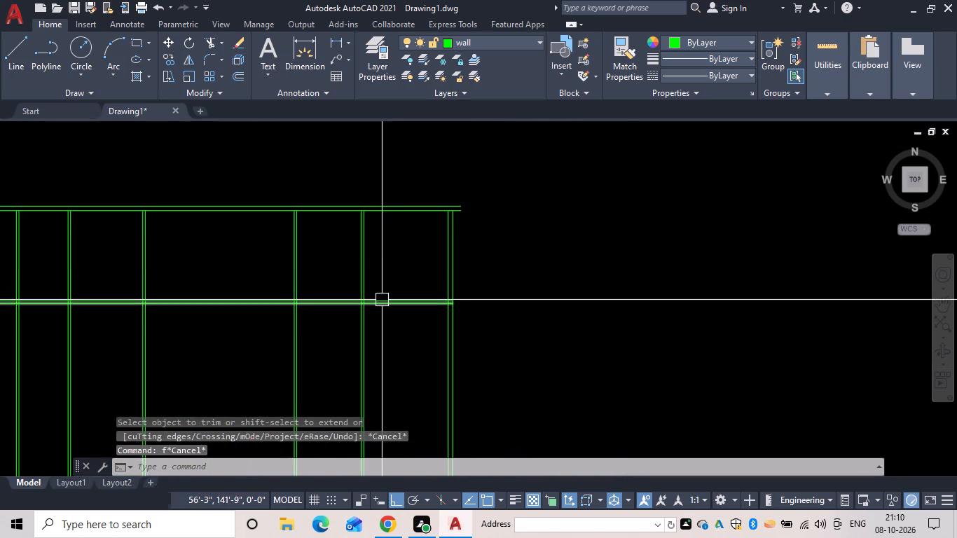
{"action": "key", "text": "space"}
{"action": "scroll", "coordinate": [461, 223], "scroll_direction": "up", "scroll_amount": 3}
{"action": "left_click", "coordinate": [449, 205]}
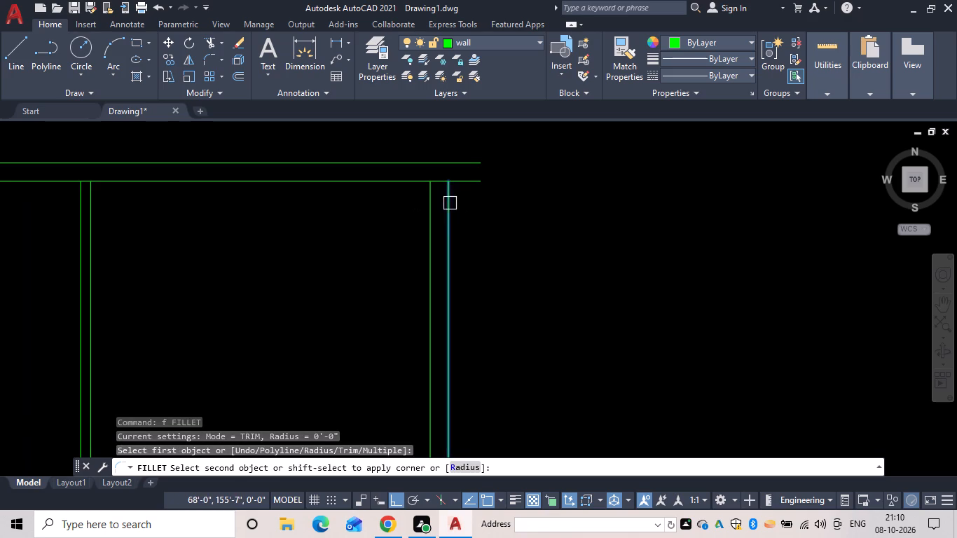
{"action": "left_click", "coordinate": [423, 163]}
{"action": "key", "text": "Escape"}
{"action": "key", "text": "space"}
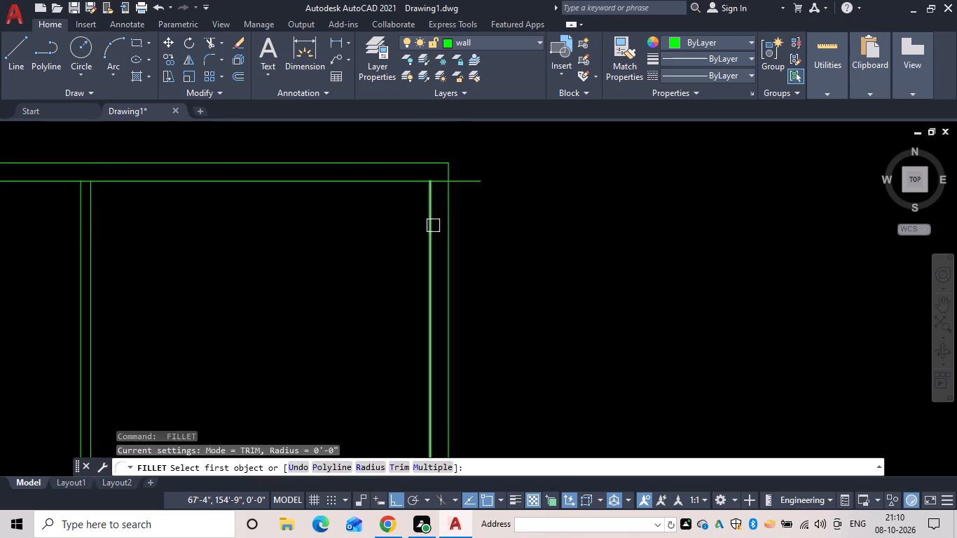
{"action": "left_click", "coordinate": [431, 225]}
{"action": "left_click", "coordinate": [419, 184]}
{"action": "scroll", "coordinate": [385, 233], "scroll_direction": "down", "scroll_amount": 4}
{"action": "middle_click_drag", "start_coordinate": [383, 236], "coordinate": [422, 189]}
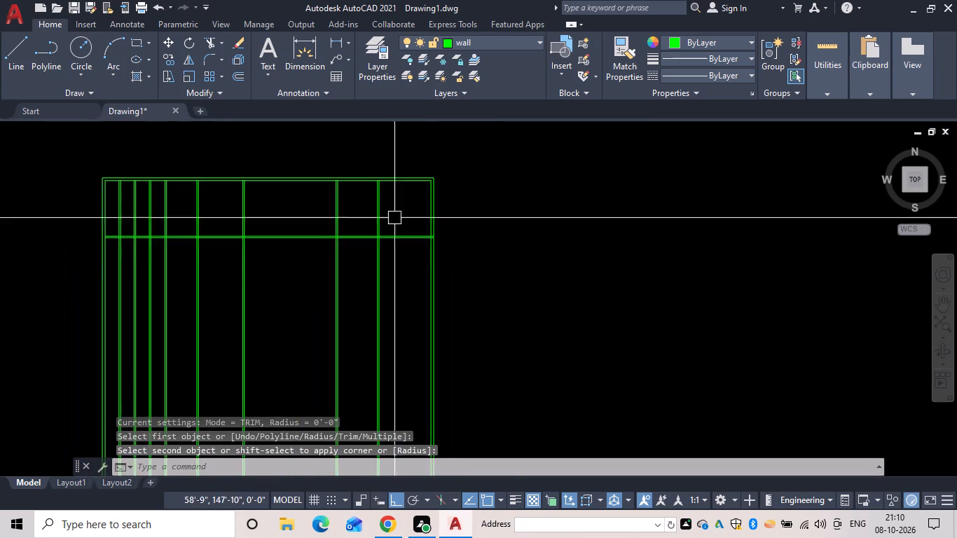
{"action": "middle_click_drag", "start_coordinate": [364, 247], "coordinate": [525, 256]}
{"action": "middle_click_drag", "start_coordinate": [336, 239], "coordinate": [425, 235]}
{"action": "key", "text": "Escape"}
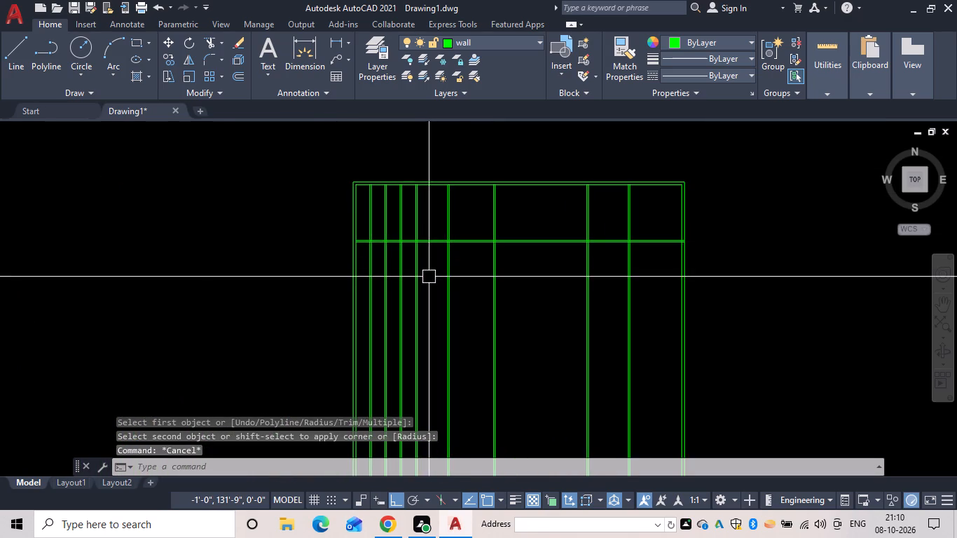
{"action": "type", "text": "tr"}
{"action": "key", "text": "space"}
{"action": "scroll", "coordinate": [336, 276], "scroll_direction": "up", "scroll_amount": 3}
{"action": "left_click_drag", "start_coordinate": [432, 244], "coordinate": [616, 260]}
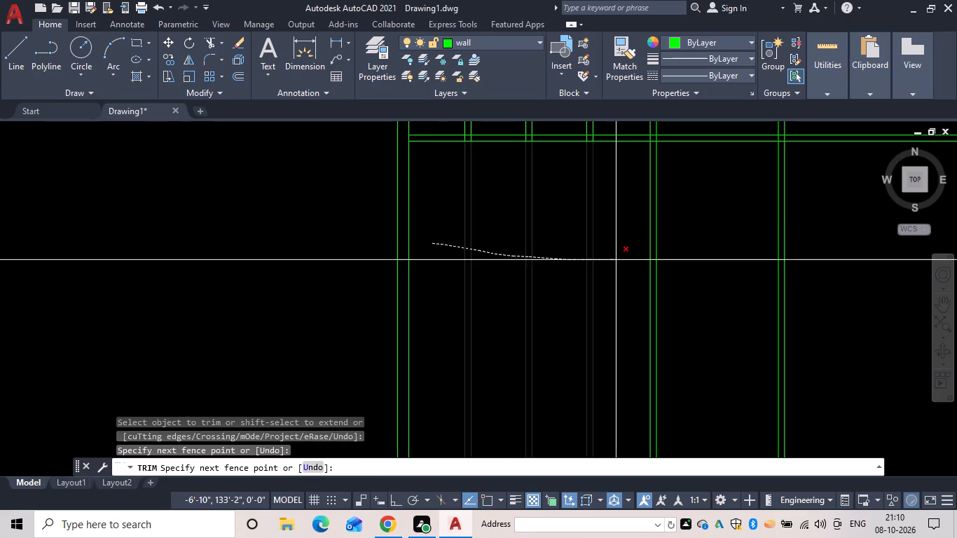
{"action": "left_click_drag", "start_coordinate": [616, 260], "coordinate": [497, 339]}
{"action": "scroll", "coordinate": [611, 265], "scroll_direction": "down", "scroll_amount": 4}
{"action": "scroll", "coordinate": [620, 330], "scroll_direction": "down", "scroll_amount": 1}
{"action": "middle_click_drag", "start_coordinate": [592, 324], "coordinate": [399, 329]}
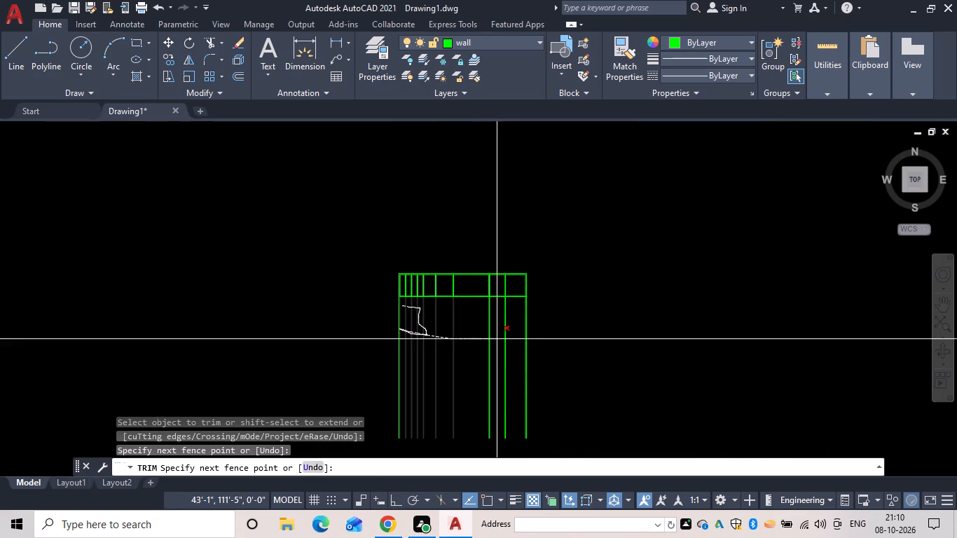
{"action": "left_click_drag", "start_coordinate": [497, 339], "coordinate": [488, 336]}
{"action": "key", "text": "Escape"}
Trim away all eight partitions' lines below the new cross wall.
{"action": "scroll", "coordinate": [386, 319], "scroll_direction": "up", "scroll_amount": 3}
{"action": "key", "text": "space"}
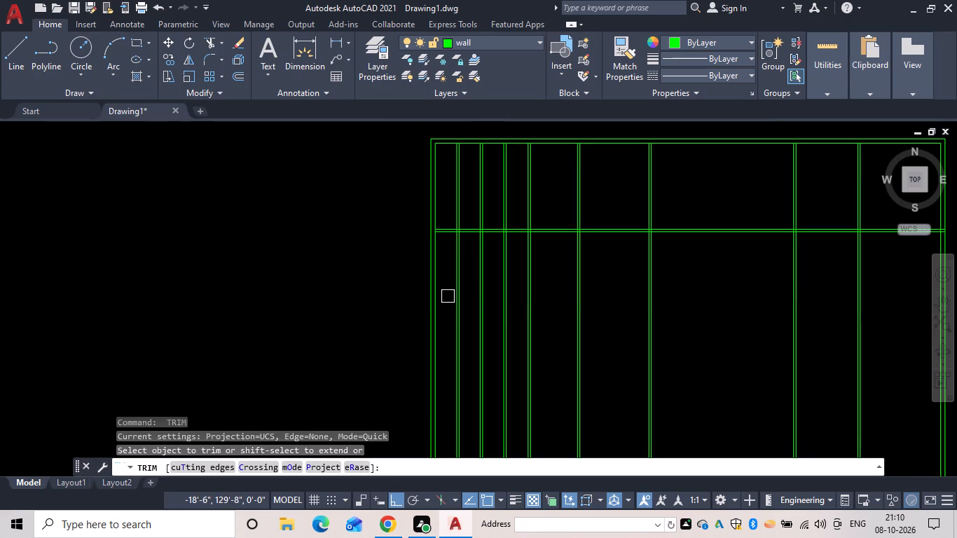
{"action": "left_click_drag", "start_coordinate": [450, 296], "coordinate": [524, 417]}
{"action": "scroll", "coordinate": [752, 370], "scroll_direction": "down", "scroll_amount": 2}
{"action": "middle_click_drag", "start_coordinate": [742, 390], "coordinate": [524, 417]}
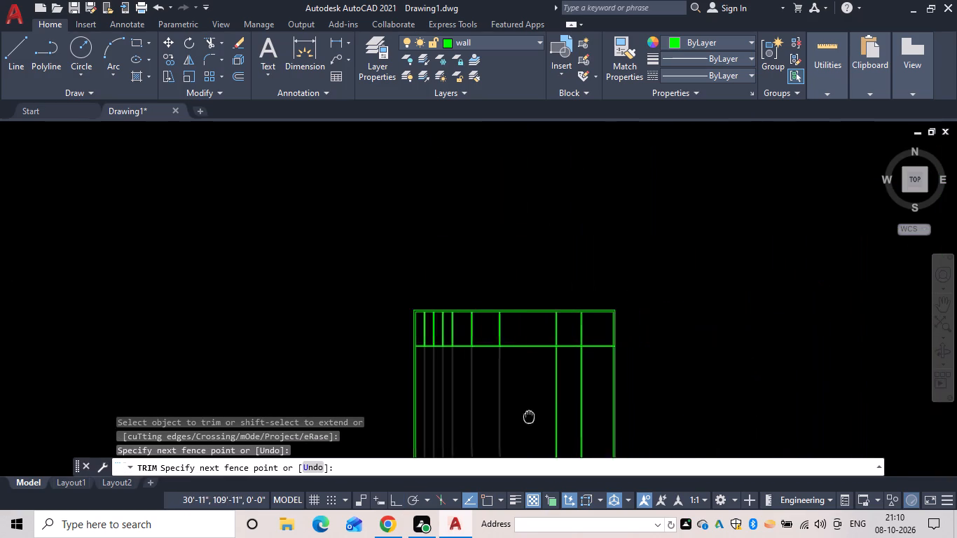
{"action": "middle_click_drag", "start_coordinate": [524, 417], "coordinate": [481, 423]}
{"action": "left_click_drag", "start_coordinate": [524, 417], "coordinate": [533, 408]}
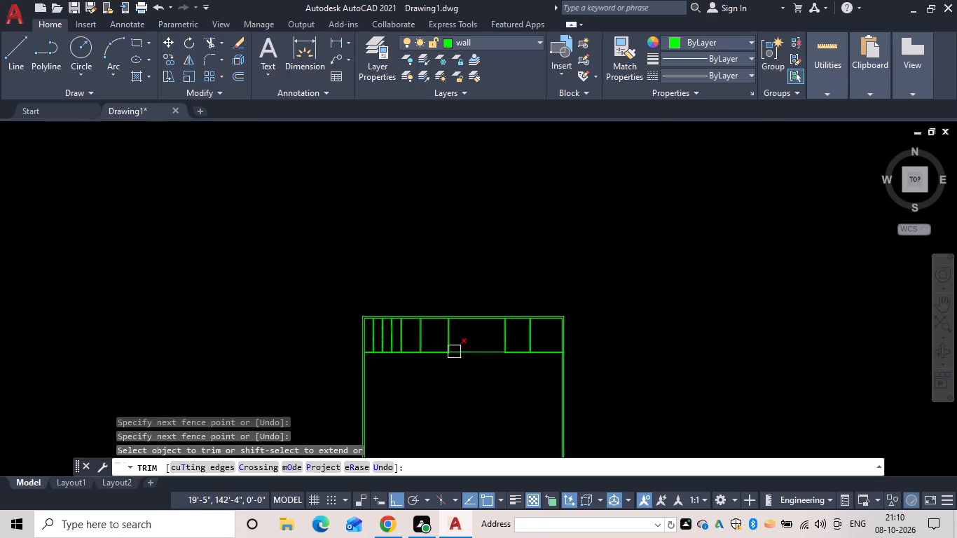
Trim the west wall's inner line between the two cross-wall lines to open the wall junction.
{"action": "scroll", "coordinate": [450, 386], "scroll_direction": "up", "scroll_amount": 4}
{"action": "middle_click_drag", "start_coordinate": [450, 386], "coordinate": [624, 457]}
{"action": "scroll", "coordinate": [624, 457], "scroll_direction": "down", "scroll_amount": 1}
{"action": "scroll", "coordinate": [74, 234], "scroll_direction": "up", "scroll_amount": 3}
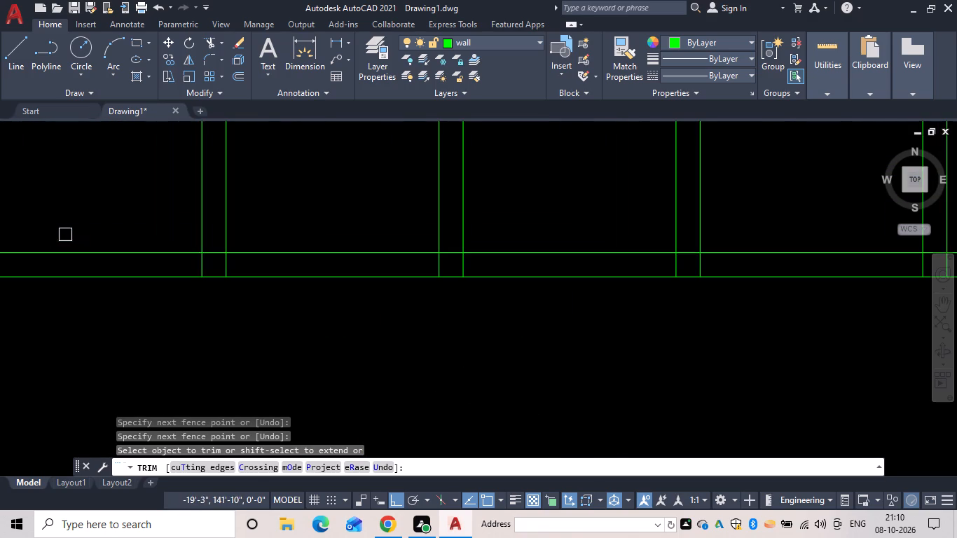
{"action": "middle_click_drag", "start_coordinate": [22, 263], "coordinate": [366, 223]}
{"action": "left_click", "coordinate": [329, 226]}
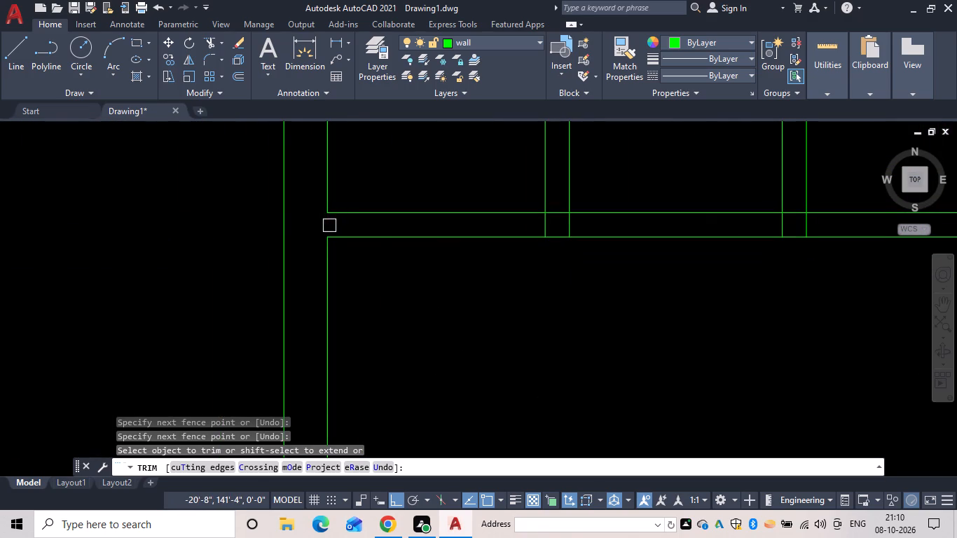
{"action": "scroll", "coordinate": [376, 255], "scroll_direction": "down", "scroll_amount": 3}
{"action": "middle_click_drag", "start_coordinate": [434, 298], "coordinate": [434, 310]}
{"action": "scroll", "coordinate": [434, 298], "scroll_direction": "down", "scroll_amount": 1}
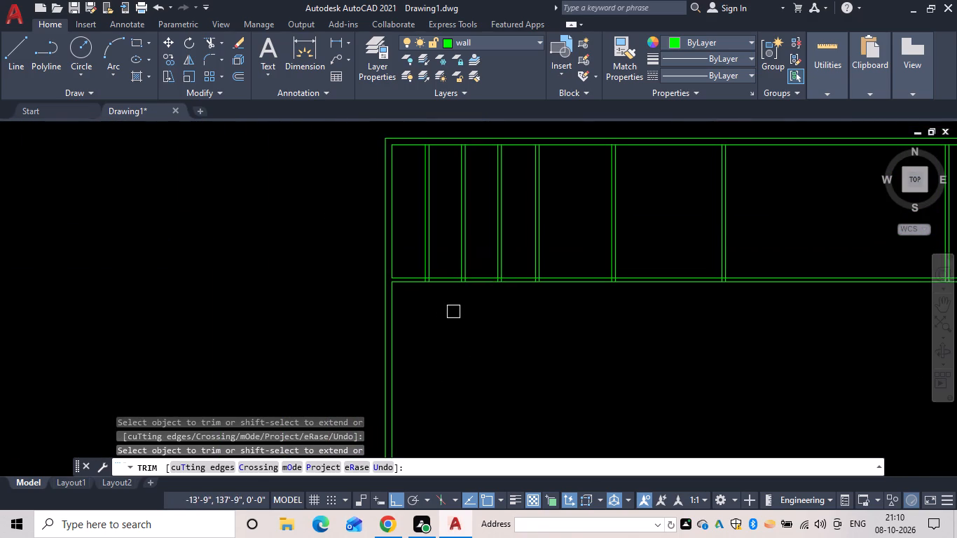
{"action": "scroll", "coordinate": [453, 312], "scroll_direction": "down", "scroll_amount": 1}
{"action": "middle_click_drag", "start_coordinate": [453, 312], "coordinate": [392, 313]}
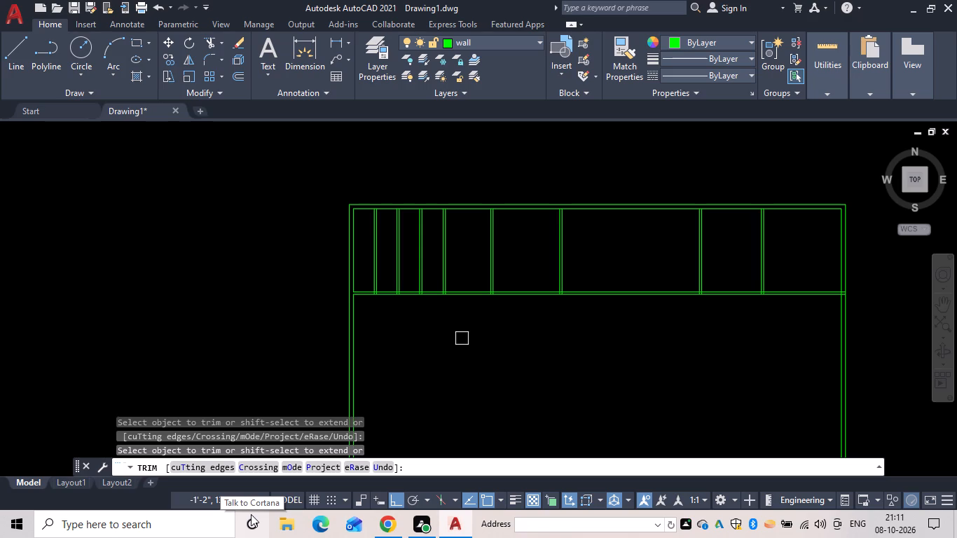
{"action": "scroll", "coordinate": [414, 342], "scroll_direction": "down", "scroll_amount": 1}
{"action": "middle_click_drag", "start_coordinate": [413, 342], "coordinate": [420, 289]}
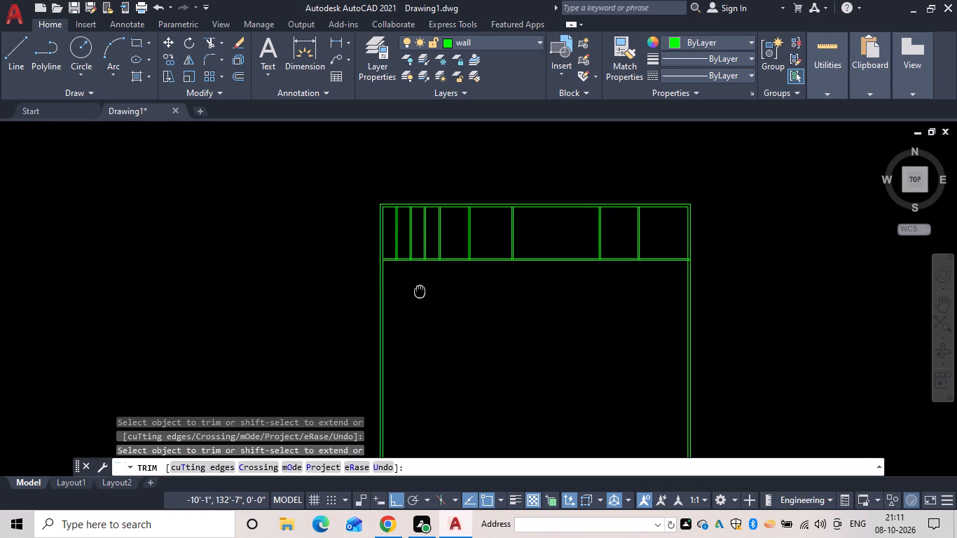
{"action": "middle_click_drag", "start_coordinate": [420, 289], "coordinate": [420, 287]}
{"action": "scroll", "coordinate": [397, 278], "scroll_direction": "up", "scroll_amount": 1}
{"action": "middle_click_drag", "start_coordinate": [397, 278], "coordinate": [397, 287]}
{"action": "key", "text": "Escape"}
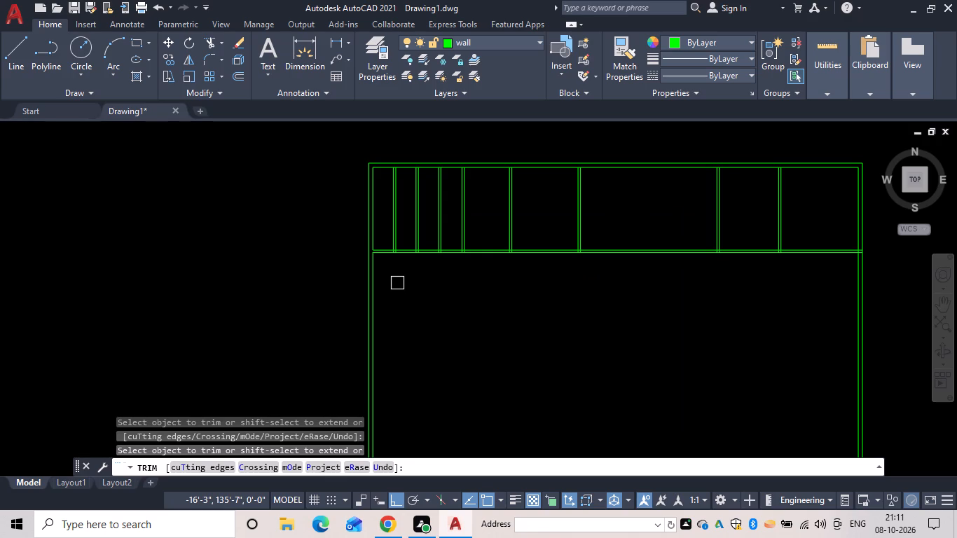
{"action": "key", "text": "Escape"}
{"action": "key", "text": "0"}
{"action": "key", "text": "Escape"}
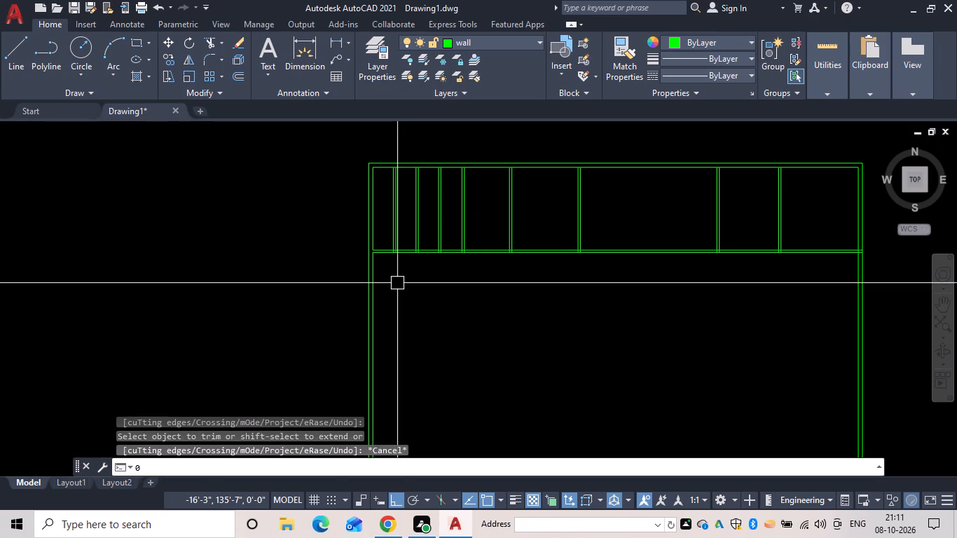
Offset the lower line of the cross wall below the top rooms 7' downward.
{"action": "type", "text": "of 7'"}
{"action": "key", "text": "space"}
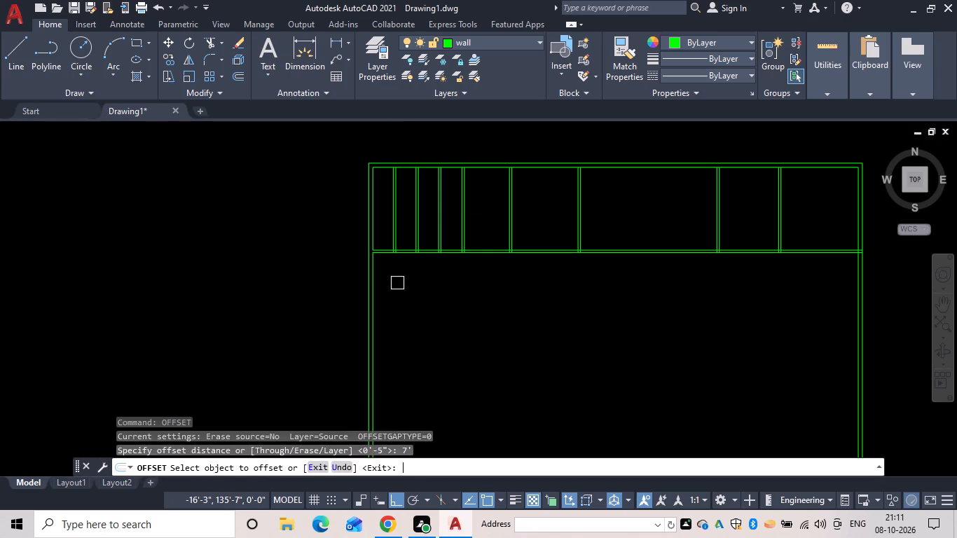
{"action": "left_click_drag", "start_coordinate": [382, 254], "coordinate": [385, 273]}
{"action": "left_click", "coordinate": [385, 323]}
{"action": "key", "text": "space"}
Offset the new horizontal line 5" downward to give the corridor's lower wall its thickness.
{"action": "key", "text": "space"}
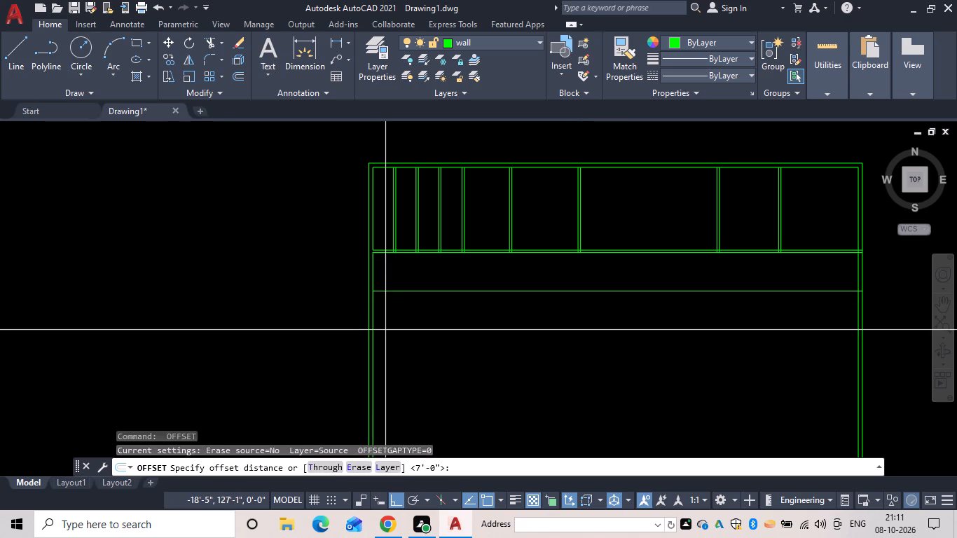
{"action": "type", "text": "5"}
{"action": "key", "text": "space"}
{"action": "left_click_drag", "start_coordinate": [411, 294], "coordinate": [415, 308]}
{"action": "left_click", "coordinate": [417, 328]}
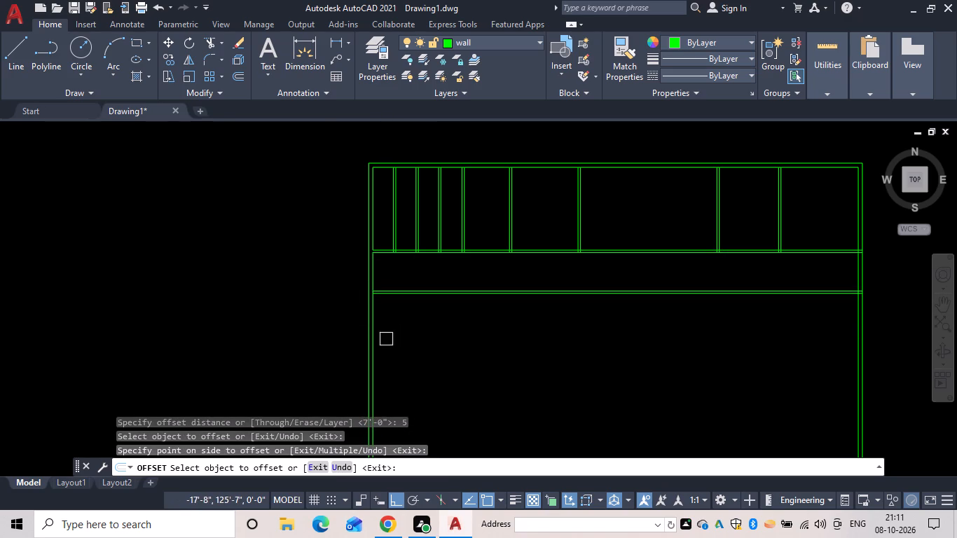
Trim the west wall's inner line between the two lines of the corridor's lower wall to open the junction.
{"action": "scroll", "coordinate": [378, 340], "scroll_direction": "up", "scroll_amount": 3}
{"action": "middle_click_drag", "start_coordinate": [578, 374], "coordinate": [523, 469]}
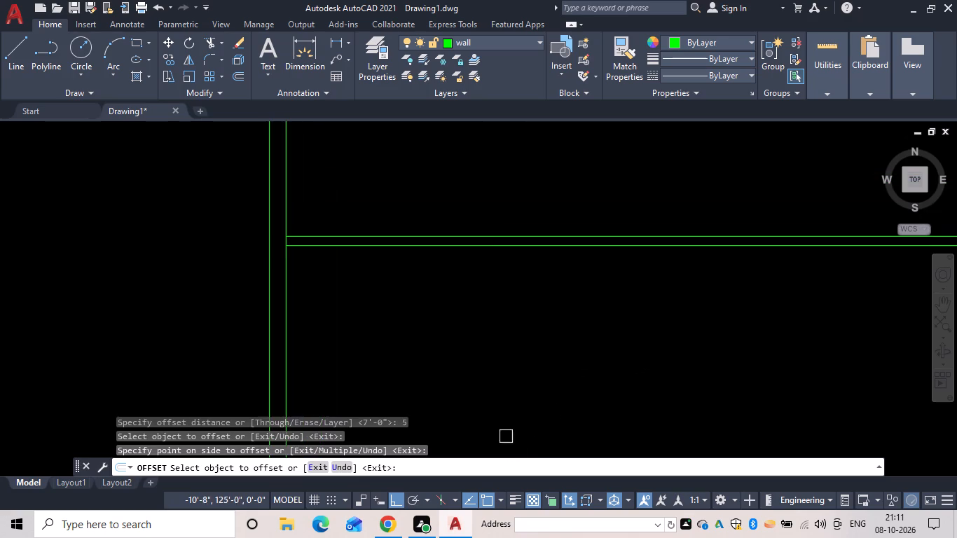
{"action": "key", "text": "Escape"}
{"action": "key", "text": "t"}
{"action": "key", "text": "r"}
{"action": "key", "text": "space"}
{"action": "scroll", "coordinate": [289, 231], "scroll_direction": "up", "scroll_amount": 3}
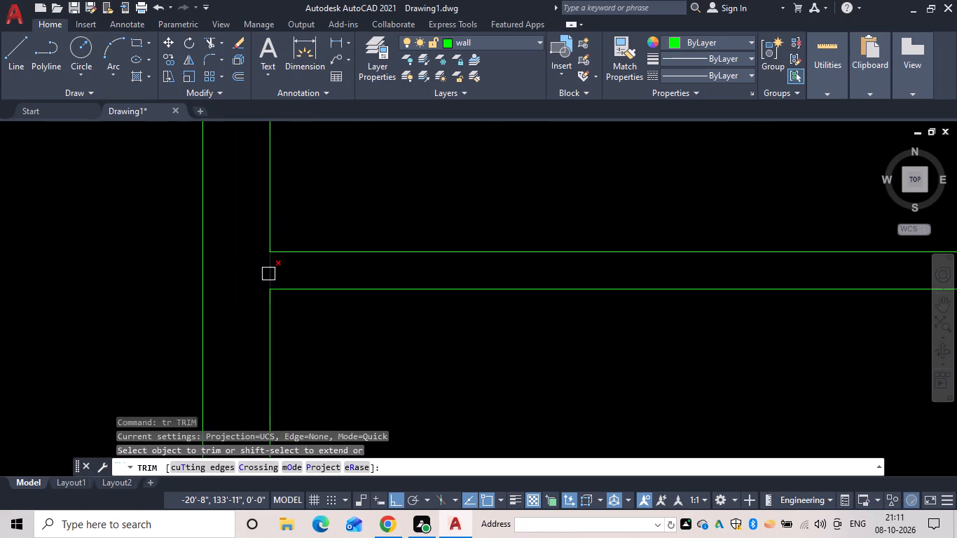
{"action": "left_click", "coordinate": [268, 274]}
{"action": "scroll", "coordinate": [304, 284], "scroll_direction": "down", "scroll_amount": 4}
{"action": "key", "text": "Escape"}
Offset the west wall's inner line below the corridor 17' to the east.
{"action": "type", "text": "of"}
{"action": "key", "text": "space"}
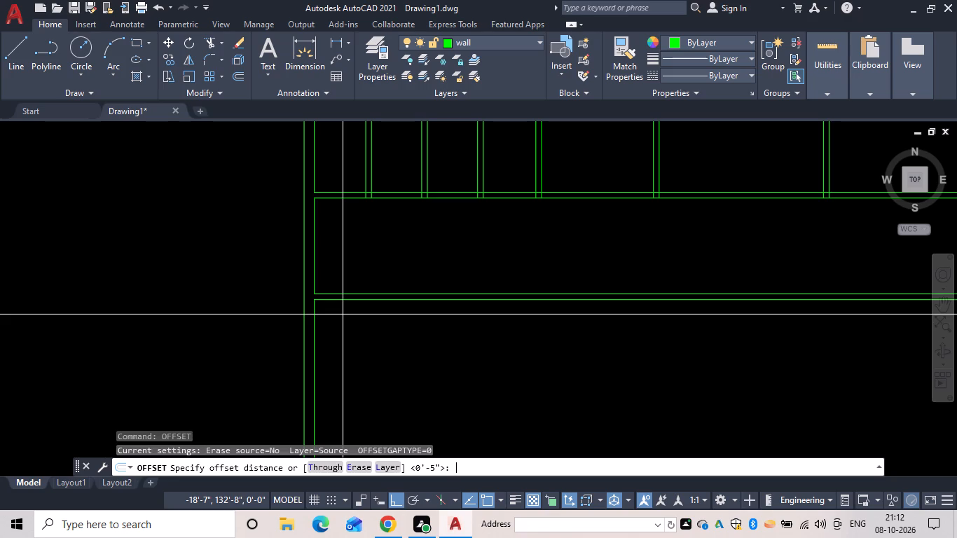
{"action": "key", "text": "1"}
{"action": "type", "text": "7'"}
{"action": "key", "text": "space"}
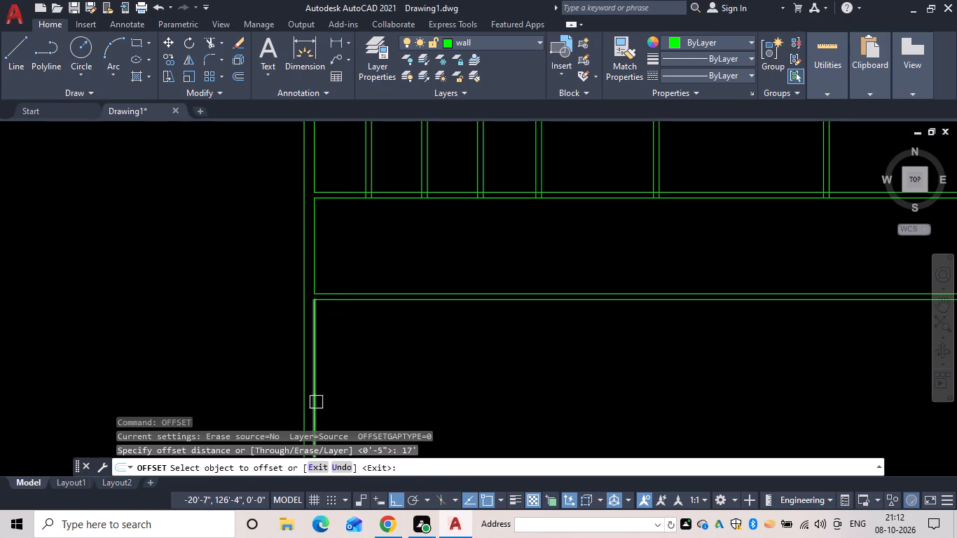
{"action": "left_click_drag", "start_coordinate": [317, 366], "coordinate": [345, 378]}
{"action": "left_click_drag", "start_coordinate": [448, 394], "coordinate": [464, 394]}
{"action": "scroll", "coordinate": [504, 394], "scroll_direction": "down", "scroll_amount": 2}
{"action": "middle_click_drag", "start_coordinate": [504, 394], "coordinate": [435, 333]}
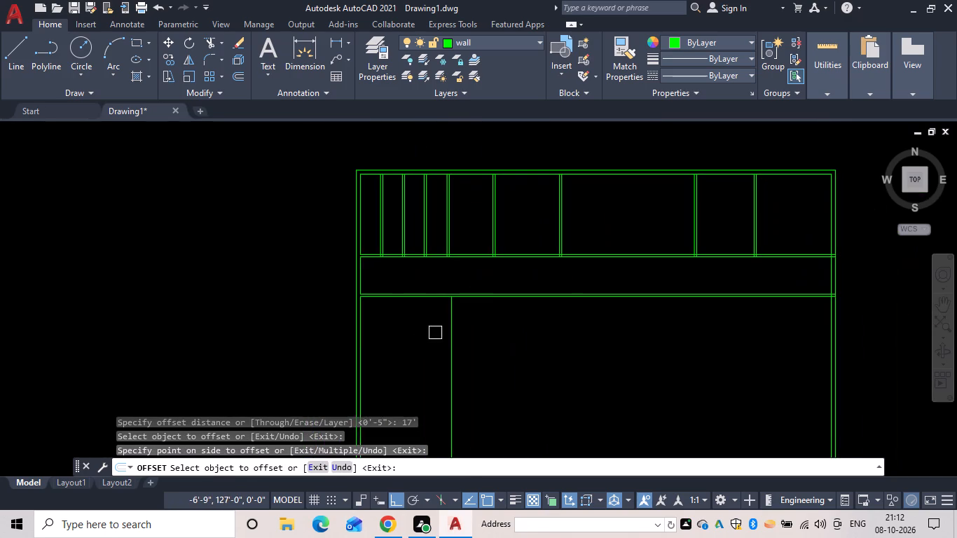
{"action": "key", "text": "space"}
Offset the new vertical line 5" to the east to form the west wing's inner wall.
{"action": "key", "text": "space"}
{"action": "key", "text": "5"}
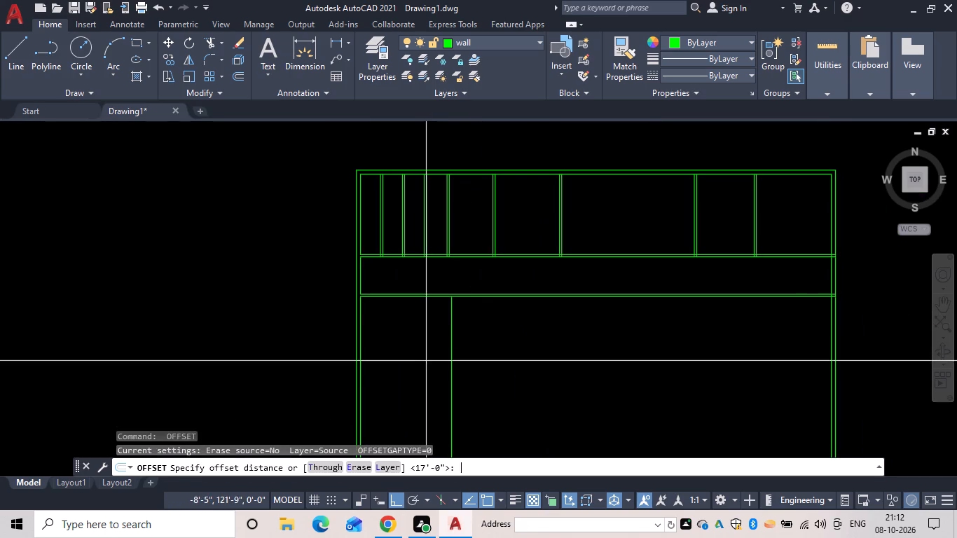
{"action": "key", "text": "space"}
{"action": "left_click_drag", "start_coordinate": [453, 339], "coordinate": [474, 339]}
{"action": "left_click", "coordinate": [514, 338]}
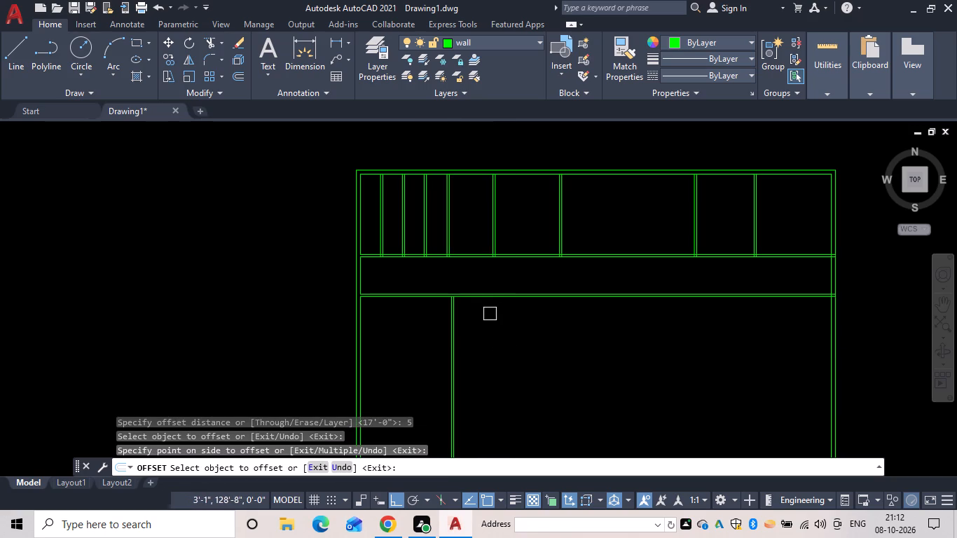
{"action": "key", "text": "Escape"}
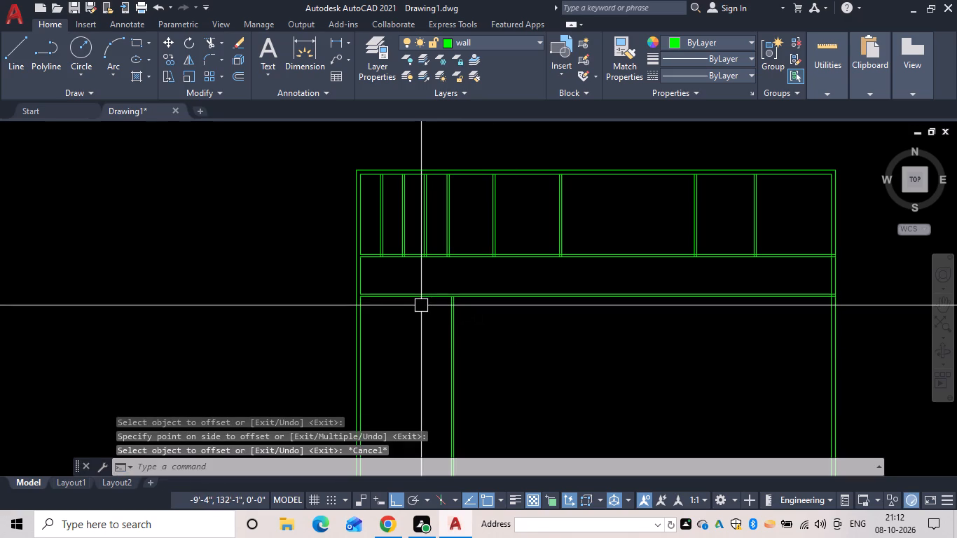
Offset the lower line of the corridor's lower wall 12' downward for the west wing's first room.
{"action": "type", "text": "of 12'"}
{"action": "key", "text": "space"}
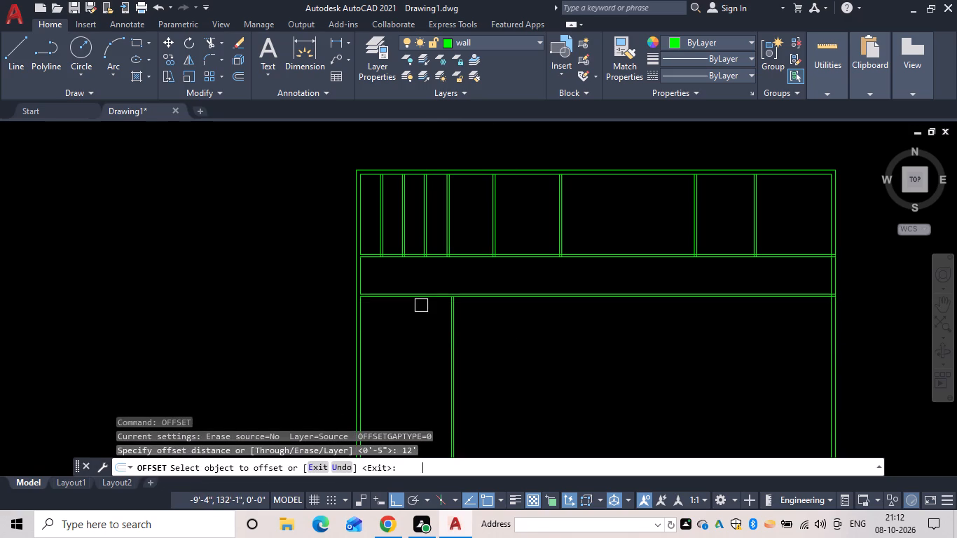
{"action": "left_click_drag", "start_coordinate": [426, 298], "coordinate": [427, 310]}
{"action": "scroll", "coordinate": [352, 362], "scroll_direction": "up", "scroll_amount": 3}
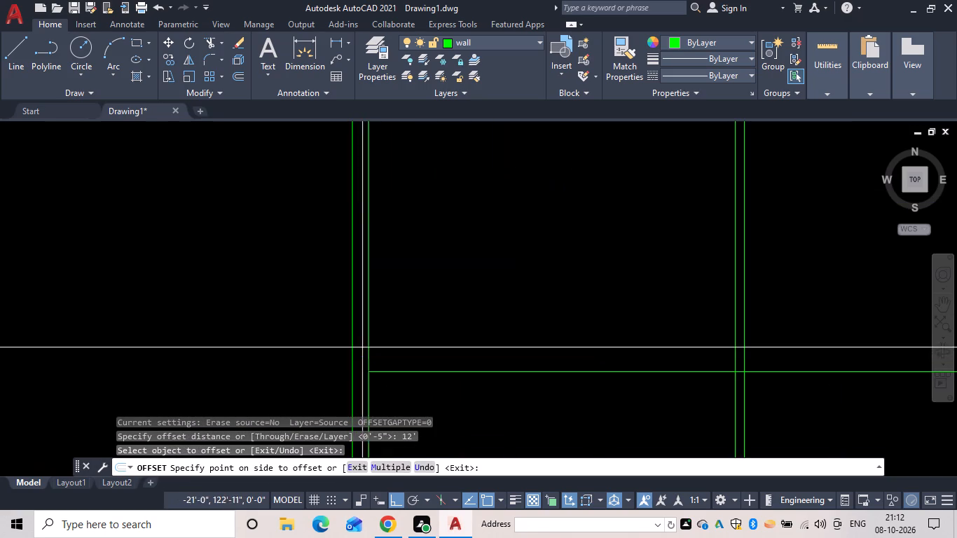
{"action": "scroll", "coordinate": [406, 315], "scroll_direction": "down", "scroll_amount": 1}
{"action": "middle_click_drag", "start_coordinate": [402, 328], "coordinate": [301, 537]}
{"action": "middle_click_drag", "start_coordinate": [331, 381], "coordinate": [364, 179]}
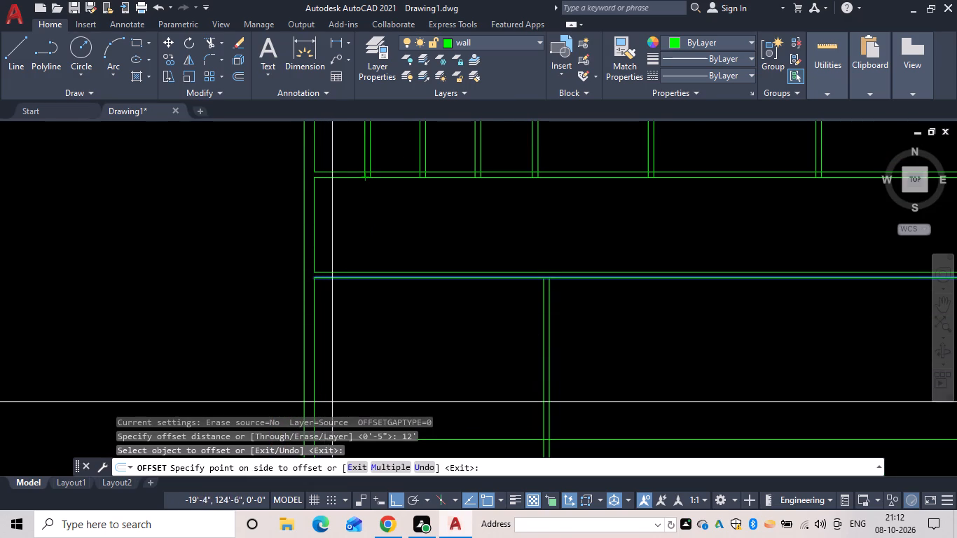
{"action": "left_click", "coordinate": [343, 395]}
{"action": "middle_click_drag", "start_coordinate": [343, 395], "coordinate": [342, 280]}
{"action": "key", "text": "space"}
Offset the first room's bottom line 5" downward to form the partition wall.
{"action": "key", "text": "space"}
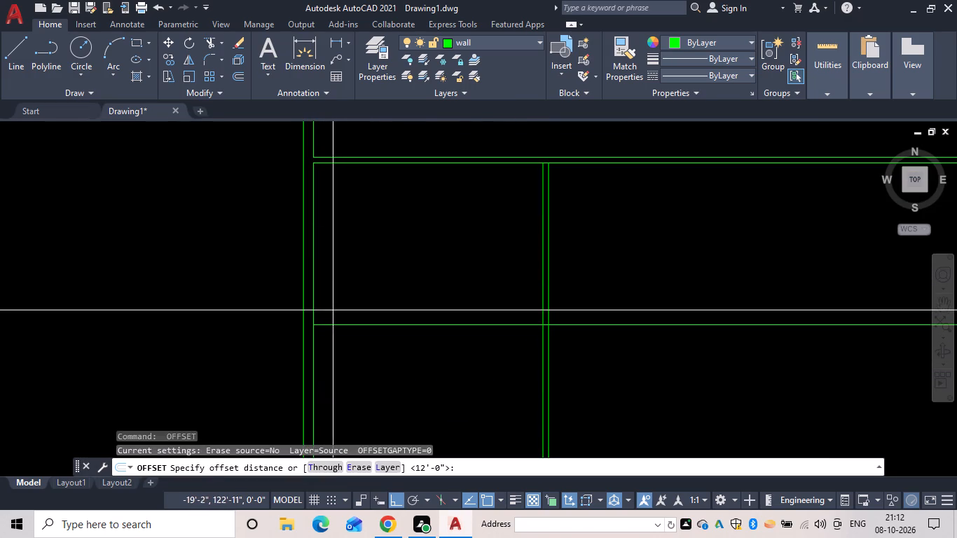
{"action": "key", "text": "5"}
{"action": "key", "text": "space"}
{"action": "left_click", "coordinate": [349, 329]}
{"action": "left_click", "coordinate": [352, 364]}
{"action": "key", "text": "space"}
Offset the lower line of the first room's bottom partition 24'9" downward for the second west wing room.
{"action": "key", "text": "space"}
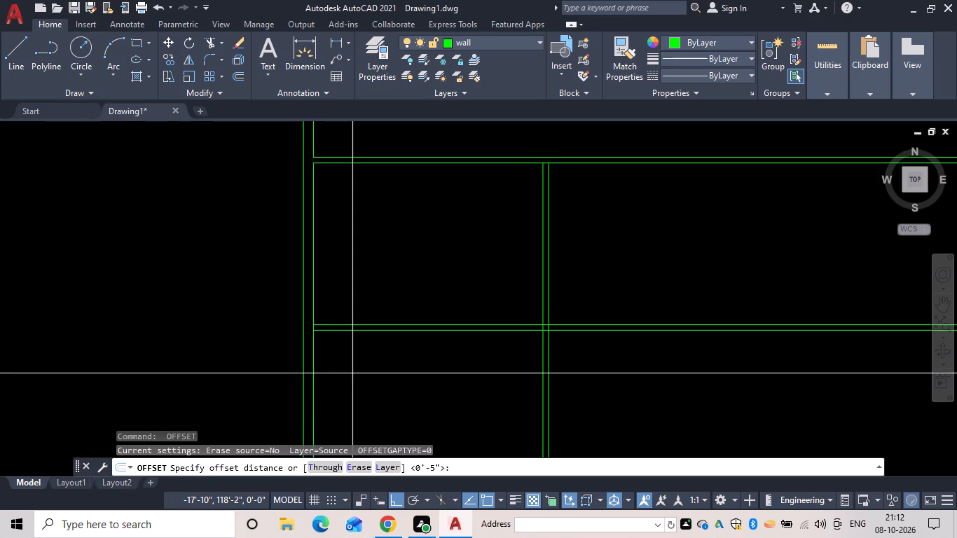
{"action": "type", "text": "24'"}
{"action": "type", "text": "9\""}
{"action": "key", "text": "space"}
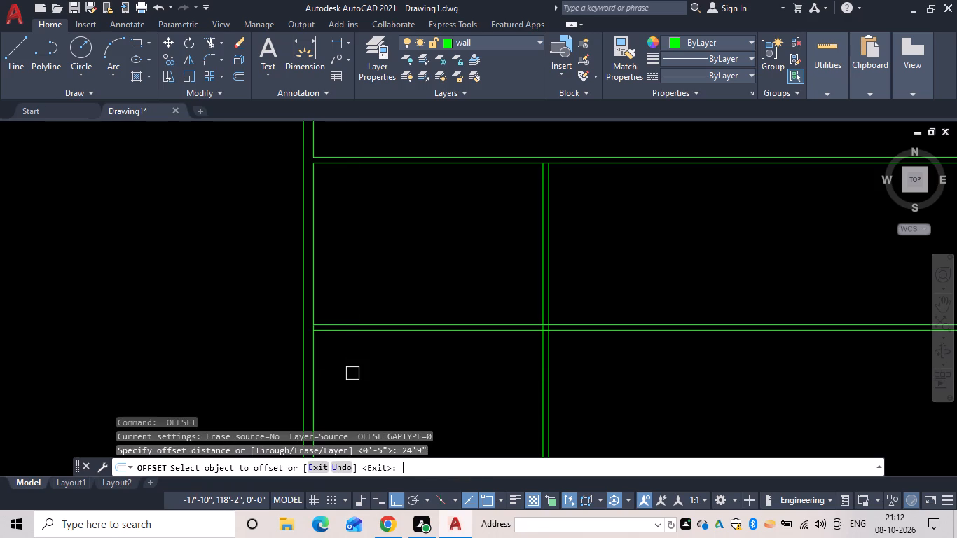
{"action": "scroll", "coordinate": [355, 372], "scroll_direction": "down", "scroll_amount": 2}
{"action": "middle_click_drag", "start_coordinate": [357, 371], "coordinate": [349, 252]}
{"action": "scroll", "coordinate": [359, 224], "scroll_direction": "up", "scroll_amount": 1}
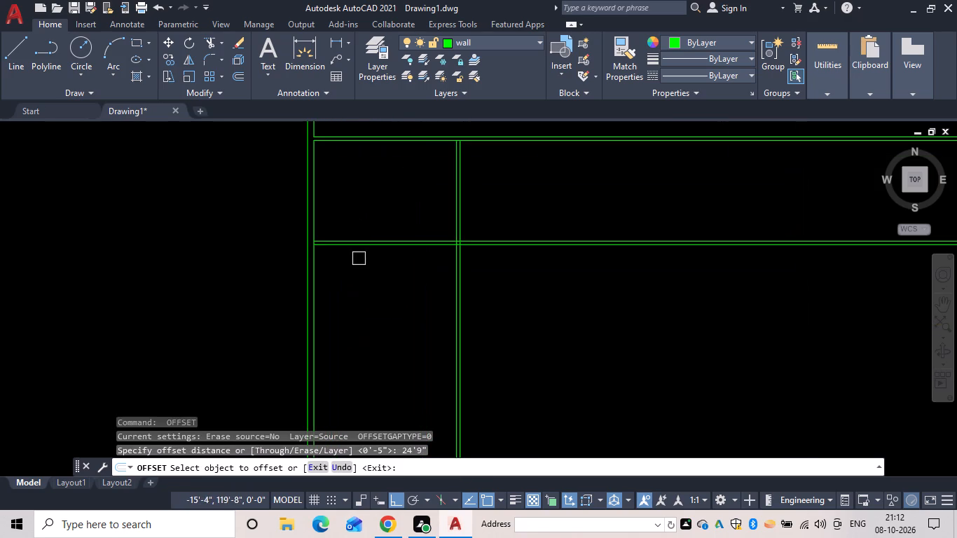
{"action": "left_click_drag", "start_coordinate": [361, 248], "coordinate": [364, 268]}
{"action": "left_click", "coordinate": [370, 372]}
{"action": "middle_click_drag", "start_coordinate": [373, 375], "coordinate": [373, 230]}
{"action": "key", "text": "space"}
Offset the second room's bottom line 5" downward to form its partition wall.
{"action": "key", "text": "space"}
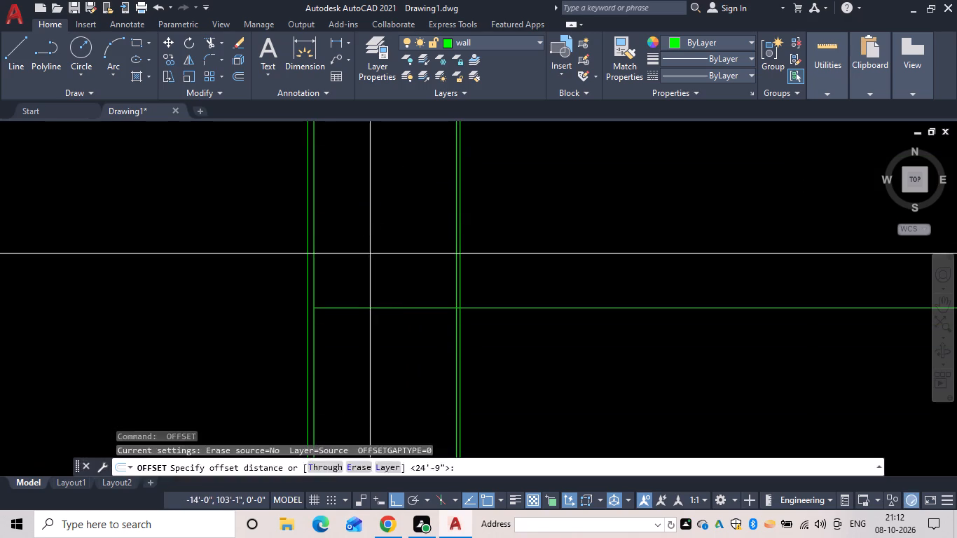
{"action": "key", "text": "5"}
{"action": "key", "text": "space"}
{"action": "left_click", "coordinate": [384, 303]}
{"action": "left_click_drag", "start_coordinate": [383, 388], "coordinate": [383, 398]}
{"action": "key", "text": "space"}
Offset the lower line of the second room's bottom partition 24'9" downward for the third west wing room.
{"action": "key", "text": "space"}
{"action": "middle_click_drag", "start_coordinate": [383, 399], "coordinate": [352, 285]}
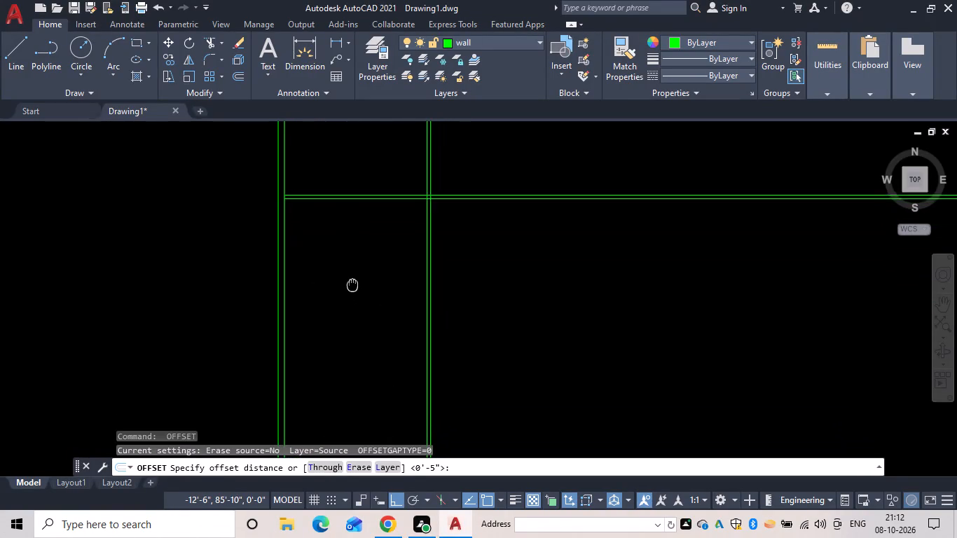
{"action": "middle_click_drag", "start_coordinate": [352, 285], "coordinate": [349, 248]}
{"action": "scroll", "coordinate": [346, 249], "scroll_direction": "down", "scroll_amount": 2}
{"action": "middle_click_drag", "start_coordinate": [345, 250], "coordinate": [360, 316]}
{"action": "scroll", "coordinate": [358, 319], "scroll_direction": "up", "scroll_amount": 1}
{"action": "middle_click_drag", "start_coordinate": [358, 319], "coordinate": [340, 347]}
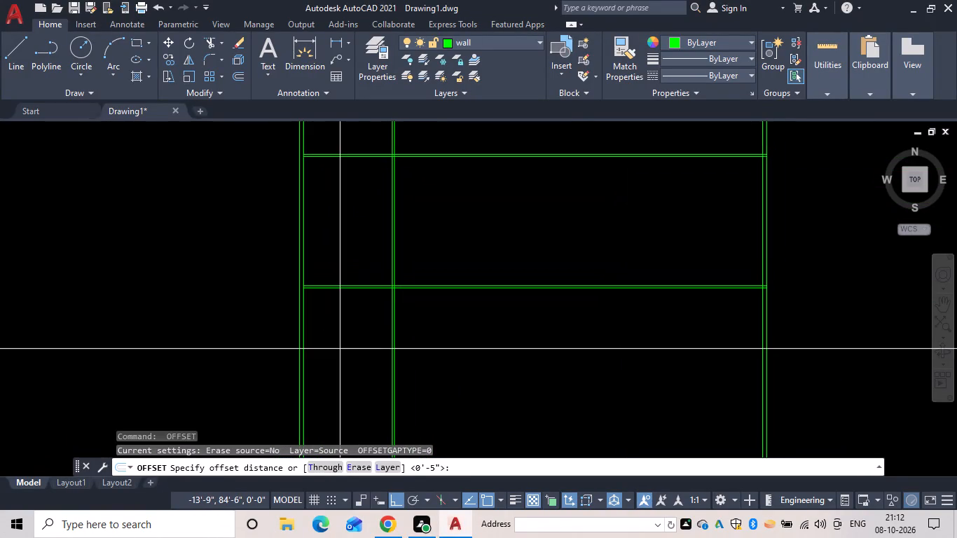
{"action": "key", "text": "2"}
{"action": "type", "text": "4'"}
{"action": "type", "text": "9\""}
{"action": "key", "text": "space"}
{"action": "scroll", "coordinate": [329, 314], "scroll_direction": "up", "scroll_amount": 2}
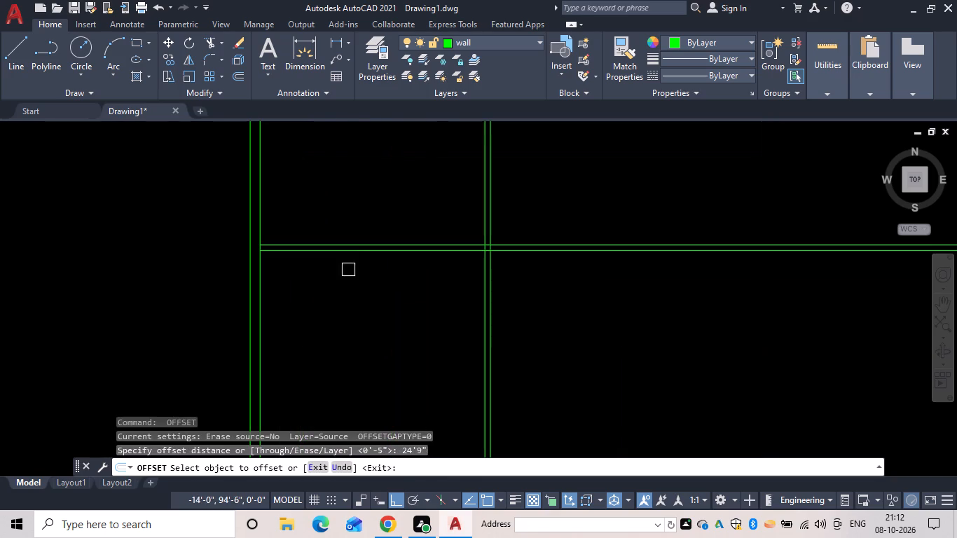
{"action": "left_click_drag", "start_coordinate": [354, 254], "coordinate": [357, 263]}
{"action": "left_click", "coordinate": [370, 357]}
{"action": "scroll", "coordinate": [373, 365], "scroll_direction": "down", "scroll_amount": 1}
{"action": "middle_click_drag", "start_coordinate": [373, 365], "coordinate": [383, 166]}
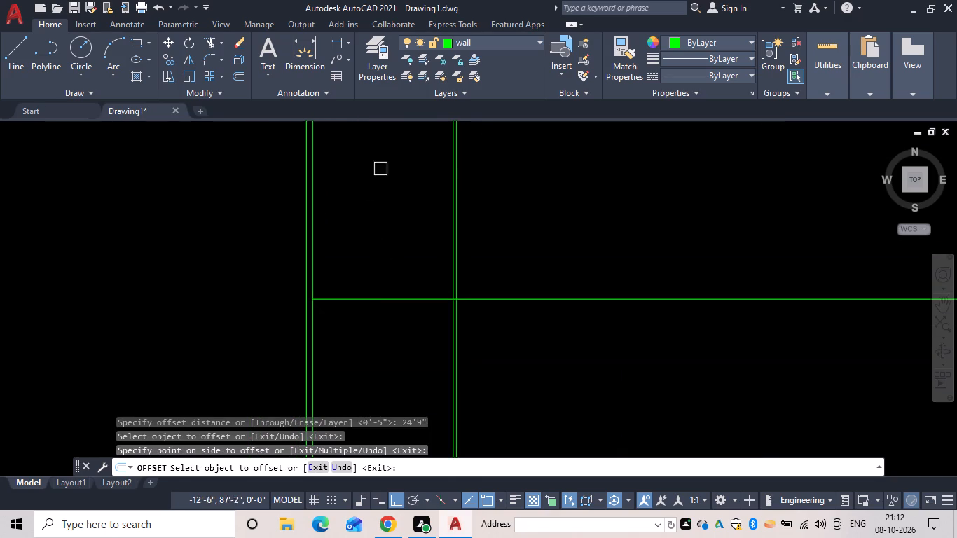
{"action": "key", "text": "space"}
Offset the third room's bottom line 5" downward to form its partition wall.
{"action": "key", "text": "space"}
{"action": "type", "text": "5"}
{"action": "key", "text": "space"}
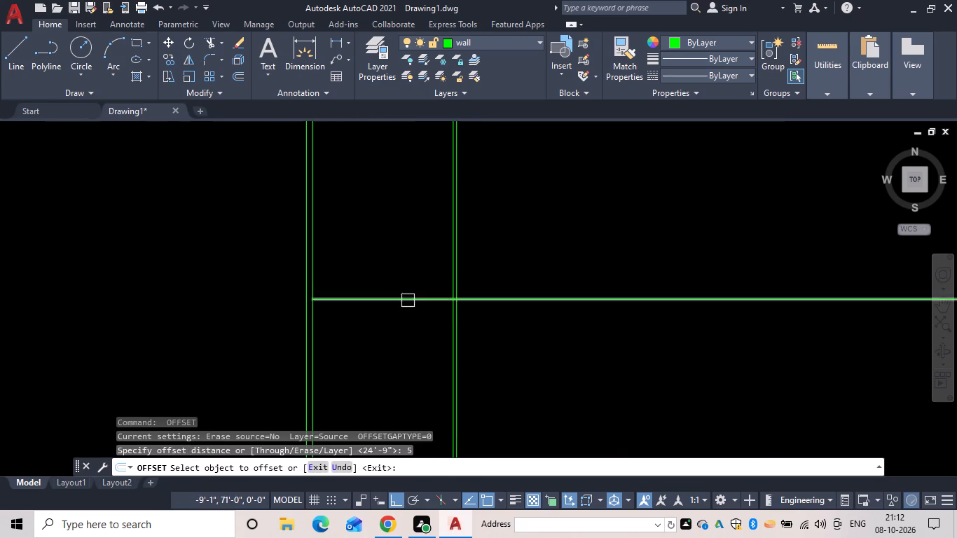
{"action": "left_click_drag", "start_coordinate": [408, 301], "coordinate": [413, 311]}
{"action": "left_click", "coordinate": [413, 361]}
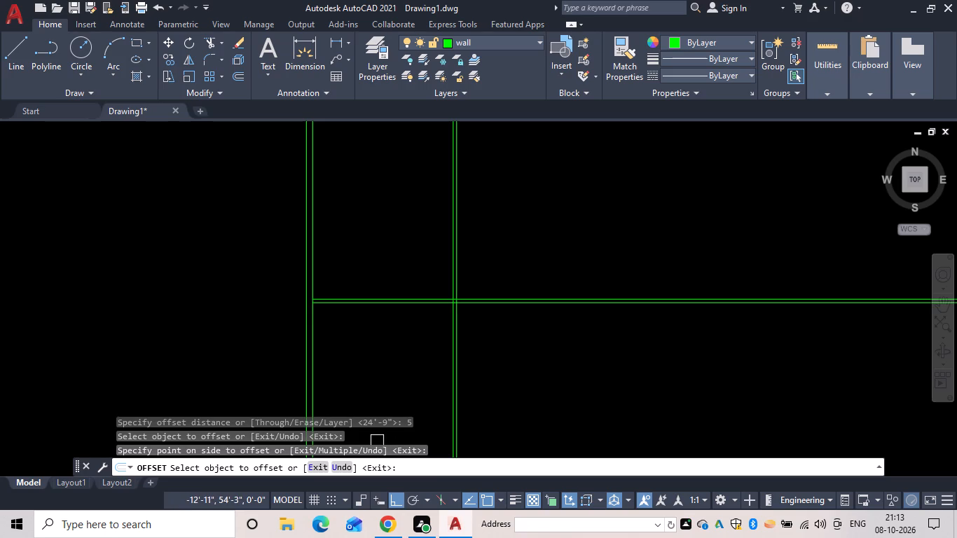
{"action": "key", "text": "space"}
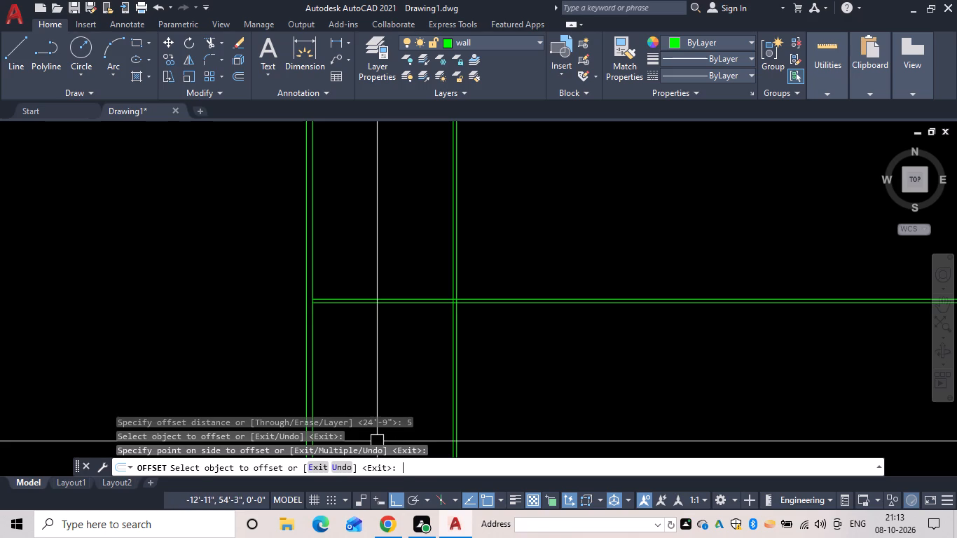
Offset the lower line of the third room's bottom partition 8' downward for the next west wing space.
{"action": "key", "text": "space"}
{"action": "type", "text": "8'"}
{"action": "key", "text": "space"}
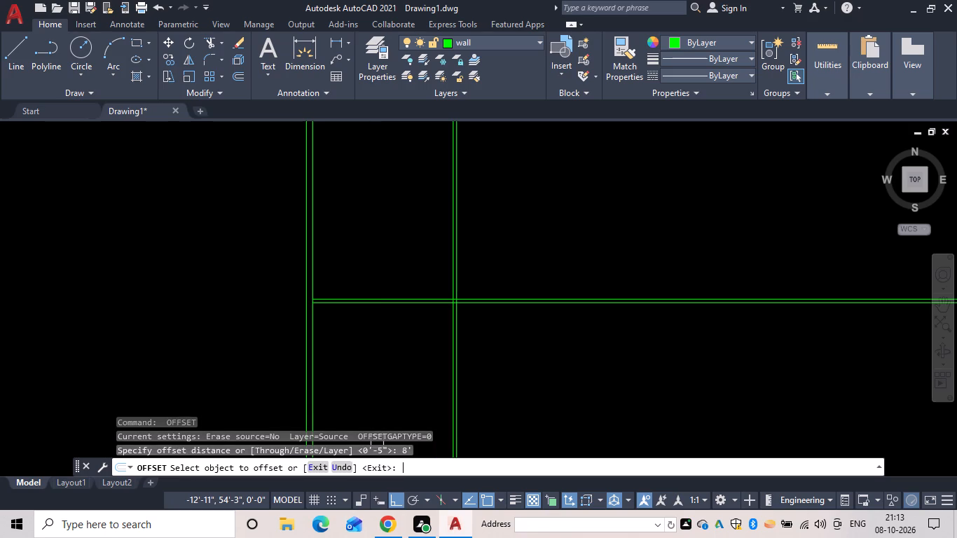
{"action": "left_click", "coordinate": [380, 310]}
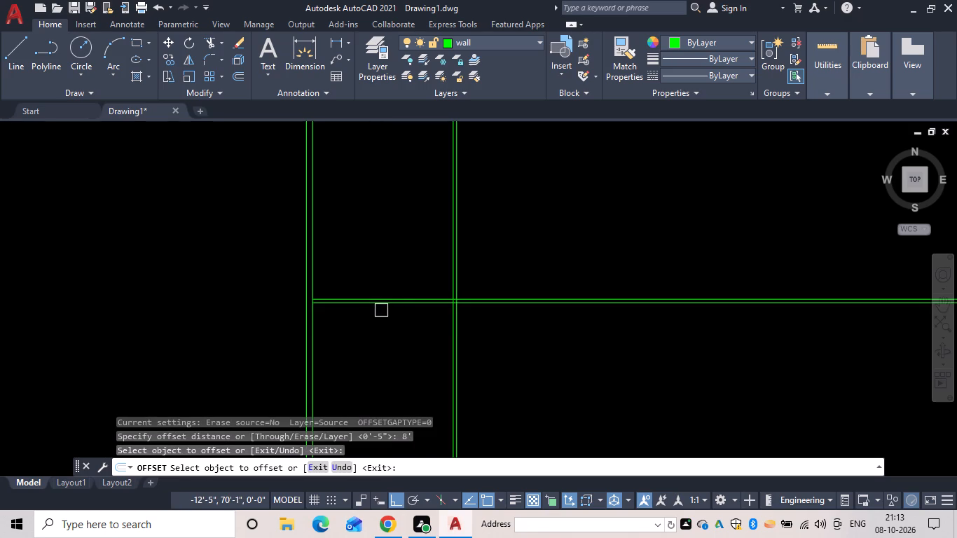
{"action": "left_click_drag", "start_coordinate": [383, 307], "coordinate": [385, 314]}
{"action": "left_click", "coordinate": [386, 356]}
{"action": "key", "text": "space"}
Offset the 8' space's bottom line 5" downward to form its partition wall.
{"action": "key", "text": "space"}
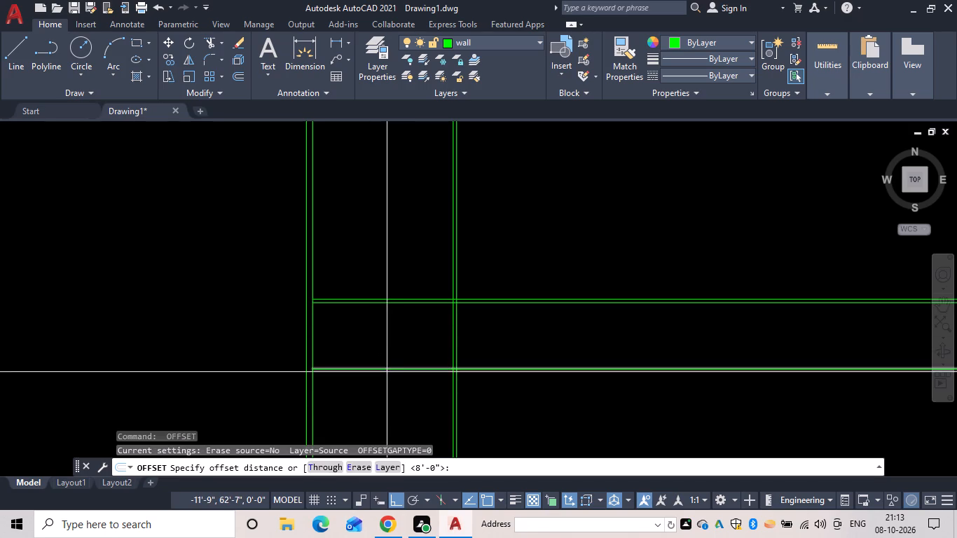
{"action": "type", "text": "5"}
{"action": "key", "text": "space"}
{"action": "left_click_drag", "start_coordinate": [391, 373], "coordinate": [393, 380]}
{"action": "left_click", "coordinate": [394, 396]}
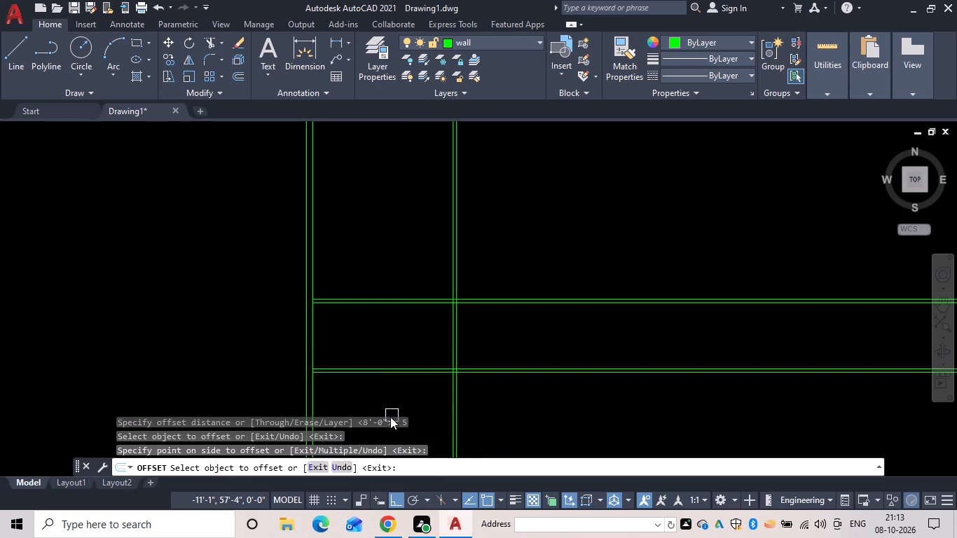
Offset the lower line of the 8' space's bottom partition 18' downward for the bottom wing.
{"action": "middle_click_drag", "start_coordinate": [434, 365], "coordinate": [420, 233]}
{"action": "scroll", "coordinate": [420, 228], "scroll_direction": "down", "scroll_amount": 1}
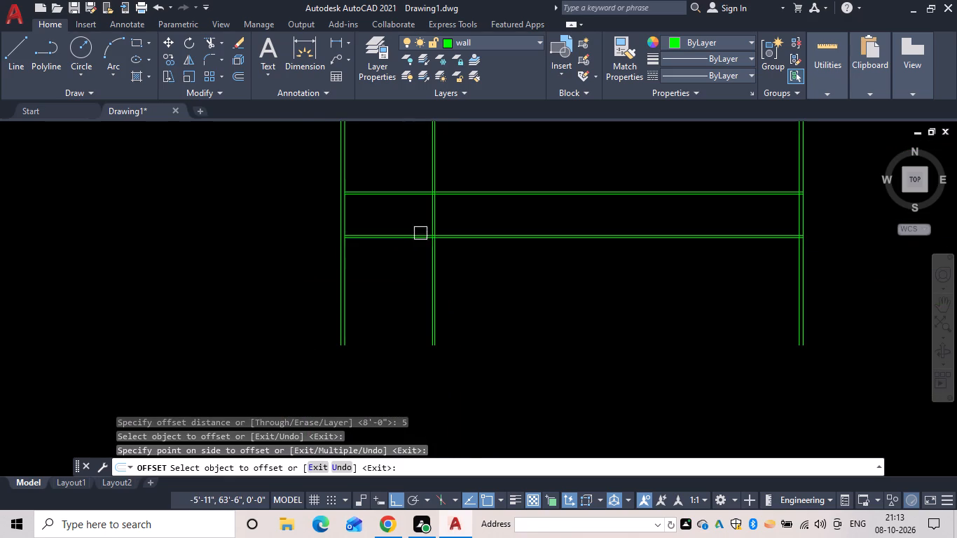
{"action": "middle_click_drag", "start_coordinate": [420, 233], "coordinate": [420, 233]}
{"action": "scroll", "coordinate": [404, 265], "scroll_direction": "up", "scroll_amount": 1}
{"action": "middle_click_drag", "start_coordinate": [404, 265], "coordinate": [411, 298]}
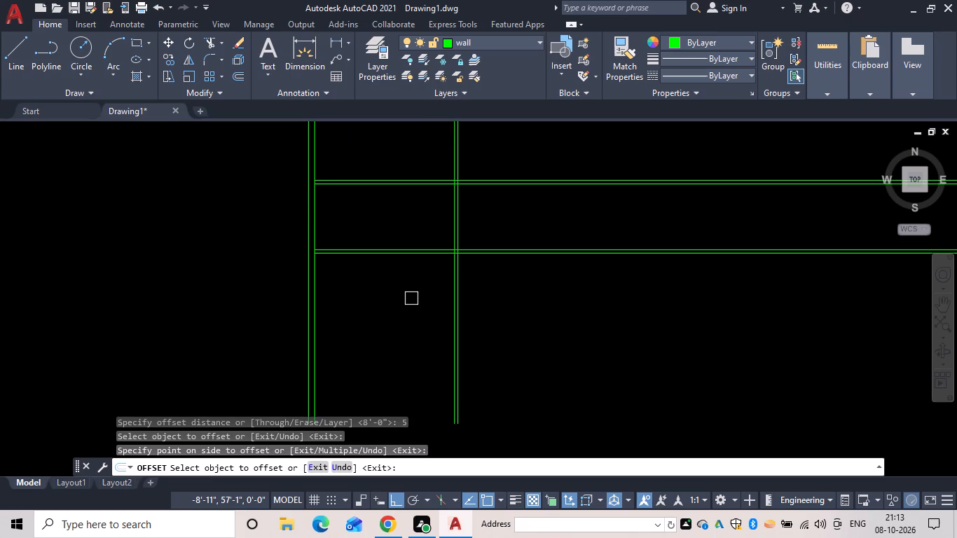
{"action": "key", "text": "space"}
{"action": "key", "text": "space"}
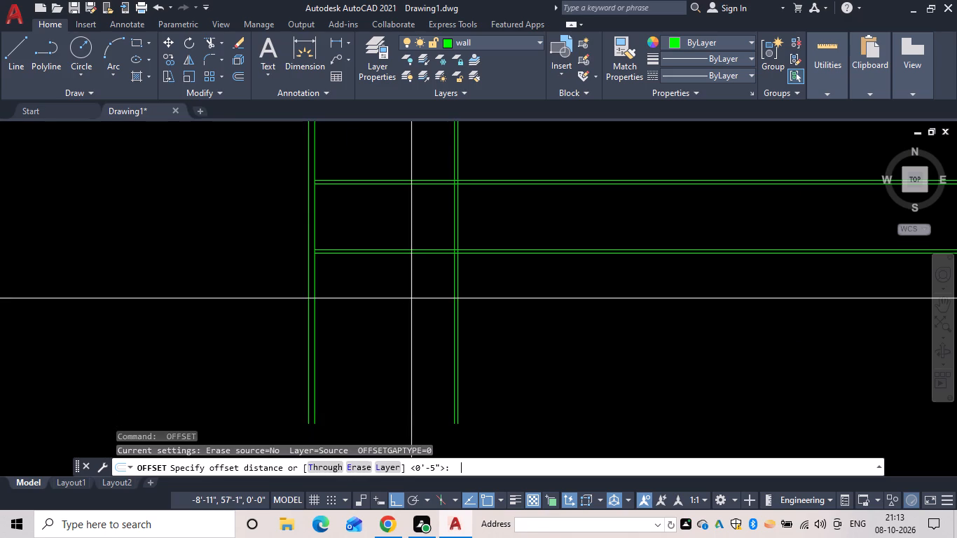
{"action": "type", "text": "18'"}
{"action": "key", "text": "space"}
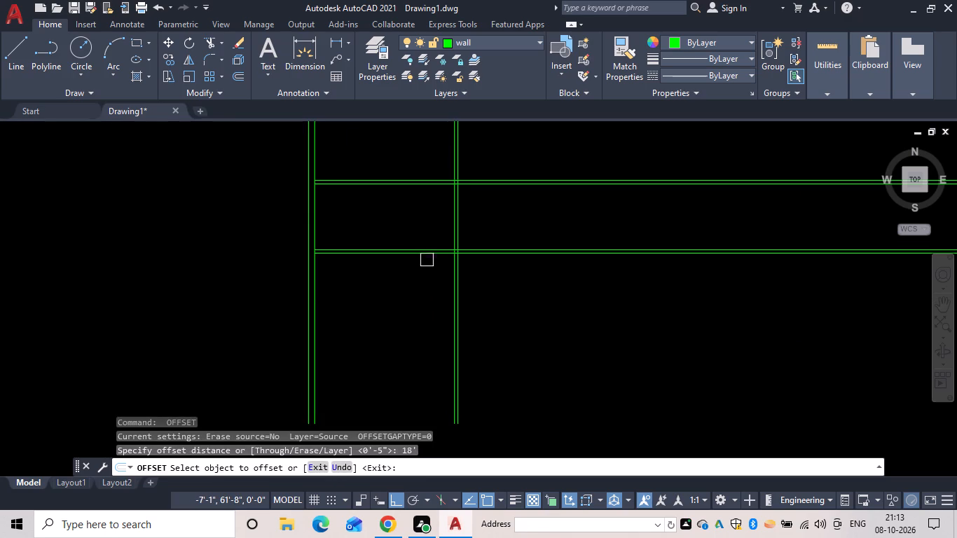
{"action": "left_click", "coordinate": [426, 256]}
{"action": "left_click", "coordinate": [407, 349]}
{"action": "key", "text": "space"}
Offset the bottom wing's lower line 9" downward to form the outer bottom wall.
{"action": "key", "text": "space"}
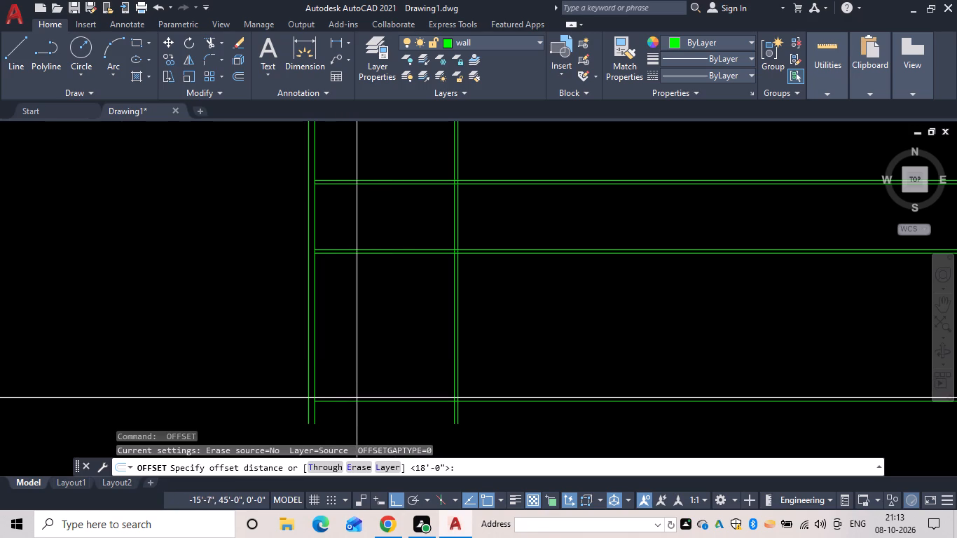
{"action": "type", "text": "9"}
{"action": "key", "text": "space"}
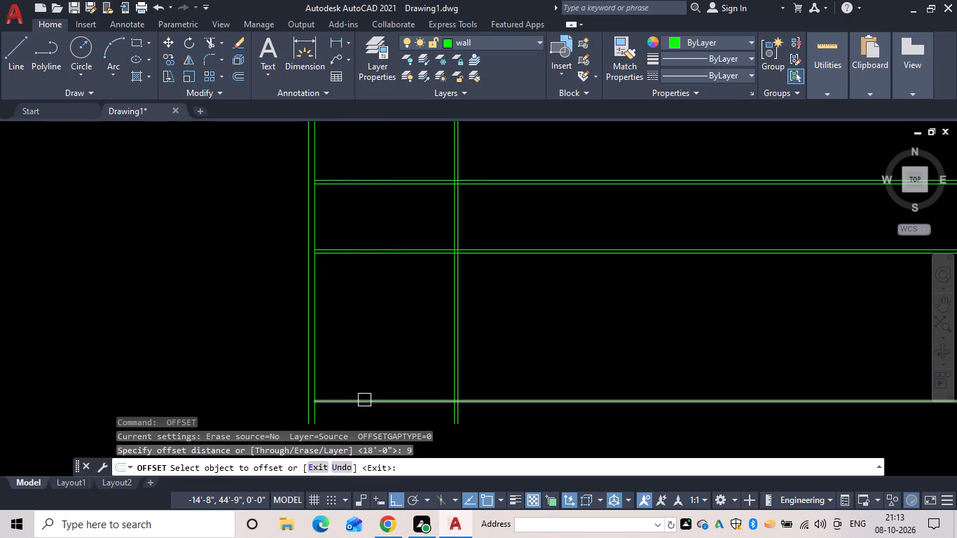
{"action": "left_click", "coordinate": [364, 400]}
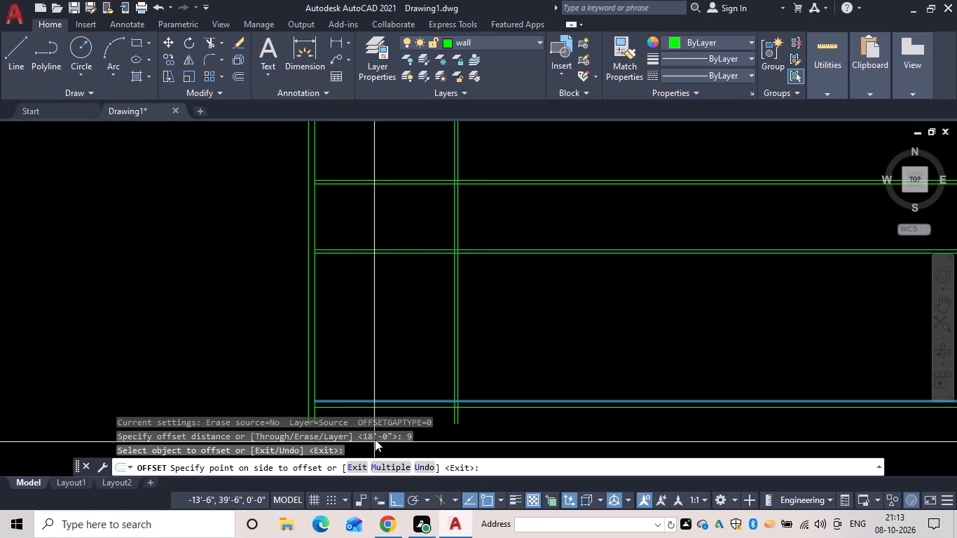
{"action": "middle_click_drag", "start_coordinate": [460, 424], "coordinate": [467, 329]}
{"action": "left_click", "coordinate": [449, 376]}
{"action": "key", "text": "Escape"}
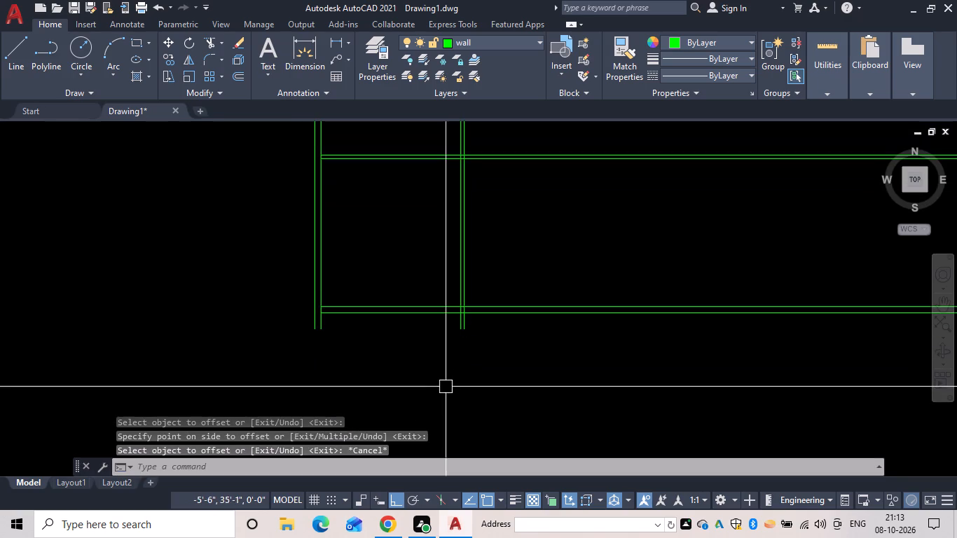
Fillet the outer and inner lines of the west and bottom walls into closed corners at zero radius.
{"action": "type", "text": "f"}
{"action": "key", "text": "space"}
{"action": "scroll", "coordinate": [363, 341], "scroll_direction": "up", "scroll_amount": 1}
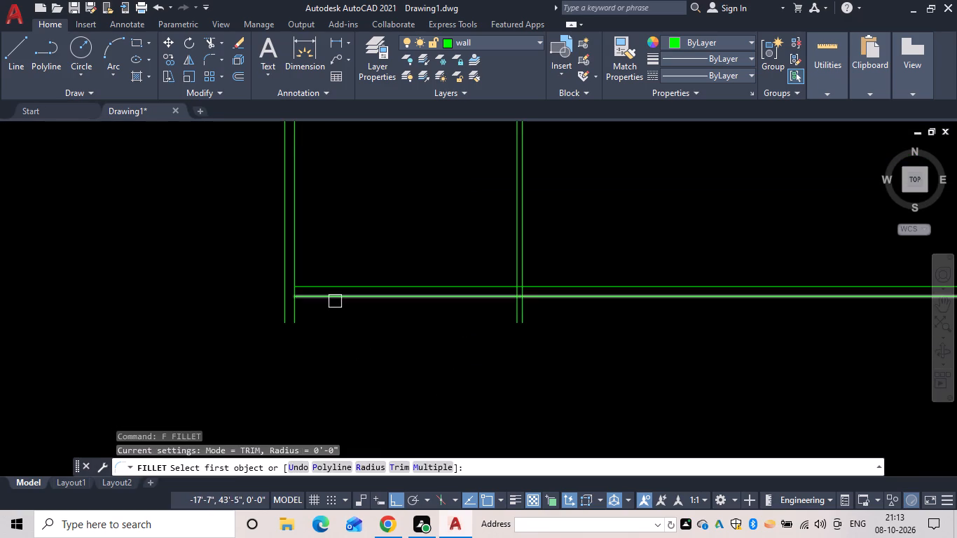
{"action": "left_click", "coordinate": [335, 301]}
{"action": "left_click", "coordinate": [285, 264]}
{"action": "key", "text": "space"}
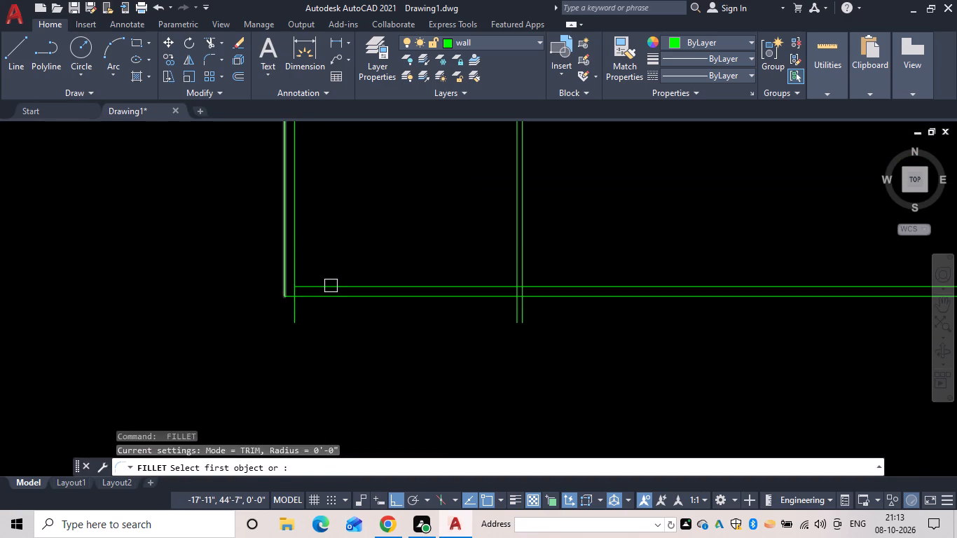
{"action": "left_click", "coordinate": [331, 286]}
{"action": "left_click", "coordinate": [294, 269]}
{"action": "scroll", "coordinate": [375, 359], "scroll_direction": "down", "scroll_amount": 1}
{"action": "middle_click_drag", "start_coordinate": [375, 359], "coordinate": [333, 360]}
{"action": "key", "text": "Escape"}
Trim the west wing's vertical corridor wall lines below the outer bottom wall, across the bottom wing and across the 8' space.
{"action": "key", "text": "t"}
{"action": "type", "text": "r"}
{"action": "key", "text": "space"}
{"action": "left_click_drag", "start_coordinate": [359, 354], "coordinate": [439, 333]}
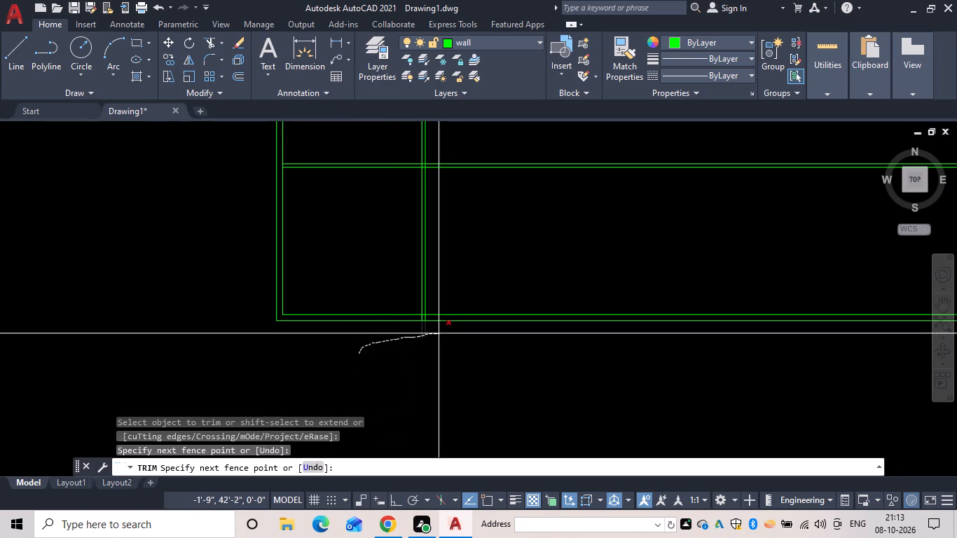
{"action": "left_click_drag", "start_coordinate": [439, 333], "coordinate": [440, 333]}
{"action": "left_click_drag", "start_coordinate": [454, 257], "coordinate": [392, 257]}
{"action": "scroll", "coordinate": [390, 258], "scroll_direction": "down", "scroll_amount": 1}
{"action": "middle_click_drag", "start_coordinate": [387, 263], "coordinate": [371, 323]}
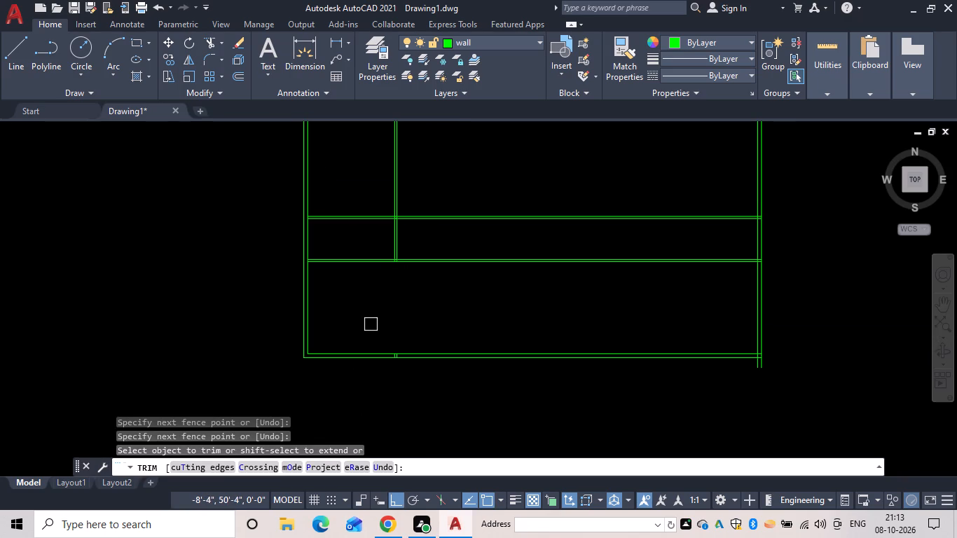
{"action": "scroll", "coordinate": [397, 258], "scroll_direction": "up", "scroll_amount": 1}
{"action": "left_click_drag", "start_coordinate": [443, 212], "coordinate": [385, 225]}
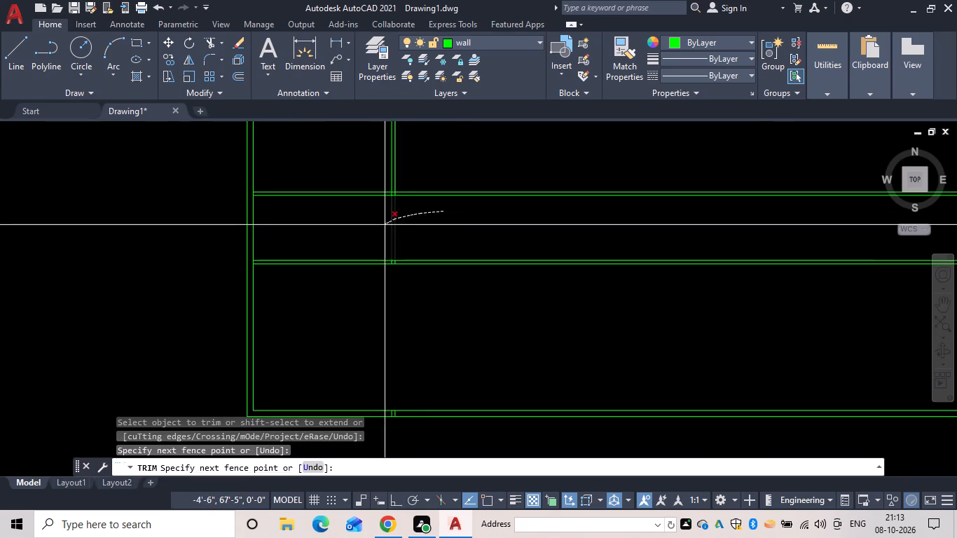
{"action": "left_click_drag", "start_coordinate": [385, 225], "coordinate": [366, 228]}
Trim the west wing room partition lines where they run across the courtyard beyond the vertical corridor wall.
{"action": "left_click_drag", "start_coordinate": [471, 219], "coordinate": [475, 183]}
{"action": "scroll", "coordinate": [475, 183], "scroll_direction": "down", "scroll_amount": 2}
{"action": "middle_click_drag", "start_coordinate": [474, 183], "coordinate": [460, 378]}
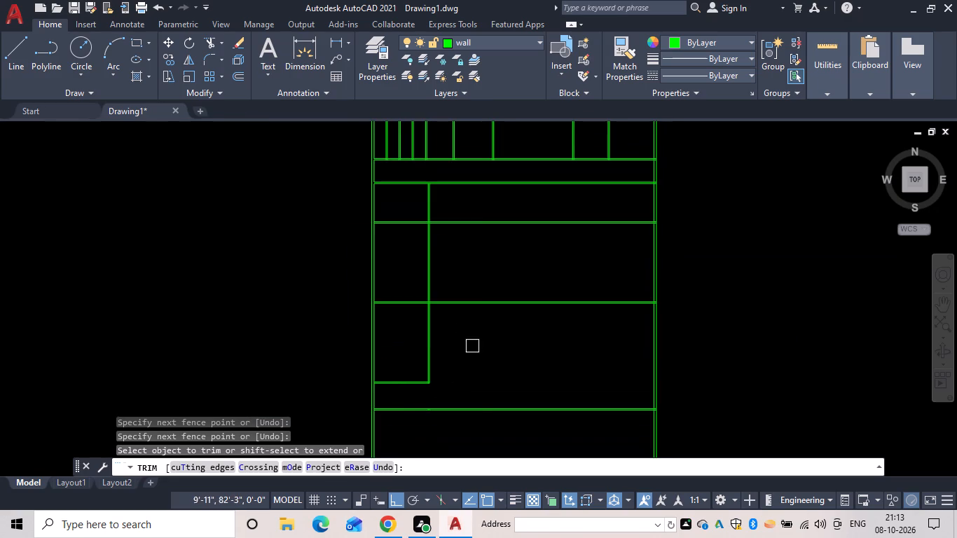
{"action": "left_click_drag", "start_coordinate": [473, 344], "coordinate": [478, 192]}
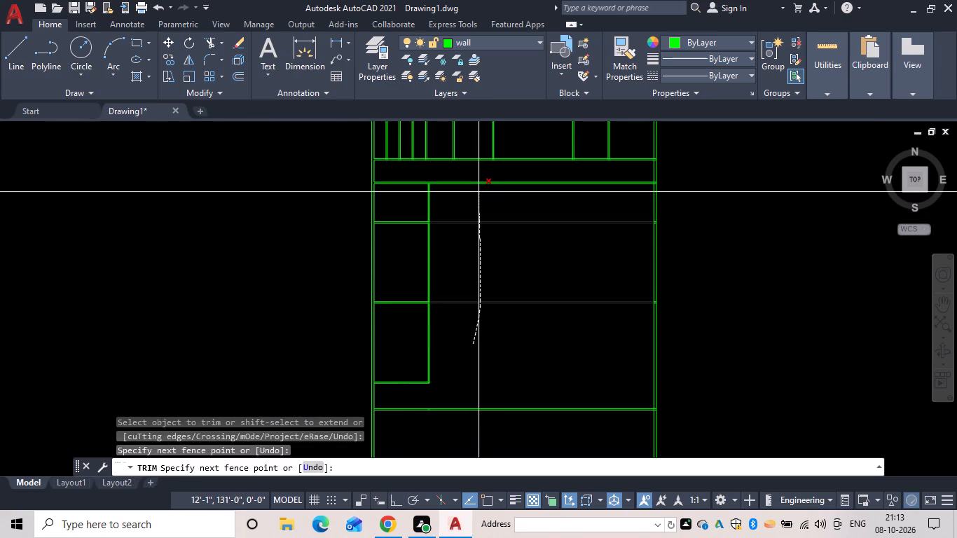
{"action": "left_click_drag", "start_coordinate": [478, 192], "coordinate": [475, 180]}
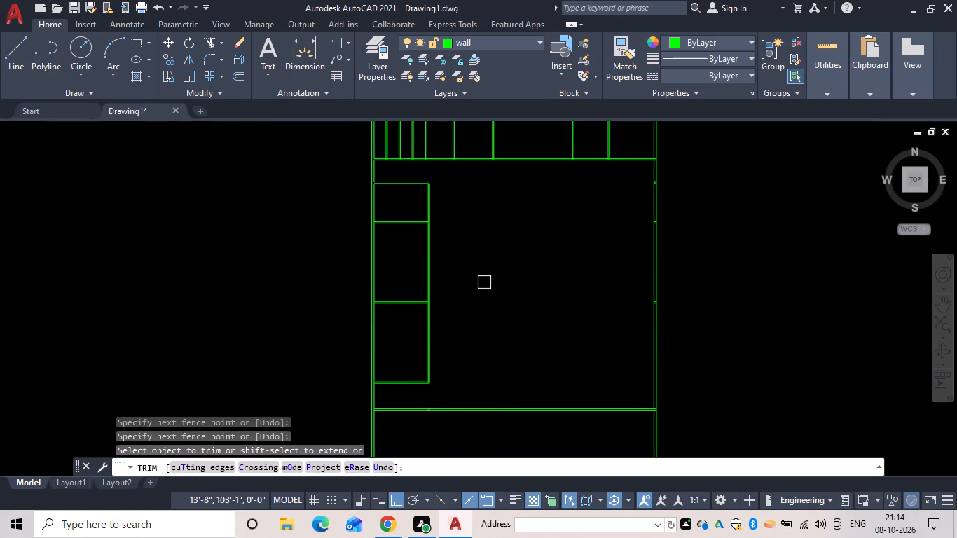
Trim the west wall's inner line and the leftover corridor wall stubs inside the bottom wing's upper wall.
{"action": "scroll", "coordinate": [476, 306], "scroll_direction": "down", "scroll_amount": 1}
{"action": "middle_click_drag", "start_coordinate": [474, 303], "coordinate": [462, 266]}
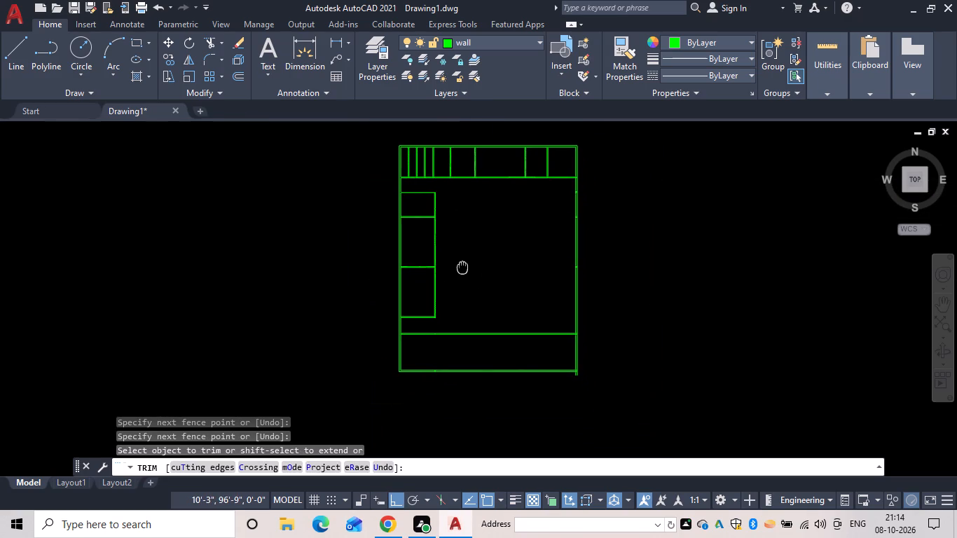
{"action": "middle_click_drag", "start_coordinate": [462, 266], "coordinate": [462, 265]}
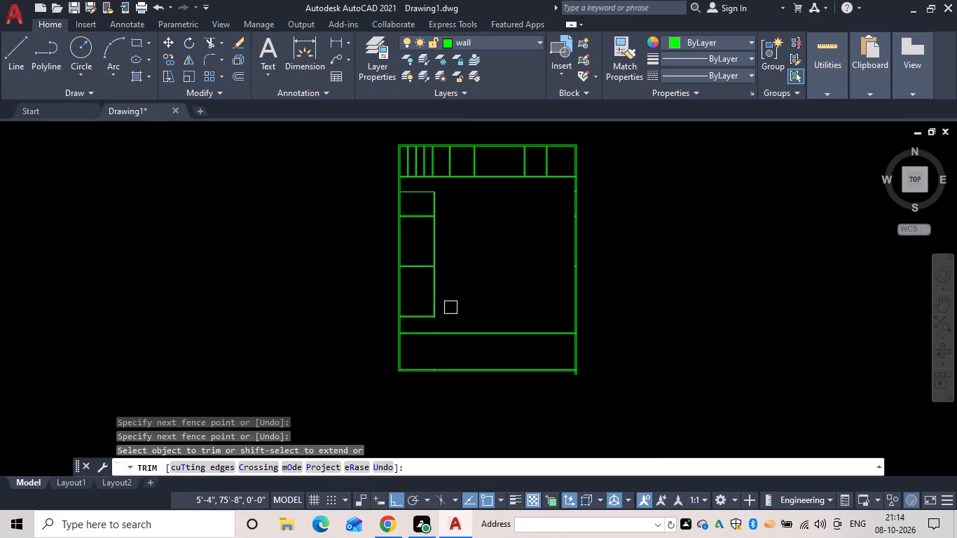
{"action": "scroll", "coordinate": [413, 353], "scroll_direction": "up", "scroll_amount": 6}
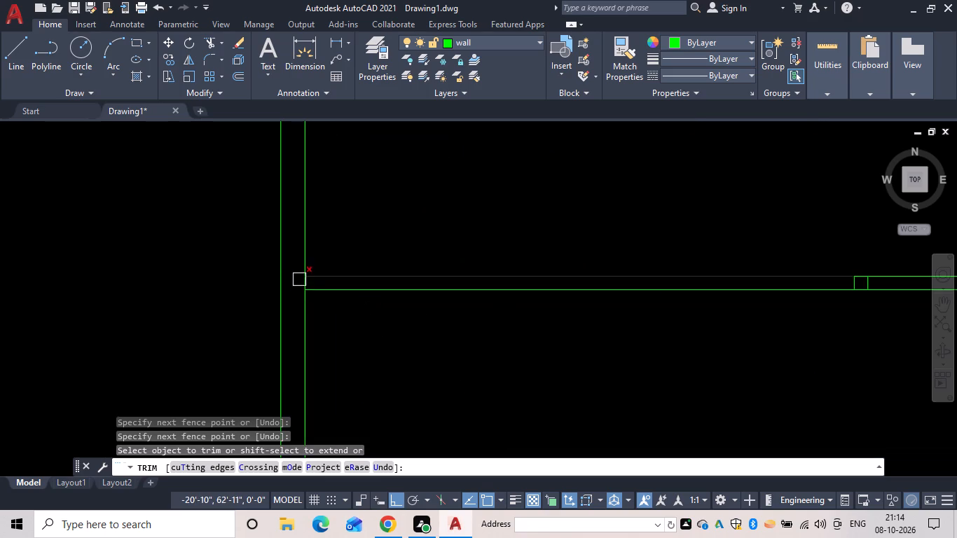
{"action": "scroll", "coordinate": [301, 279], "scroll_direction": "up", "scroll_amount": 2}
{"action": "left_click_drag", "start_coordinate": [304, 288], "coordinate": [311, 288]}
{"action": "scroll", "coordinate": [351, 301], "scroll_direction": "down", "scroll_amount": 4}
{"action": "scroll", "coordinate": [568, 300], "scroll_direction": "up", "scroll_amount": 2}
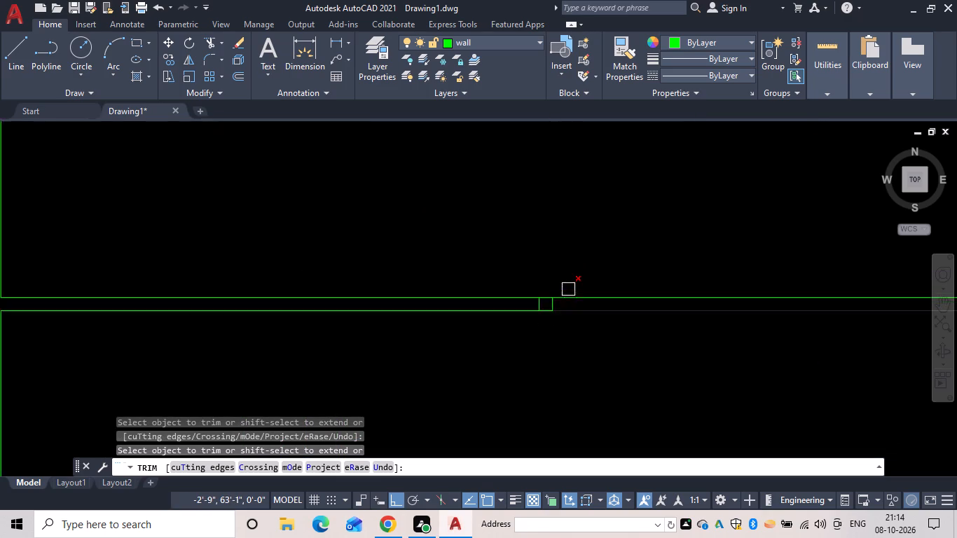
{"action": "scroll", "coordinate": [567, 289], "scroll_direction": "up", "scroll_amount": 3}
{"action": "left_click_drag", "start_coordinate": [578, 305], "coordinate": [404, 301]}
{"action": "scroll", "coordinate": [426, 308], "scroll_direction": "down", "scroll_amount": 5}
{"action": "middle_click_drag", "start_coordinate": [455, 350], "coordinate": [469, 325]}
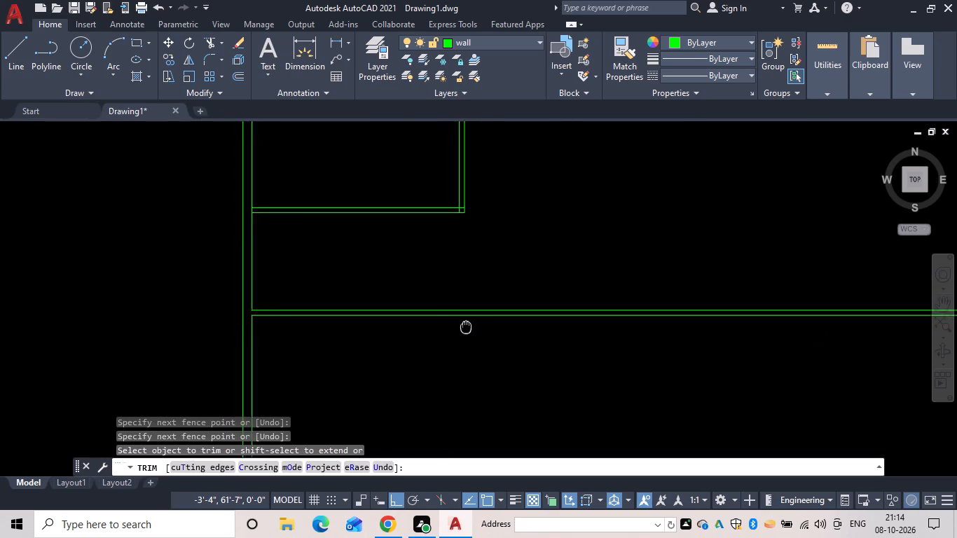
{"action": "middle_click_drag", "start_coordinate": [469, 325], "coordinate": [497, 308]}
{"action": "key", "text": "Escape"}
Offset the west wall's inner line 35'6" to the right for the first bottom wing room.
{"action": "type", "text": "of"}
{"action": "key", "text": "space"}
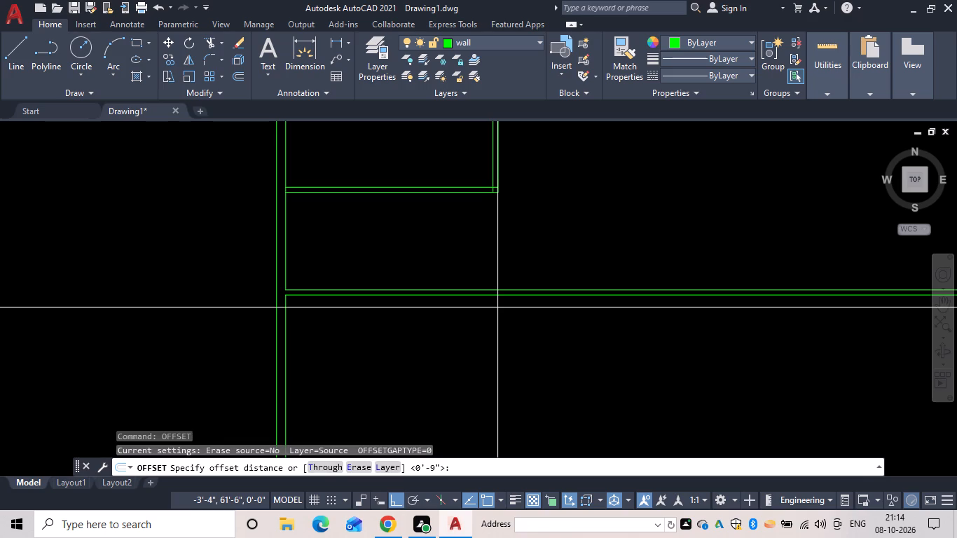
{"action": "type", "text": "35'6\""}
{"action": "key", "text": "space"}
{"action": "scroll", "coordinate": [369, 338], "scroll_direction": "down", "scroll_amount": 1}
{"action": "middle_click_drag", "start_coordinate": [364, 338], "coordinate": [378, 208]}
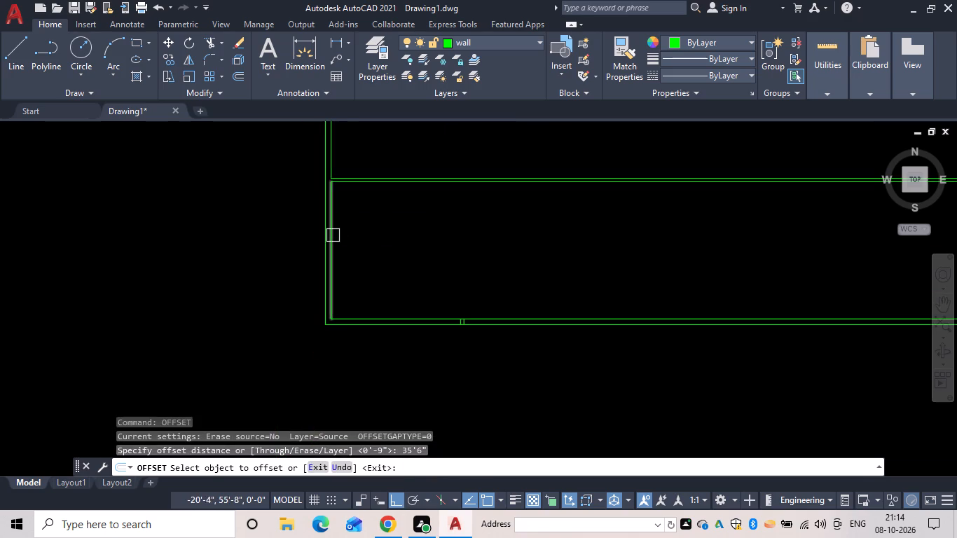
{"action": "left_click_drag", "start_coordinate": [333, 235], "coordinate": [370, 242]}
{"action": "left_click", "coordinate": [450, 258]}
{"action": "key", "text": "space"}
Offset the first bottom wing room's right line 5" to the right to form its partition wall.
{"action": "key", "text": "space"}
{"action": "key", "text": "space"}
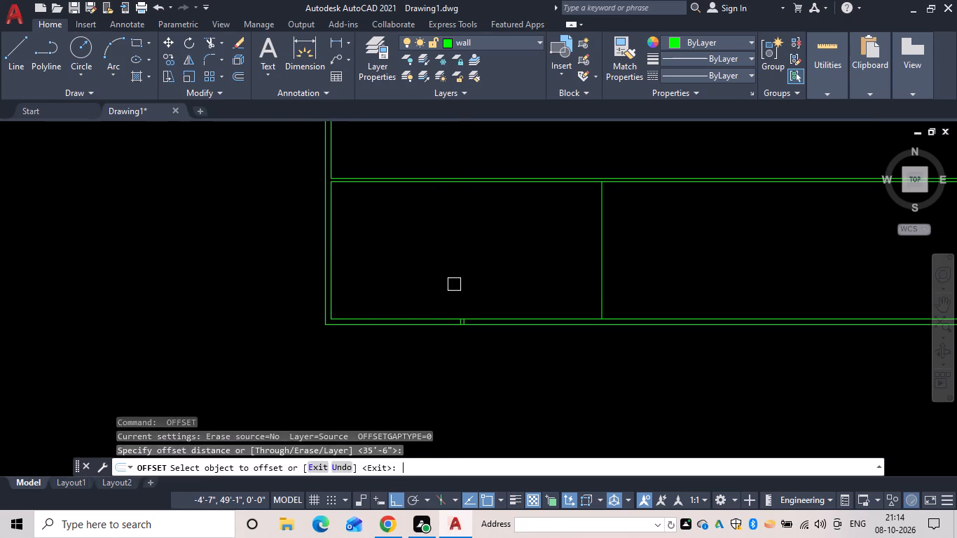
{"action": "key", "text": "space"}
{"action": "key", "text": "space"}
{"action": "type", "text": "5"}
{"action": "key", "text": "space"}
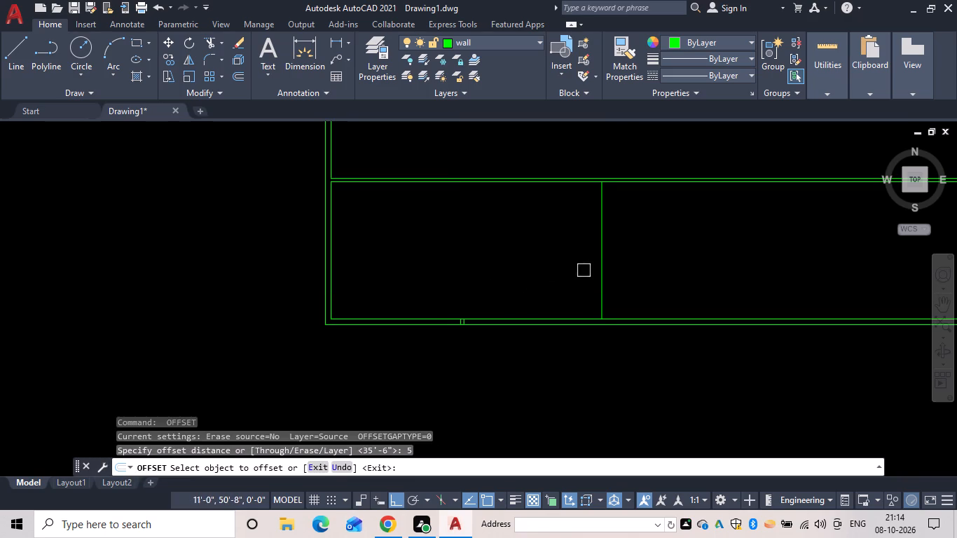
{"action": "left_click_drag", "start_coordinate": [602, 264], "coordinate": [635, 264]}
{"action": "left_click", "coordinate": [673, 263]}
{"action": "scroll", "coordinate": [668, 265], "scroll_direction": "down", "scroll_amount": 1}
{"action": "middle_click_drag", "start_coordinate": [668, 265], "coordinate": [478, 324]}
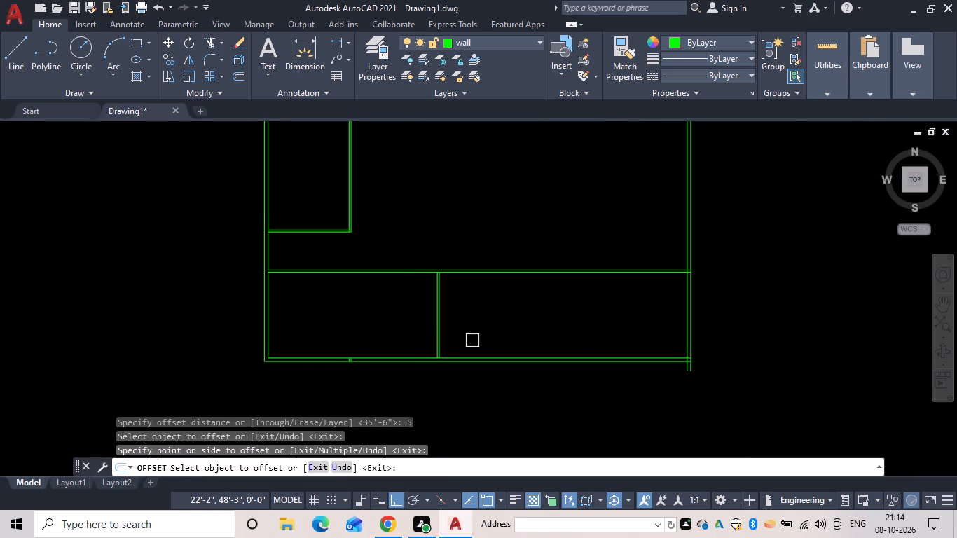
{"action": "scroll", "coordinate": [473, 340], "scroll_direction": "up", "scroll_amount": 1}
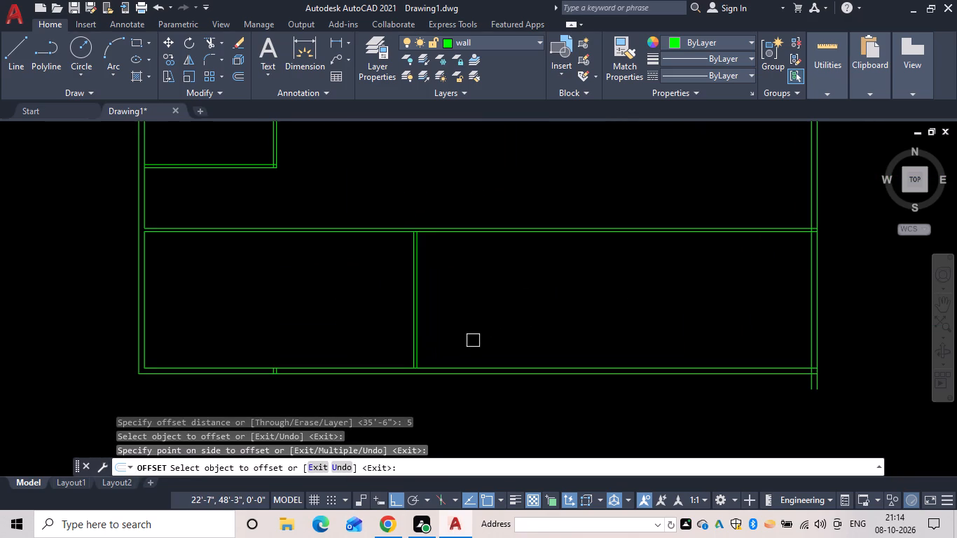
{"action": "key", "text": "space"}
Offset the right line of the first bottom wing partition 16'8" to the right for the second room.
{"action": "key", "text": "space"}
{"action": "type", "text": "16'8\""}
{"action": "key", "text": "space"}
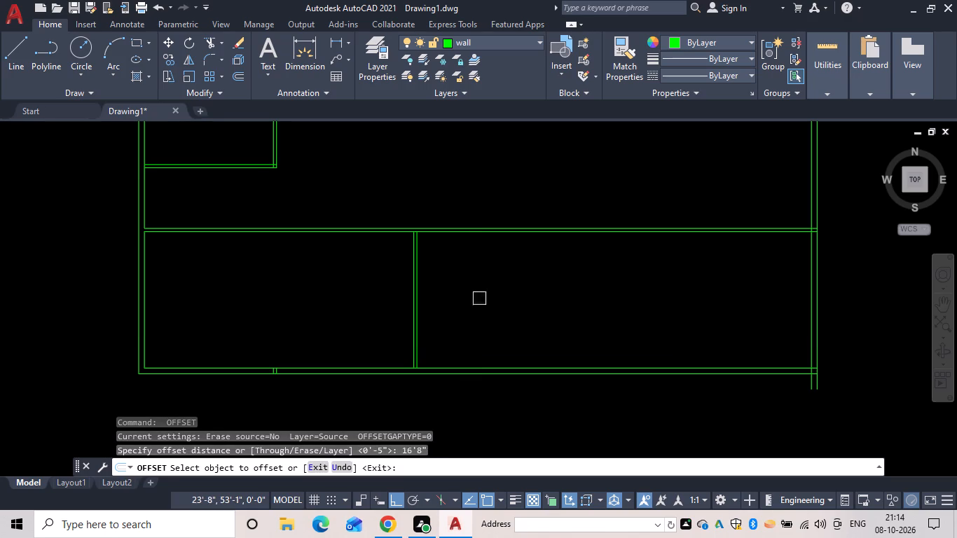
{"action": "scroll", "coordinate": [447, 234], "scroll_direction": "up", "scroll_amount": 2}
{"action": "left_click_drag", "start_coordinate": [369, 254], "coordinate": [391, 258]}
{"action": "left_click", "coordinate": [462, 276]}
{"action": "scroll", "coordinate": [506, 288], "scroll_direction": "down", "scroll_amount": 1}
{"action": "middle_click_drag", "start_coordinate": [504, 288], "coordinate": [373, 288]}
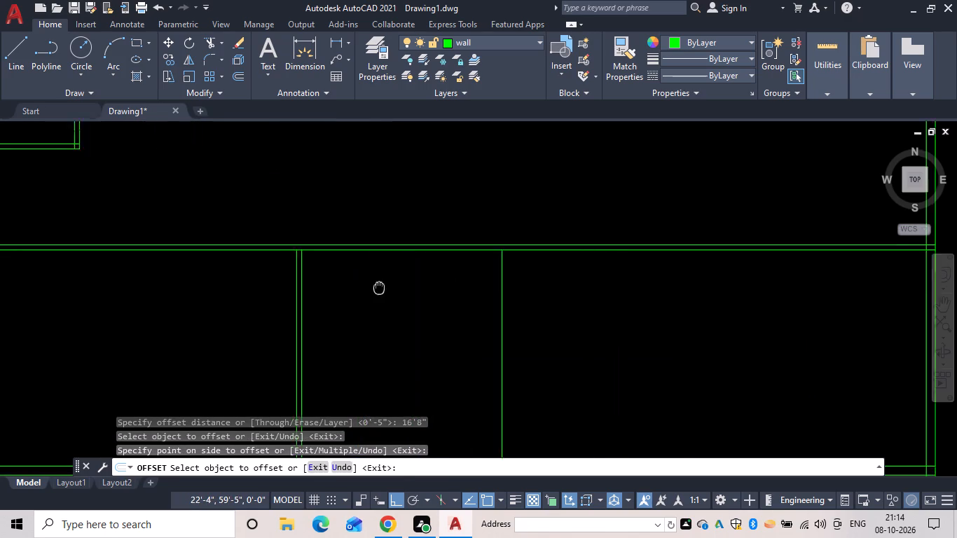
{"action": "middle_click_drag", "start_coordinate": [373, 288], "coordinate": [370, 288]}
{"action": "key", "text": "space"}
Offset the second bottom wing room's right line 5" to the right to form its partition wall.
{"action": "key", "text": "space"}
{"action": "key", "text": "6"}
{"action": "key", "text": "BackSpace"}
{"action": "type", "text": "5"}
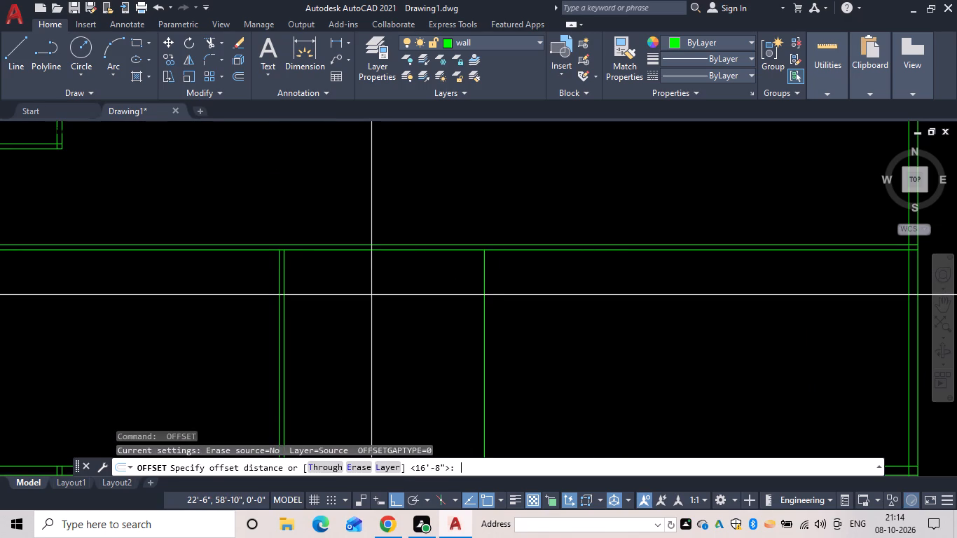
{"action": "key", "text": "space"}
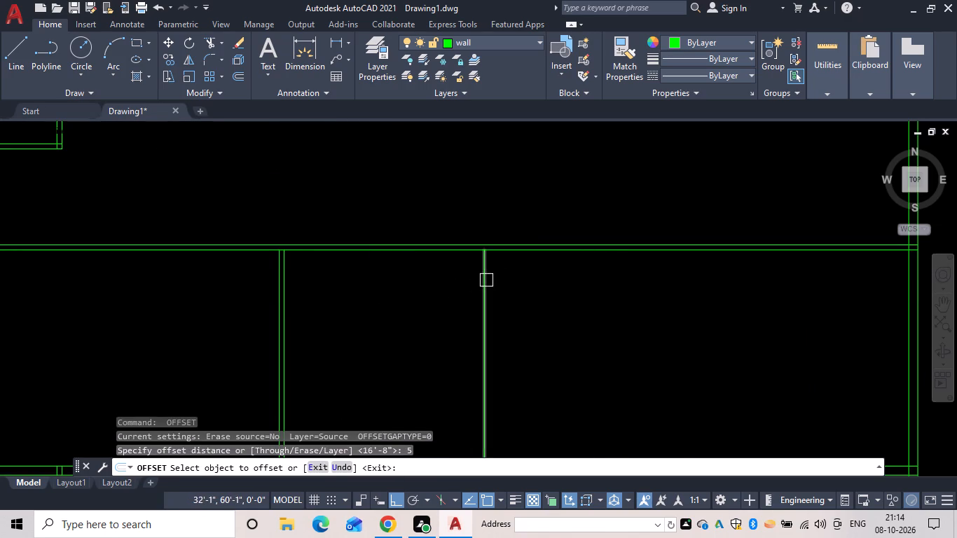
{"action": "left_click_drag", "start_coordinate": [486, 280], "coordinate": [506, 277]}
{"action": "left_click", "coordinate": [536, 270]}
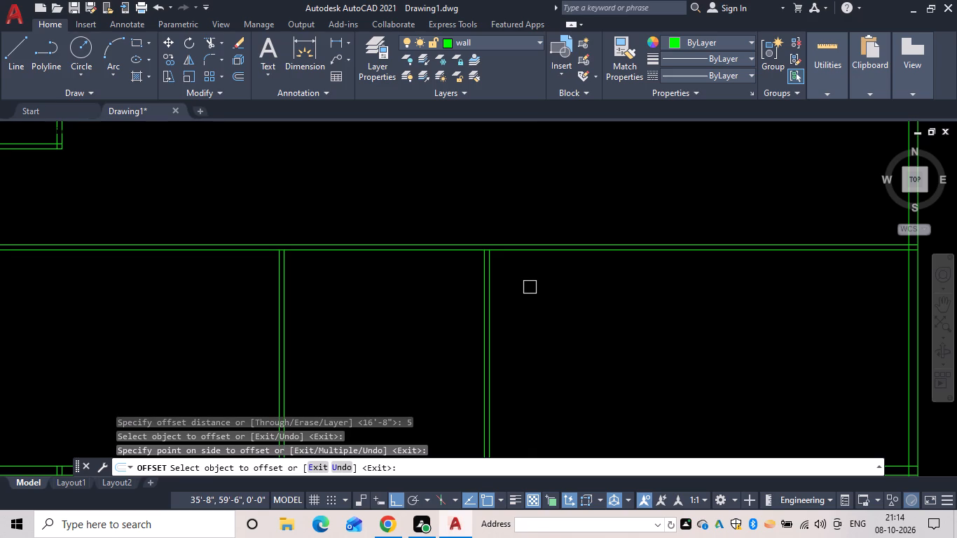
{"action": "key", "text": "space"}
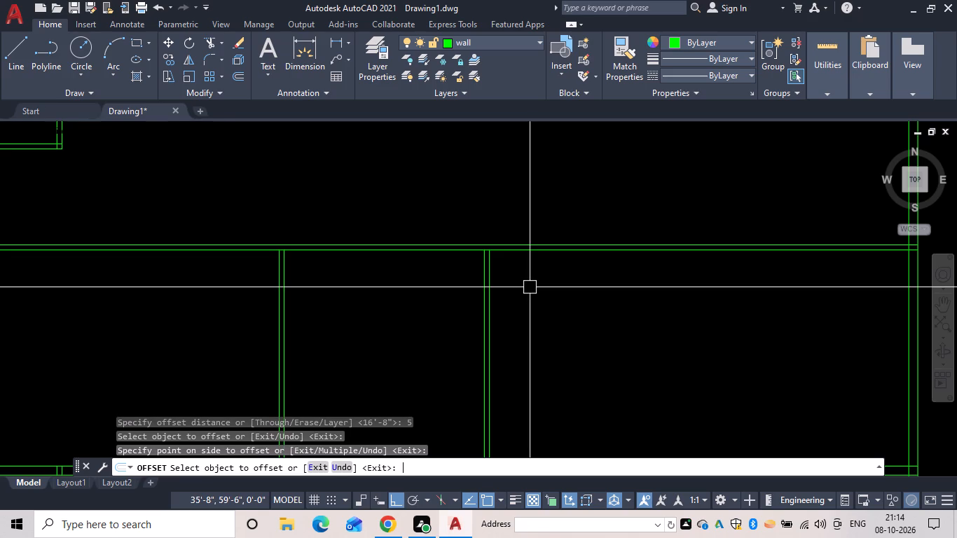
Offset the right line of the second bottom wing partition 16' to the right for the third room.
{"action": "key", "text": "space"}
{"action": "type", "text": "16'"}
{"action": "key", "text": "space"}
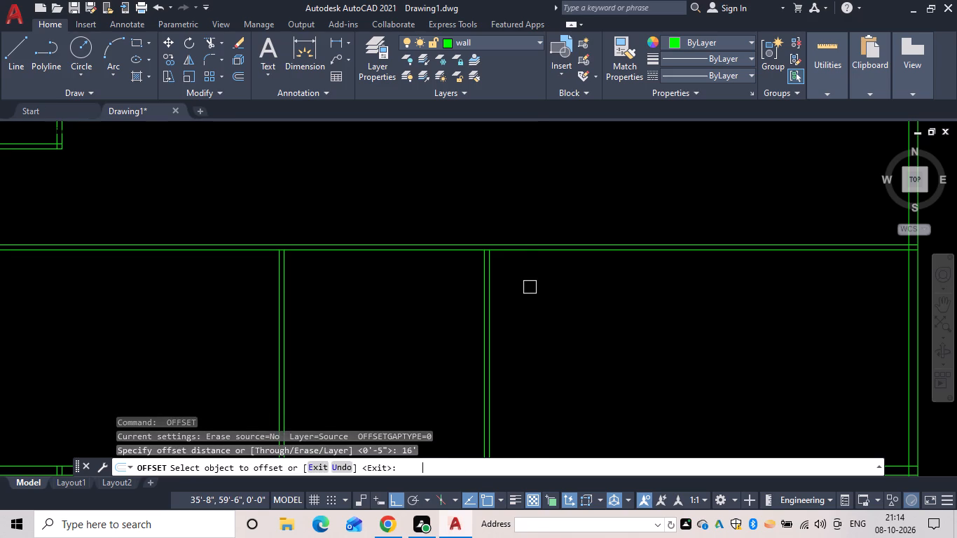
{"action": "scroll", "coordinate": [504, 277], "scroll_direction": "up", "scroll_amount": 2}
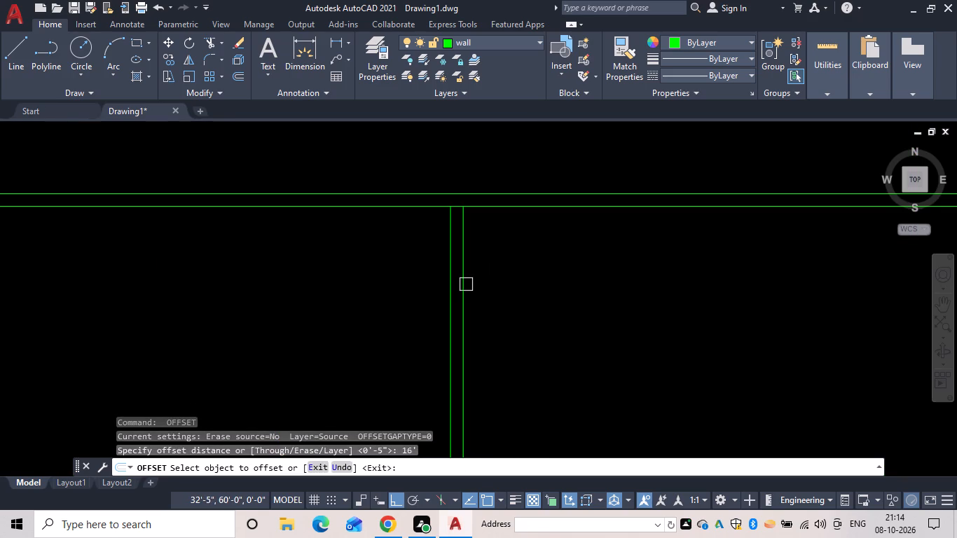
{"action": "left_click_drag", "start_coordinate": [466, 284], "coordinate": [534, 284]}
{"action": "left_click_drag", "start_coordinate": [652, 286], "coordinate": [674, 290]}
{"action": "scroll", "coordinate": [707, 297], "scroll_direction": "down", "scroll_amount": 1}
{"action": "middle_click_drag", "start_coordinate": [705, 298], "coordinate": [387, 287]}
{"action": "key", "text": "space"}
Offset the third bottom wing room's right line 5" to the right to form its partition wall.
{"action": "key", "text": "space"}
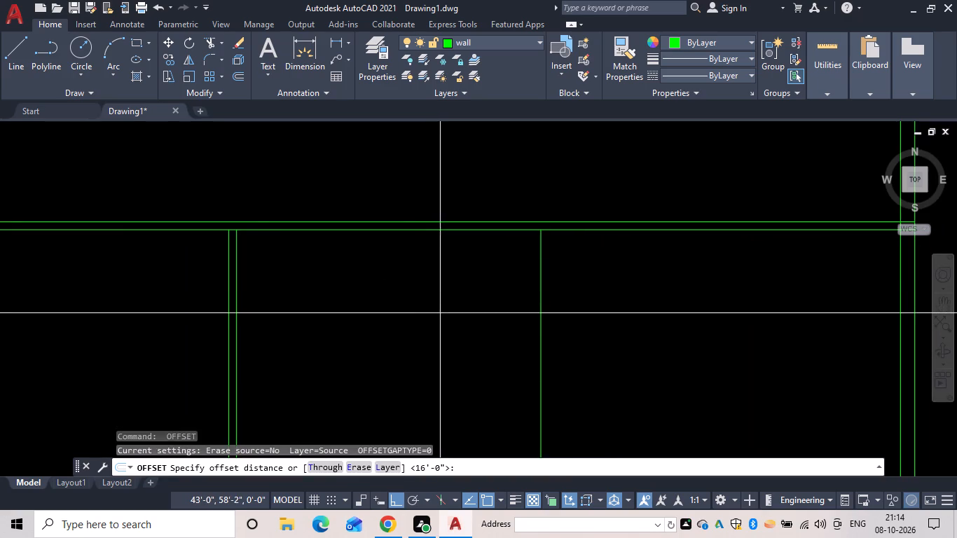
{"action": "key", "text": "5"}
{"action": "key", "text": "space"}
{"action": "left_click_drag", "start_coordinate": [545, 298], "coordinate": [574, 302]}
{"action": "left_click", "coordinate": [621, 302]}
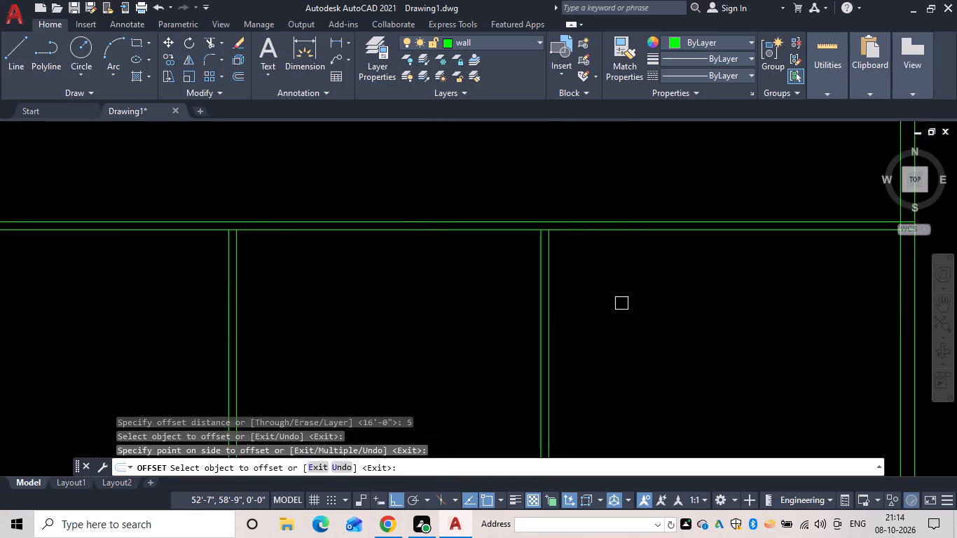
{"action": "key", "text": "space"}
Offset the right line of the third bottom wing partition 8'10" to the right for the fourth room.
{"action": "key", "text": "space"}
{"action": "type", "text": "8'"}
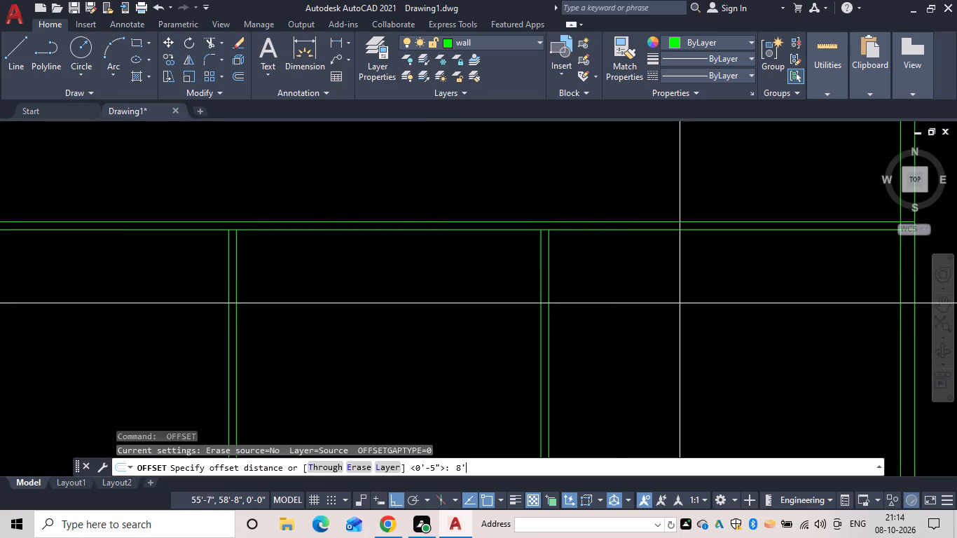
{"action": "type", "text": "10"}
{"action": "key", "text": "shift+quotedbl"}
{"action": "key", "text": "space"}
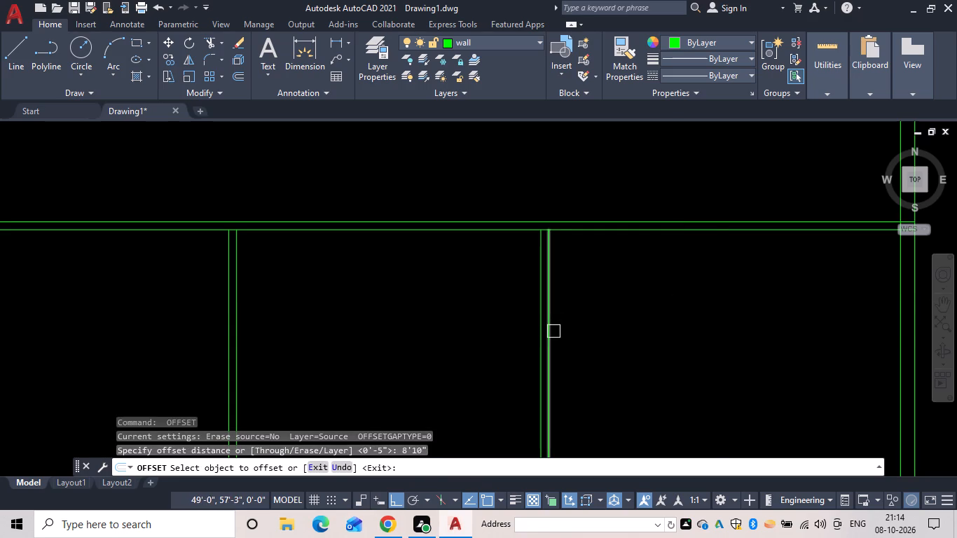
{"action": "left_click_drag", "start_coordinate": [552, 333], "coordinate": [577, 337]}
{"action": "scroll", "coordinate": [799, 364], "scroll_direction": "down", "scroll_amount": 1}
{"action": "middle_click_drag", "start_coordinate": [799, 364], "coordinate": [612, 364]}
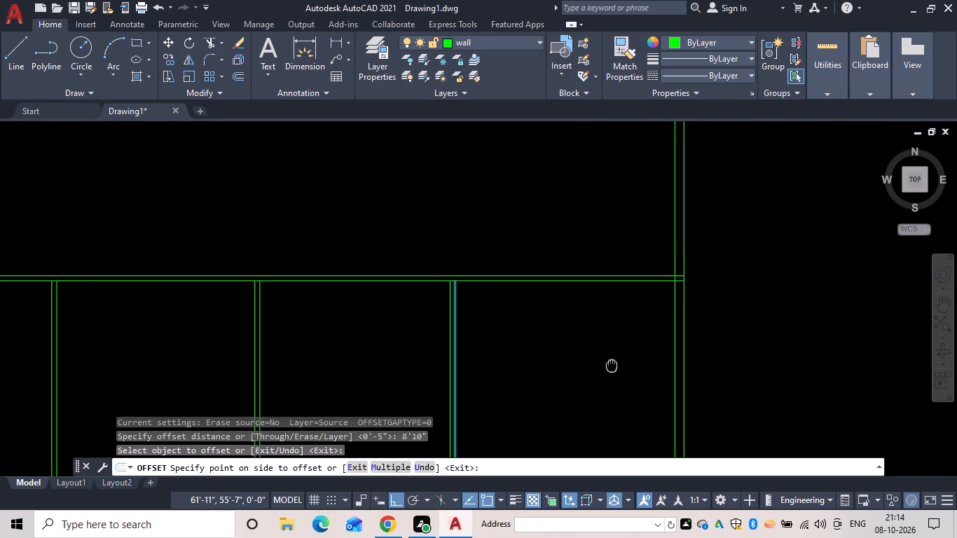
{"action": "middle_click_drag", "start_coordinate": [612, 364], "coordinate": [588, 372]}
{"action": "scroll", "coordinate": [588, 372], "scroll_direction": "down", "scroll_amount": 3}
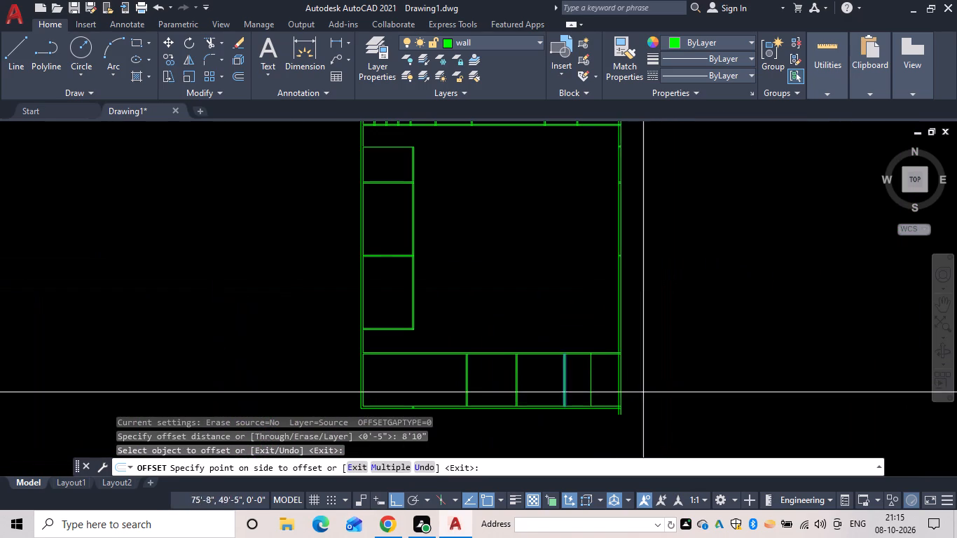
{"action": "middle_click_drag", "start_coordinate": [605, 367], "coordinate": [600, 392]}
{"action": "scroll", "coordinate": [600, 389], "scroll_direction": "down", "scroll_amount": 1}
{"action": "scroll", "coordinate": [600, 392], "scroll_direction": "up", "scroll_amount": 3}
{"action": "scroll", "coordinate": [600, 392], "scroll_direction": "down", "scroll_amount": 1}
{"action": "middle_click_drag", "start_coordinate": [600, 392], "coordinate": [595, 353]}
{"action": "scroll", "coordinate": [595, 353], "scroll_direction": "down", "scroll_amount": 1}
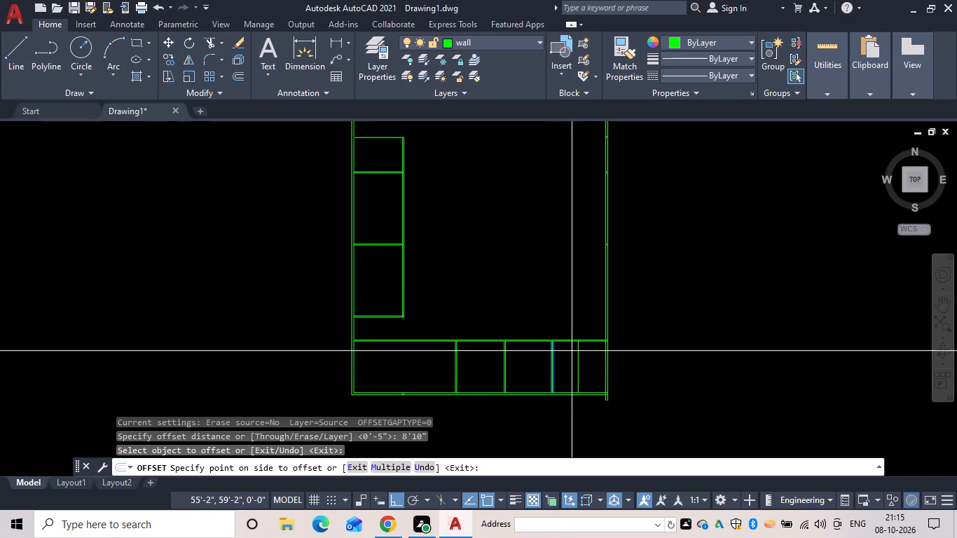
{"action": "left_click", "coordinate": [598, 349]}
{"action": "scroll", "coordinate": [590, 353], "scroll_direction": "up", "scroll_amount": 3}
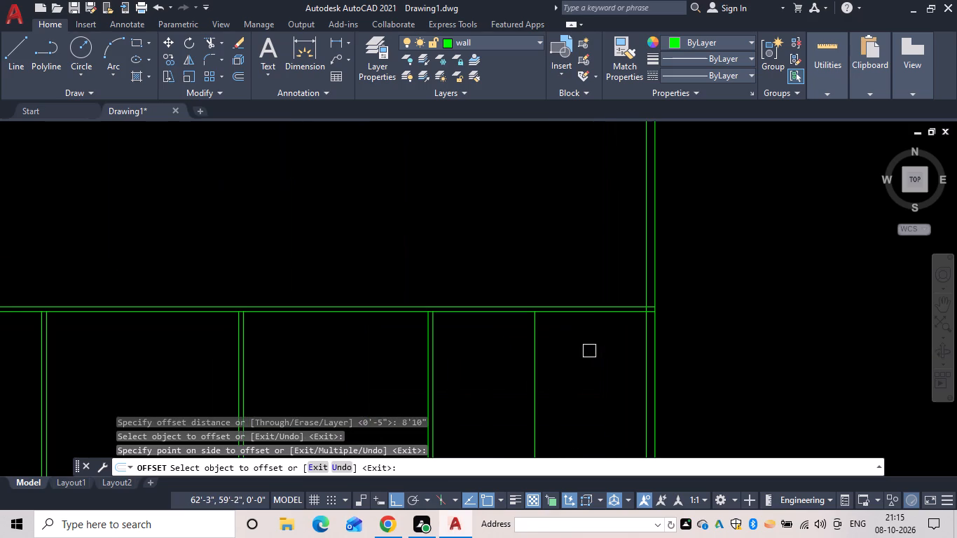
{"action": "key", "text": "space"}
Offset the fourth bottom wing room's right line 5" to the right to form its partition wall.
{"action": "key", "text": "space"}
{"action": "type", "text": "5"}
{"action": "key", "text": "space"}
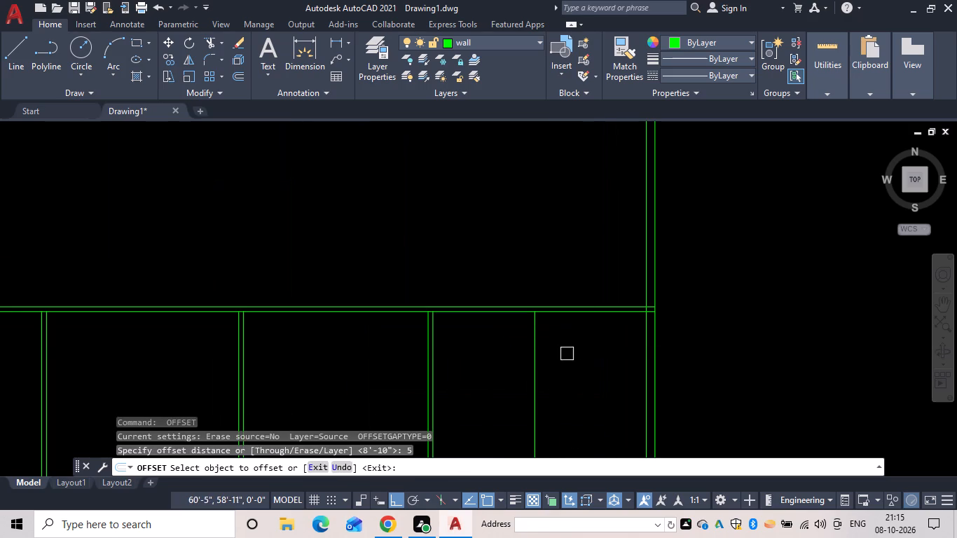
{"action": "left_click_drag", "start_coordinate": [532, 359], "coordinate": [568, 356]}
{"action": "left_click", "coordinate": [572, 355]}
{"action": "key", "text": "Escape"}
Measure the last bottom wing room's width, from the fourth partition to the east wall's inner line, with a temporary linear dimension.
{"action": "type", "text": "dli"}
{"action": "key", "text": "space"}
{"action": "left_click_drag", "start_coordinate": [539, 357], "coordinate": [563, 357]}
{"action": "left_click", "coordinate": [652, 354]}
{"action": "scroll", "coordinate": [640, 334], "scroll_direction": "up", "scroll_amount": 2}
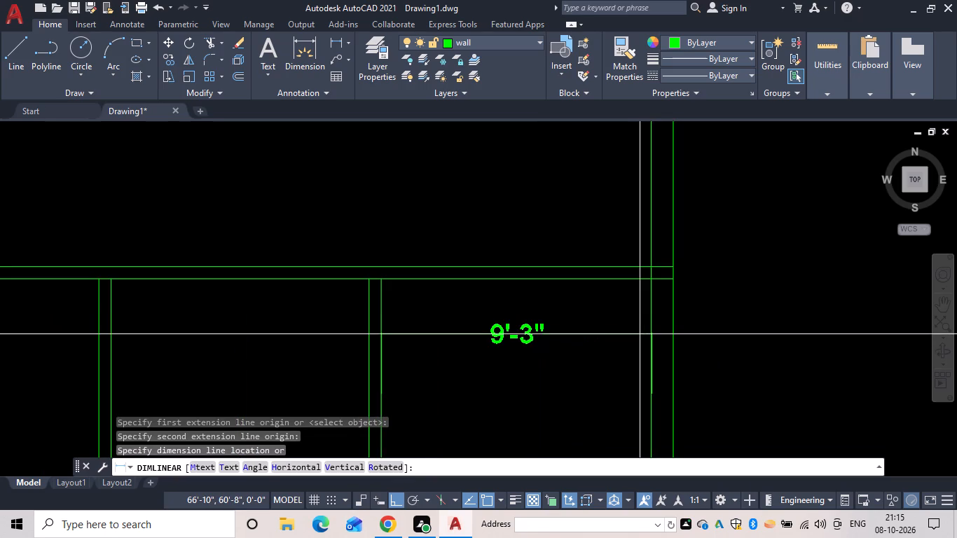
{"action": "scroll", "coordinate": [640, 336], "scroll_direction": "down", "scroll_amount": 2}
{"action": "key", "text": "Escape"}
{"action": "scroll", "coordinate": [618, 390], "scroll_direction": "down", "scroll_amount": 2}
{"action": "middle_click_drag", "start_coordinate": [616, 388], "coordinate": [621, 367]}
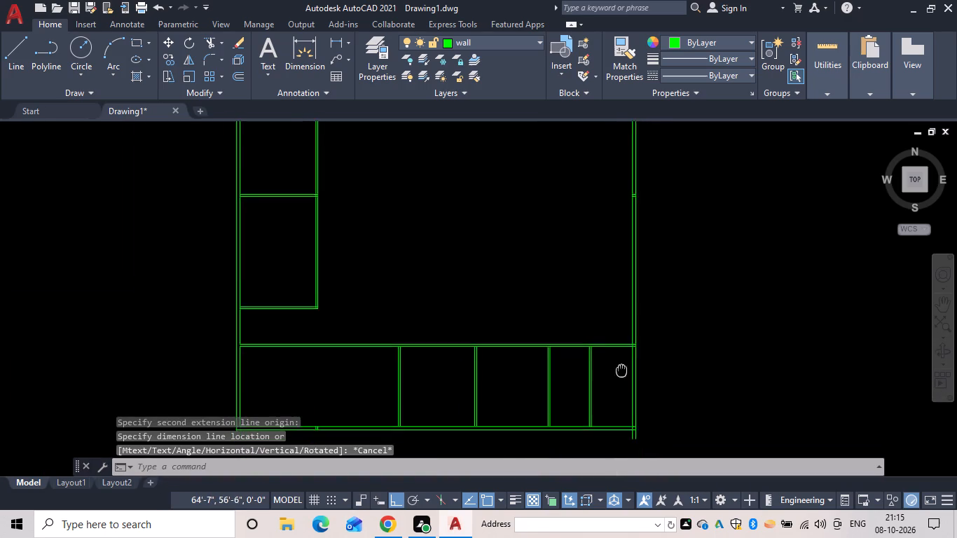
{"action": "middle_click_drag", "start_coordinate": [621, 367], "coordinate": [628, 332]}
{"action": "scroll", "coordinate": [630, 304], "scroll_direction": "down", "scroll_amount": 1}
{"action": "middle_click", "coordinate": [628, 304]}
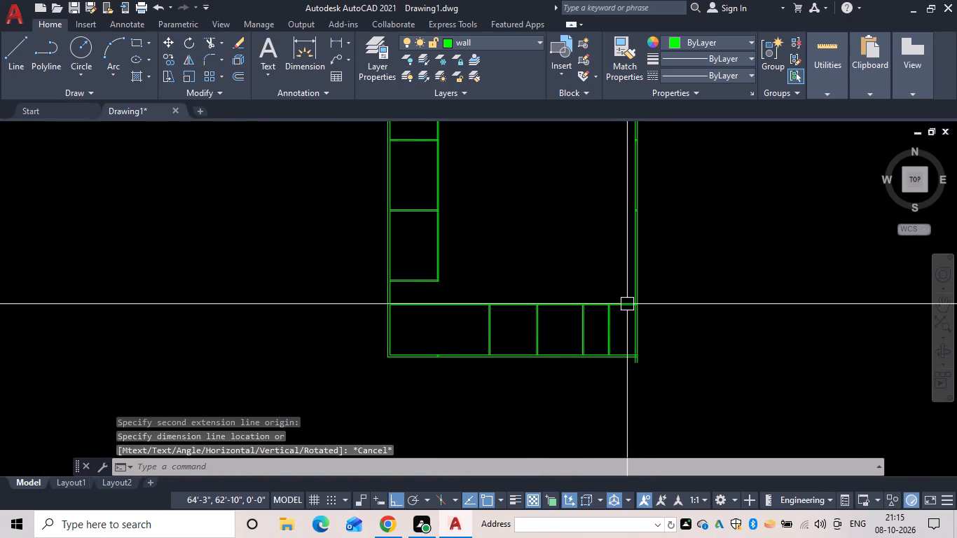
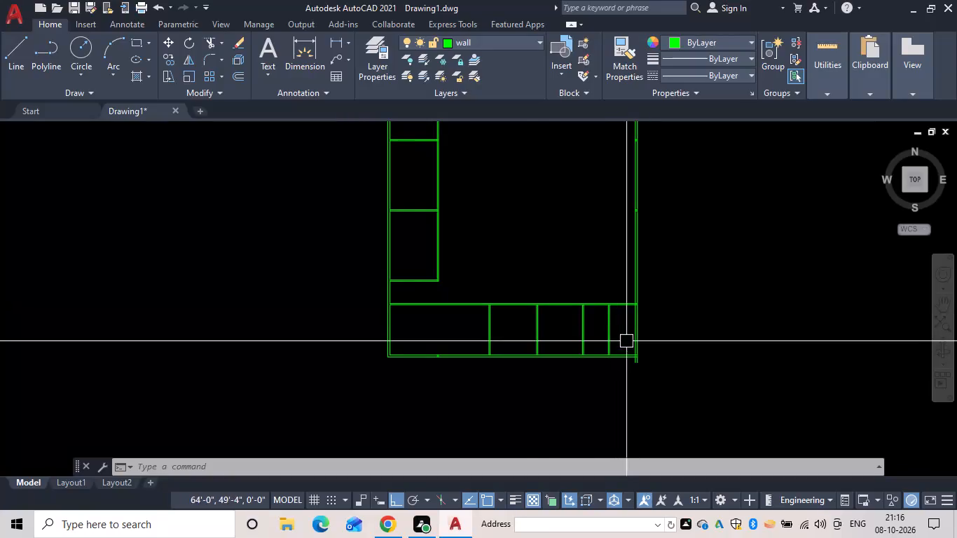
Trim away the bottom wing's second, third and fourth partition walls, keeping only the first partition.
{"action": "scroll", "coordinate": [537, 324], "scroll_direction": "up", "scroll_amount": 1}
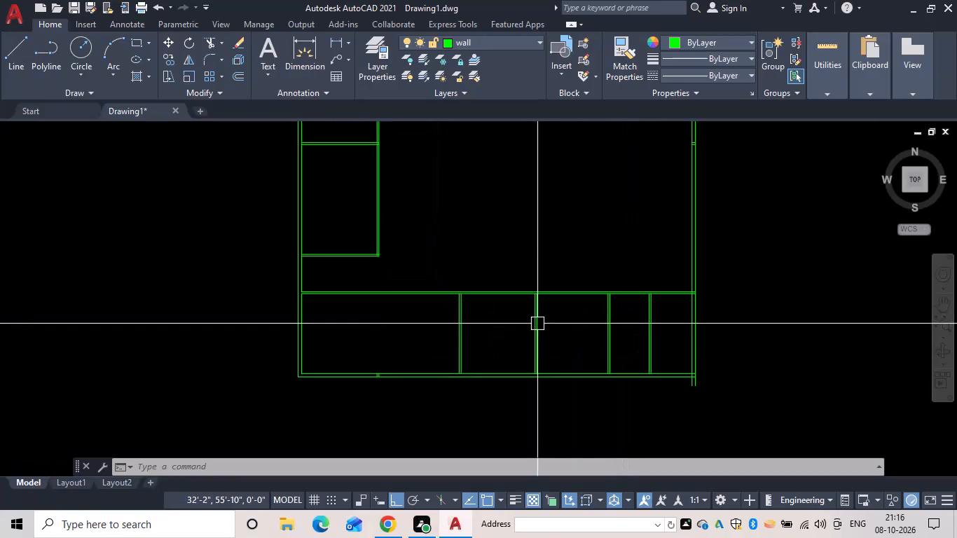
{"action": "key", "text": "Escape"}
{"action": "type", "text": "tr"}
{"action": "key", "text": "space"}
{"action": "scroll", "coordinate": [551, 343], "scroll_direction": "up", "scroll_amount": 1}
{"action": "left_click_drag", "start_coordinate": [480, 321], "coordinate": [729, 308]}
{"action": "key", "text": "Escape"}
Offset the right line of the bottom wing's first partition 16'5" to the right for the second room.
{"action": "type", "text": "of"}
{"action": "key", "text": "space"}
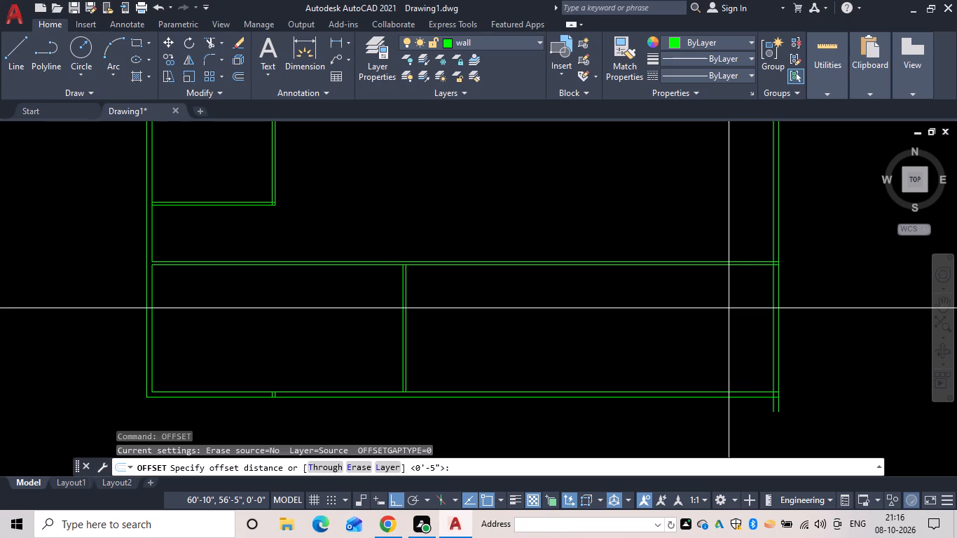
{"action": "key", "text": "1"}
{"action": "type", "text": "6'"}
{"action": "type", "text": "5\""}
{"action": "key", "text": "space"}
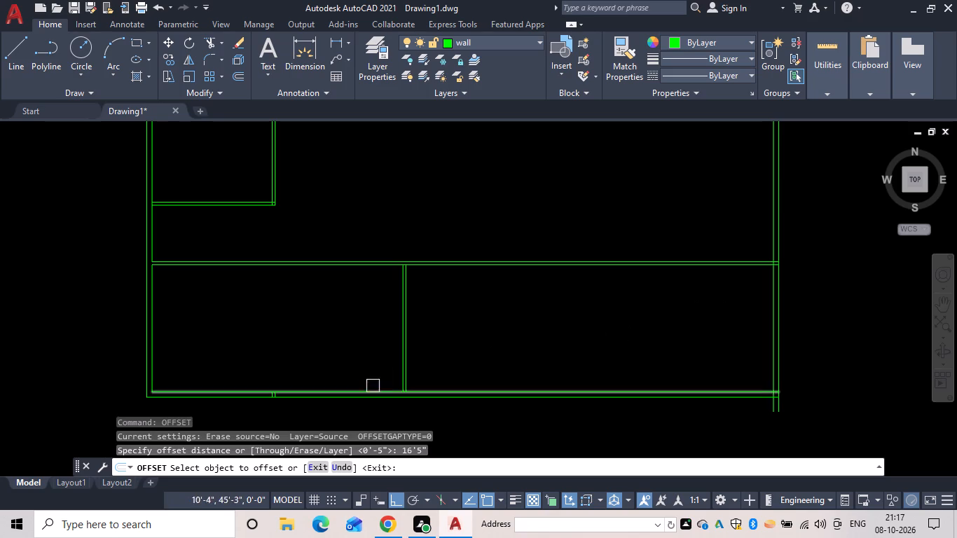
{"action": "left_click", "coordinate": [408, 352]}
{"action": "left_click", "coordinate": [476, 340]}
{"action": "key", "text": "space"}
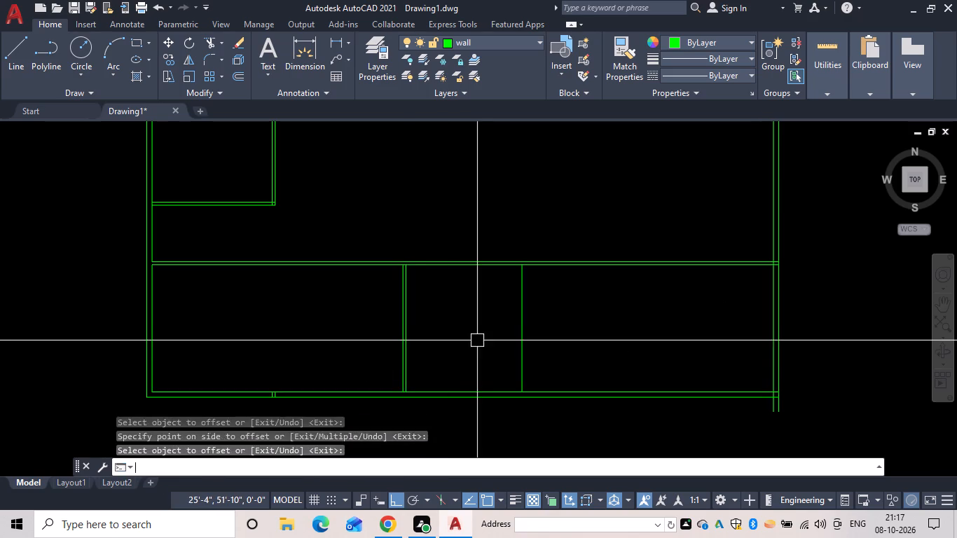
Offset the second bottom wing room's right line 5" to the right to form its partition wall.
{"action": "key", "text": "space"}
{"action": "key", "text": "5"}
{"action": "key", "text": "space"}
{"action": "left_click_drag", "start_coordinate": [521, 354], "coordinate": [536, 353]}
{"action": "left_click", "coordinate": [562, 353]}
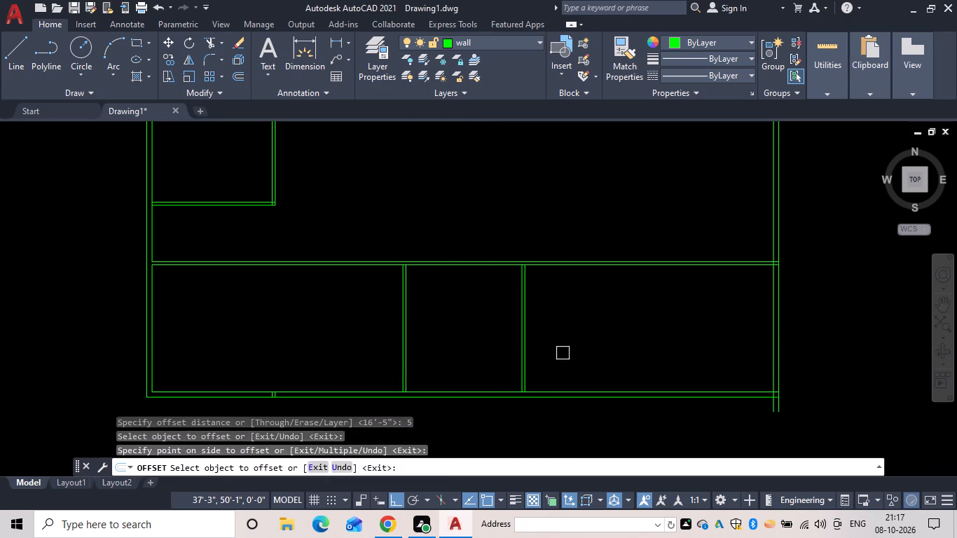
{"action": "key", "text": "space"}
Offset the left line of the bottom wing's second partition 10' to the right for the third room.
{"action": "key", "text": "space"}
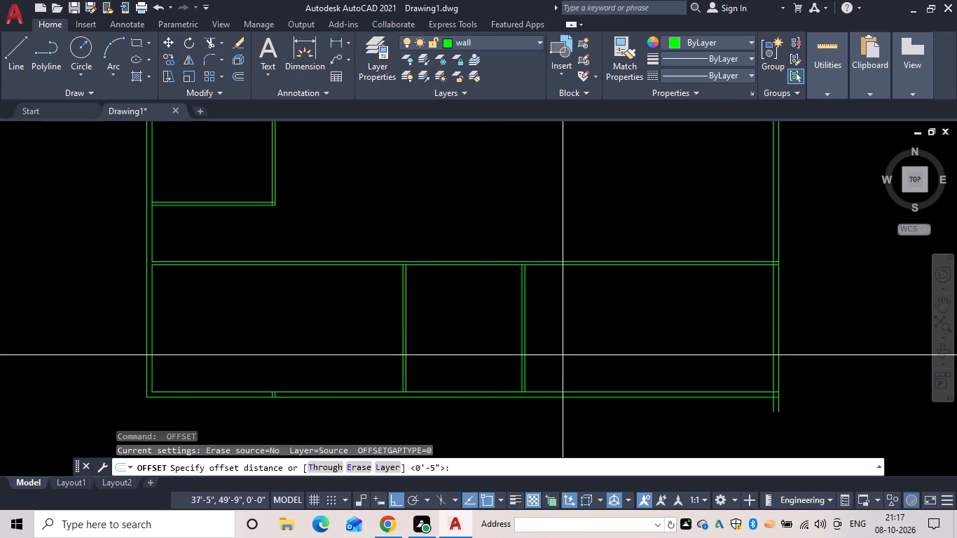
{"action": "type", "text": "10'"}
{"action": "key", "text": "Return"}
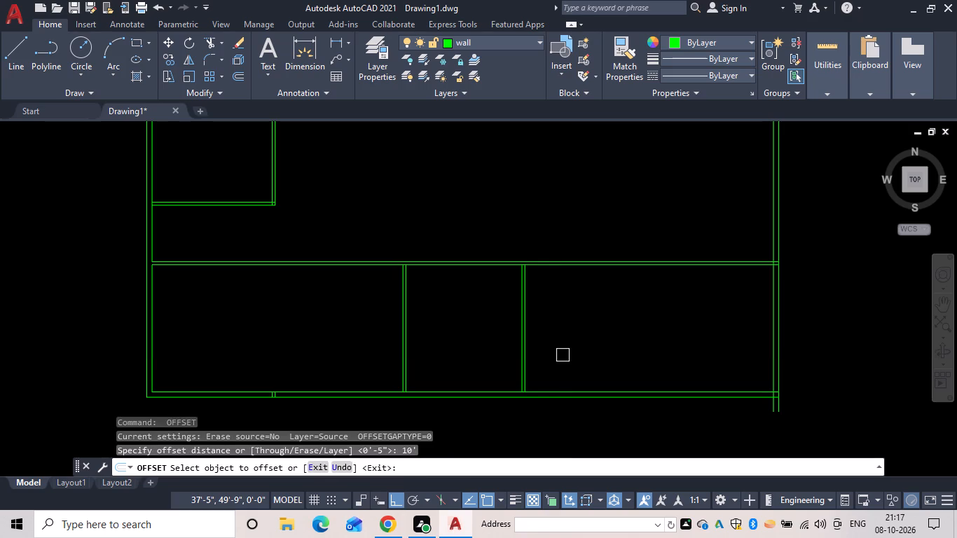
{"action": "scroll", "coordinate": [533, 296], "scroll_direction": "up", "scroll_amount": 3}
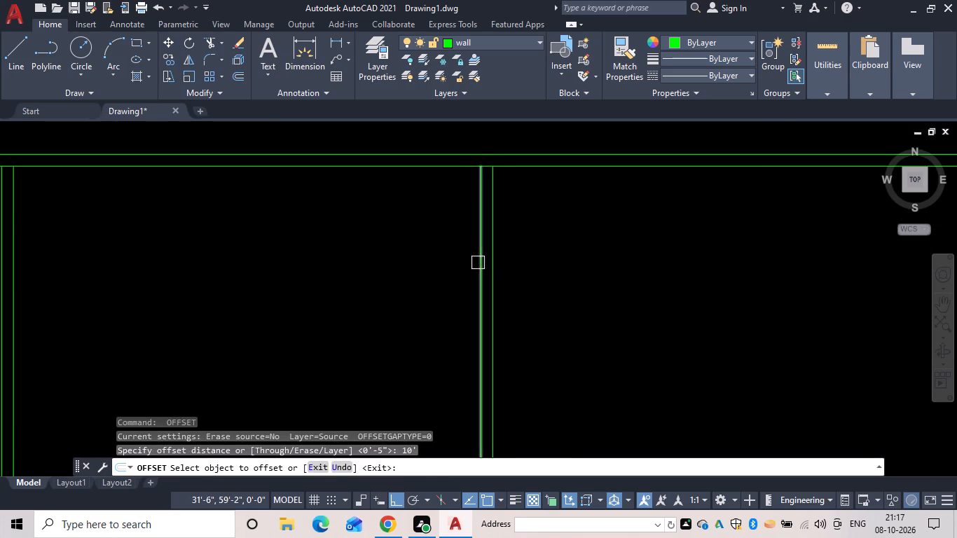
{"action": "left_click_drag", "start_coordinate": [478, 263], "coordinate": [484, 263]}
{"action": "left_click_drag", "start_coordinate": [591, 265], "coordinate": [598, 266]}
{"action": "scroll", "coordinate": [637, 270], "scroll_direction": "down", "scroll_amount": 2}
{"action": "middle_click_drag", "start_coordinate": [637, 270], "coordinate": [561, 269]}
{"action": "key", "text": "space"}
Offset the third bottom wing room's right line 5" to the right to form its partition wall.
{"action": "key", "text": "space"}
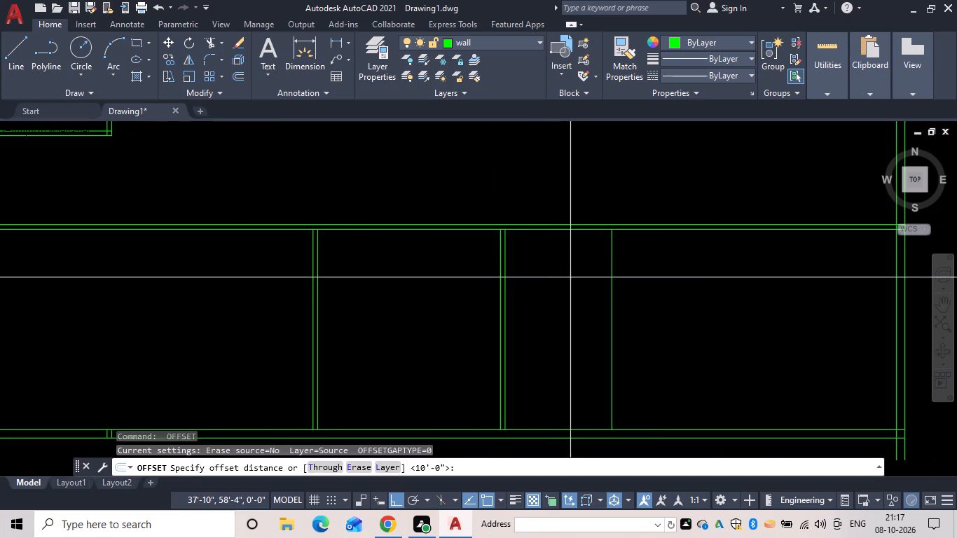
{"action": "key", "text": "5"}
{"action": "key", "text": "space"}
{"action": "left_click_drag", "start_coordinate": [610, 275], "coordinate": [630, 275]}
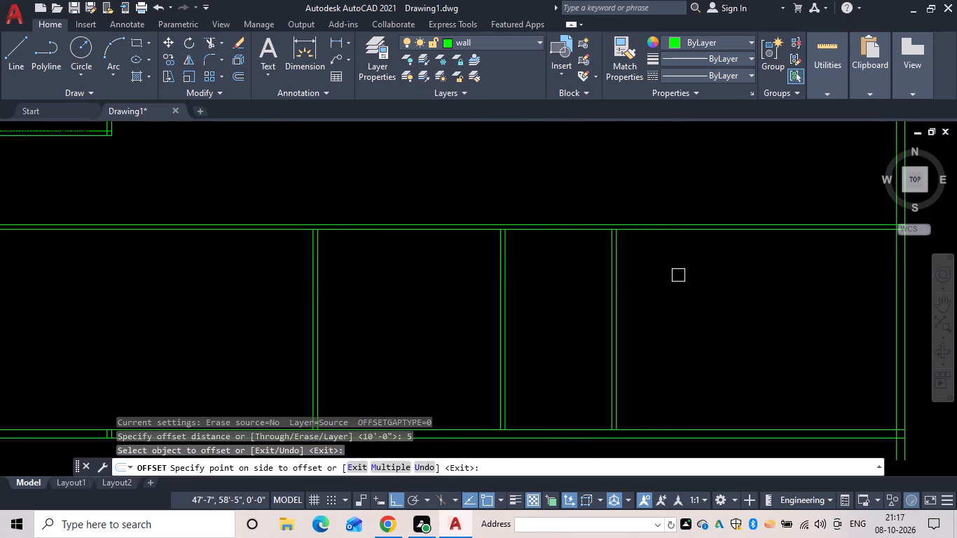
{"action": "left_click", "coordinate": [678, 275]}
{"action": "key", "text": "Escape"}
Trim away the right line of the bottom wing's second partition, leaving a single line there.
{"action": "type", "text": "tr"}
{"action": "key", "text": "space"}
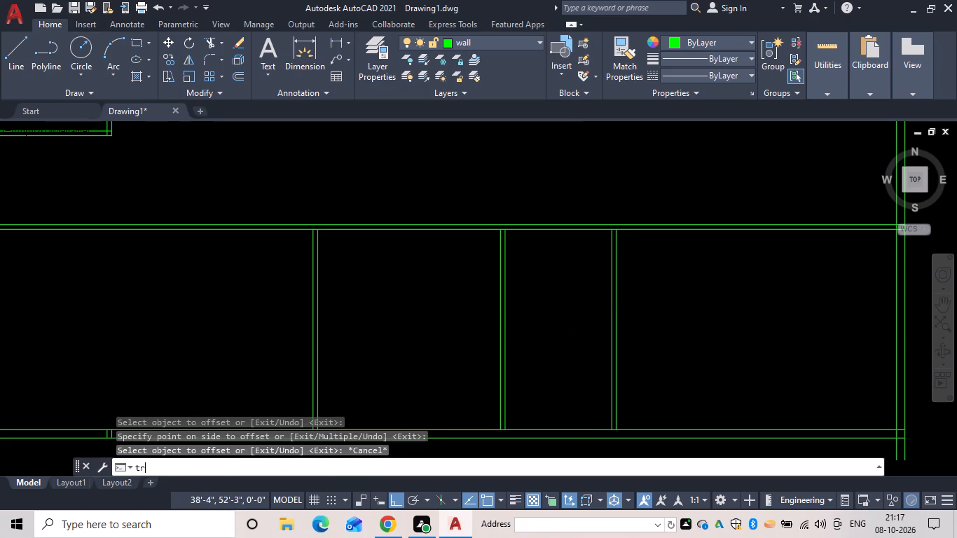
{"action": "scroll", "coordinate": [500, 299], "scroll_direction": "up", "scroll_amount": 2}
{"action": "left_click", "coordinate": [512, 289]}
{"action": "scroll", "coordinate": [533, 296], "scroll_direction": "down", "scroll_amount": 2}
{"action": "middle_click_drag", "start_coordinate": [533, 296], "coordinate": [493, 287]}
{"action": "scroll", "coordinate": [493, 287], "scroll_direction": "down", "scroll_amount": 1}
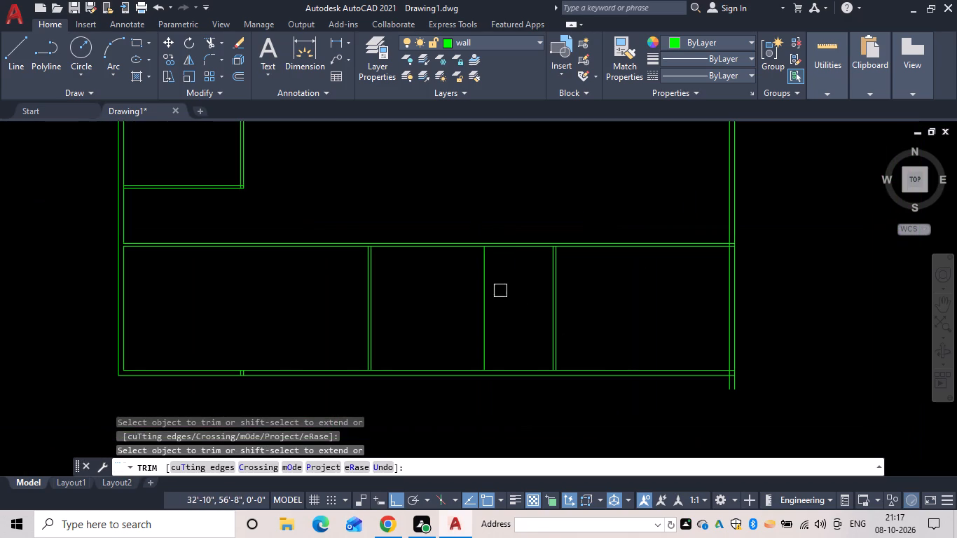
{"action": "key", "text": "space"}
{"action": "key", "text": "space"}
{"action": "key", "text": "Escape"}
Offset the right line of the bottom wing's third partition 16' to the right for the fourth room.
{"action": "type", "text": "of"}
{"action": "key", "text": "space"}
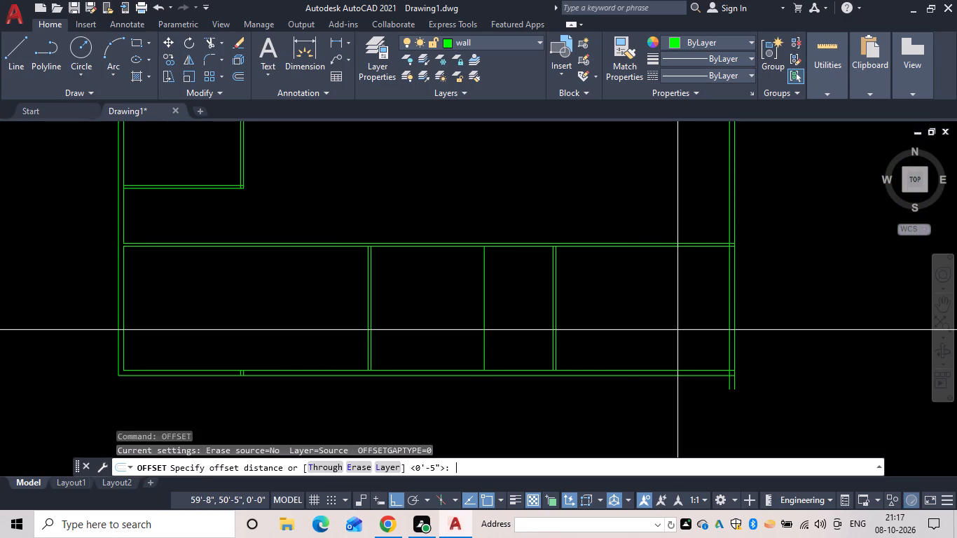
{"action": "type", "text": "16'"}
{"action": "key", "text": "space"}
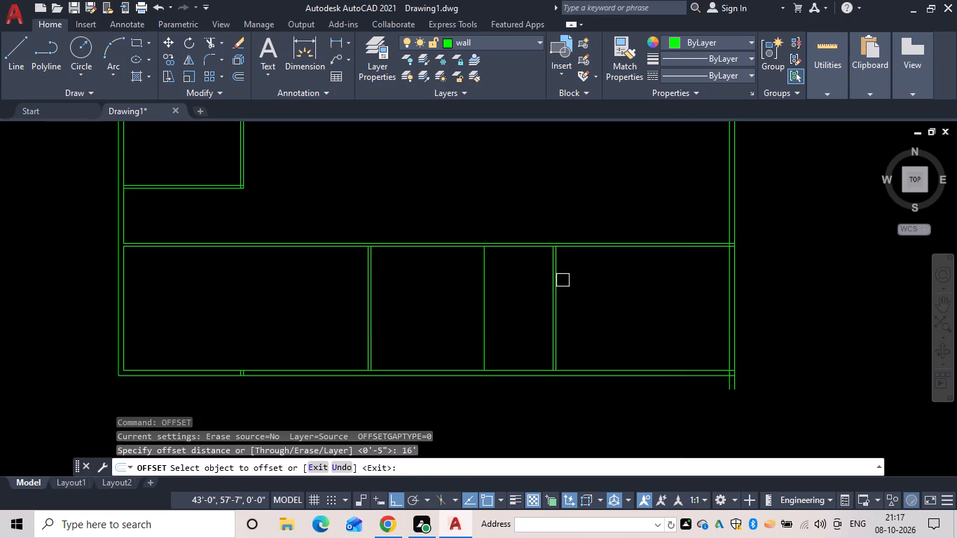
{"action": "left_click_drag", "start_coordinate": [558, 277], "coordinate": [579, 281]}
{"action": "left_click", "coordinate": [607, 285]}
{"action": "key", "text": "space"}
Offset the fourth bottom wing room's right line 5" to the right to form its partition wall.
{"action": "key", "text": "space"}
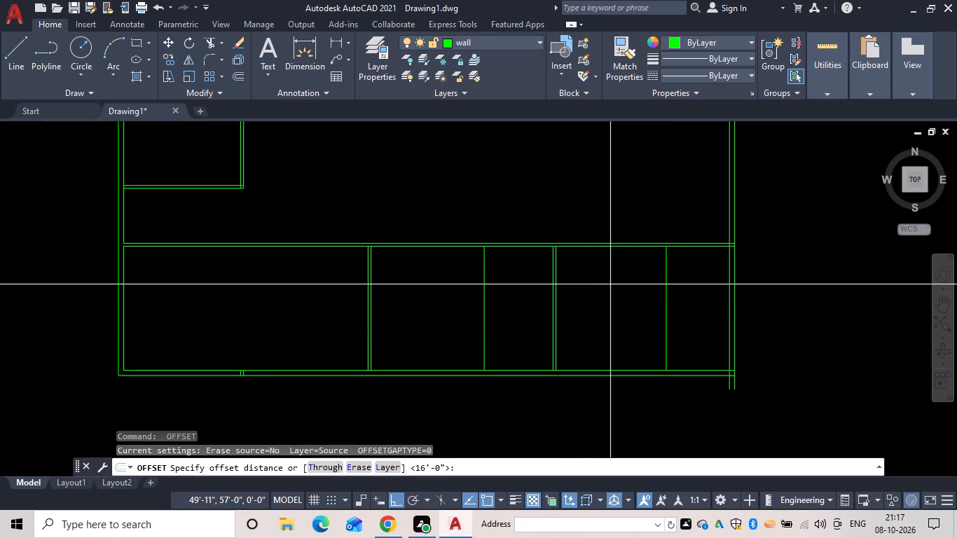
{"action": "key", "text": "5"}
{"action": "key", "text": "space"}
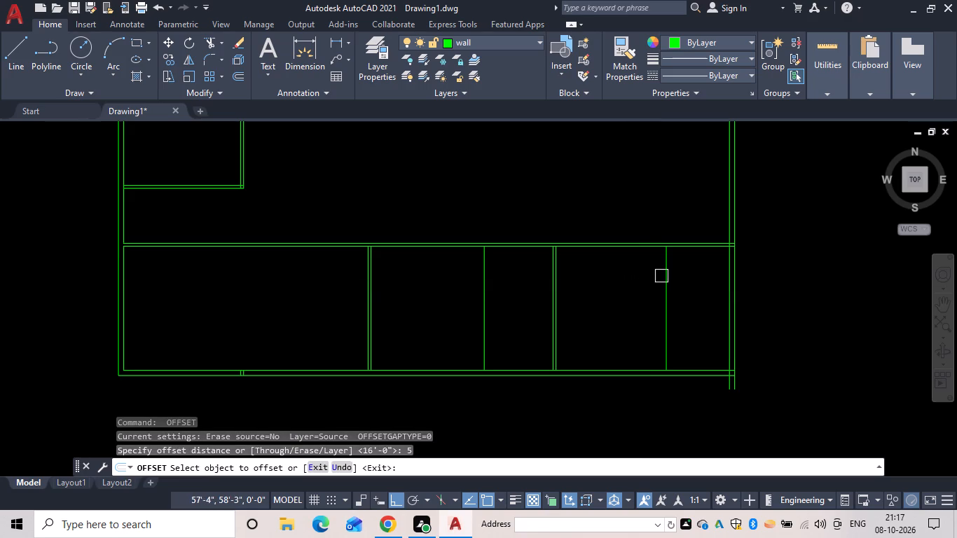
{"action": "left_click_drag", "start_coordinate": [661, 276], "coordinate": [684, 275]}
{"action": "left_click", "coordinate": [687, 275]}
{"action": "scroll", "coordinate": [687, 275], "scroll_direction": "up", "scroll_amount": 2}
{"action": "middle_click_drag", "start_coordinate": [687, 275], "coordinate": [650, 298]}
{"action": "key", "text": "space"}
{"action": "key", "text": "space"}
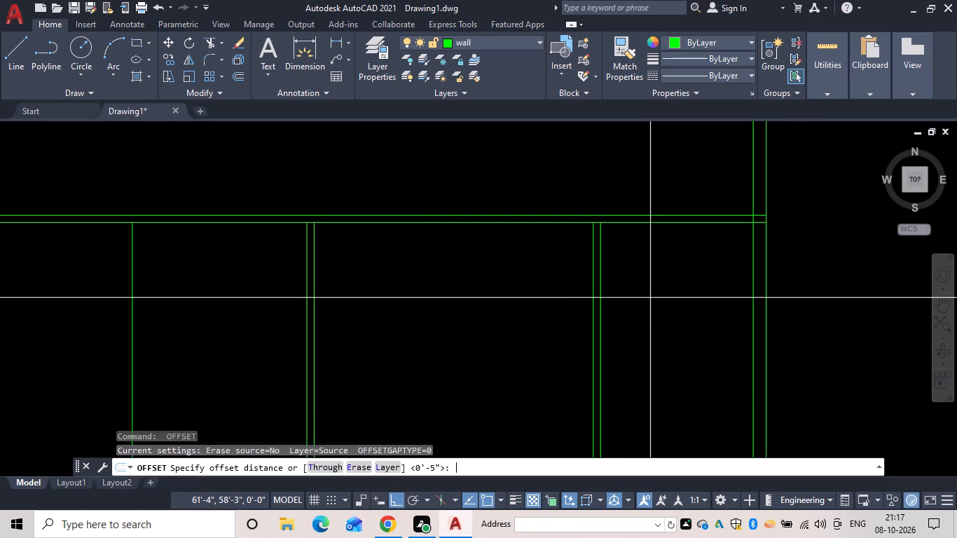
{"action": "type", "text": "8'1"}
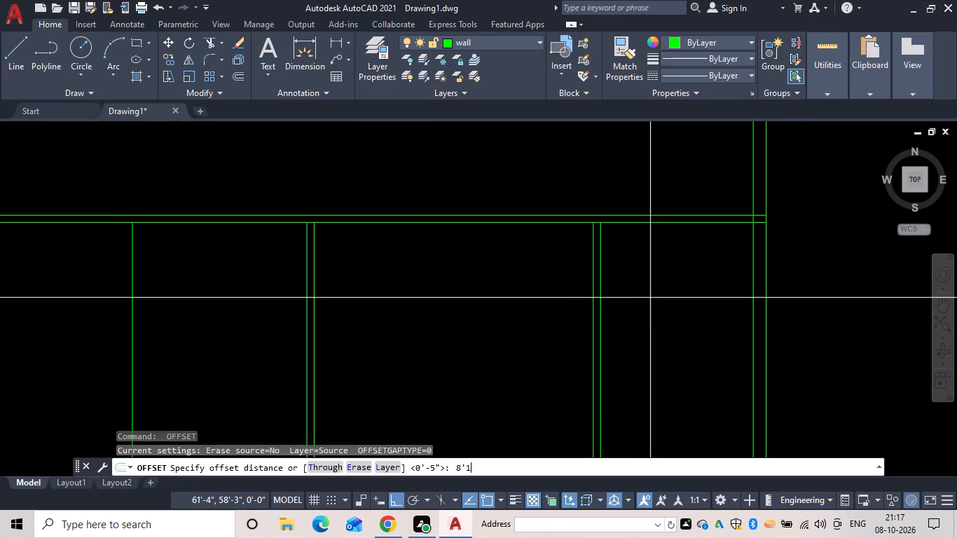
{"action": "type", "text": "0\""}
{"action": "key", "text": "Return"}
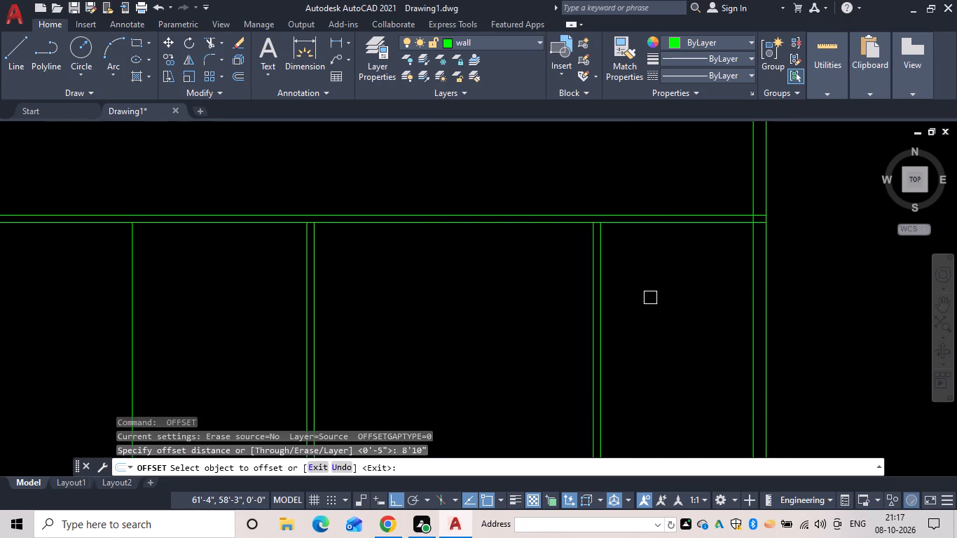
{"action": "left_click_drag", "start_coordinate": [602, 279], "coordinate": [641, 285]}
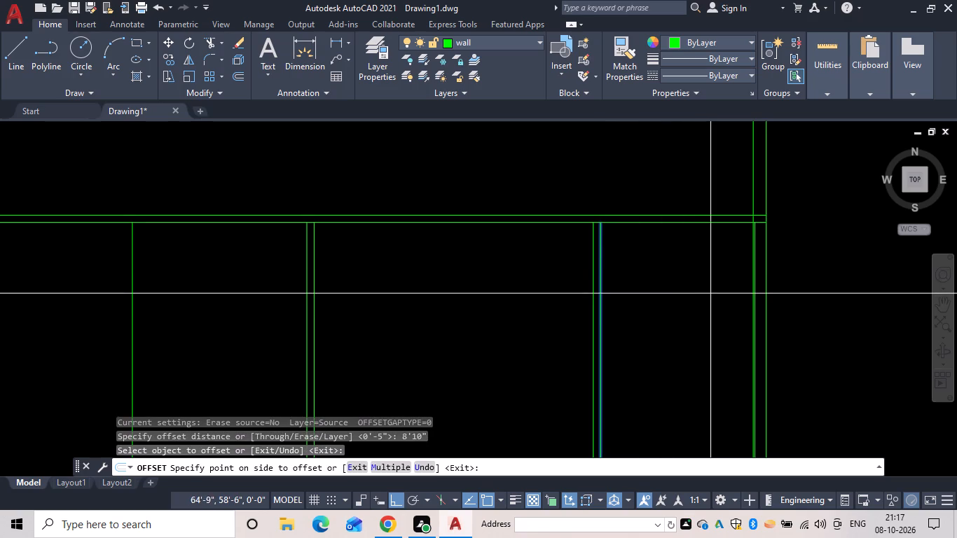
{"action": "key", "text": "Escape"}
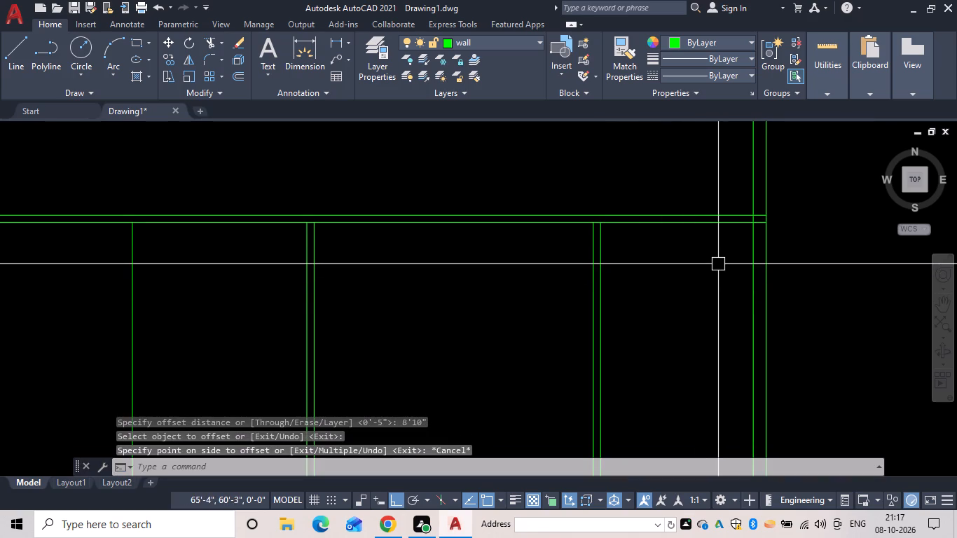
Fillet the outer and inner line pairs of the south and east walls into sharp corners at the building's southeast corner.
{"action": "scroll", "coordinate": [590, 304], "scroll_direction": "down", "scroll_amount": 1}
{"action": "middle_click_drag", "start_coordinate": [590, 304], "coordinate": [687, 209]}
{"action": "scroll", "coordinate": [613, 249], "scroll_direction": "down", "scroll_amount": 2}
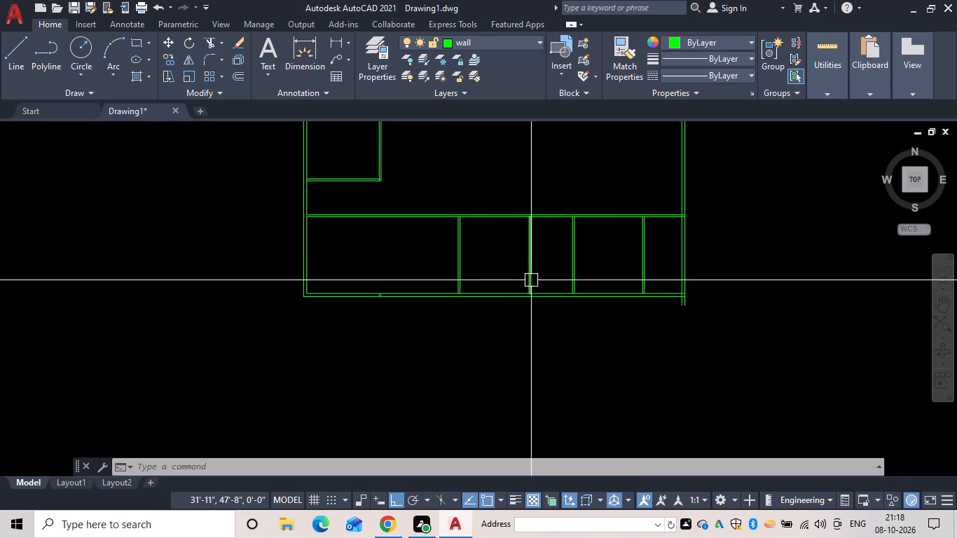
{"action": "scroll", "coordinate": [514, 251], "scroll_direction": "down", "scroll_amount": 3}
{"action": "middle_click_drag", "start_coordinate": [514, 251], "coordinate": [425, 296]}
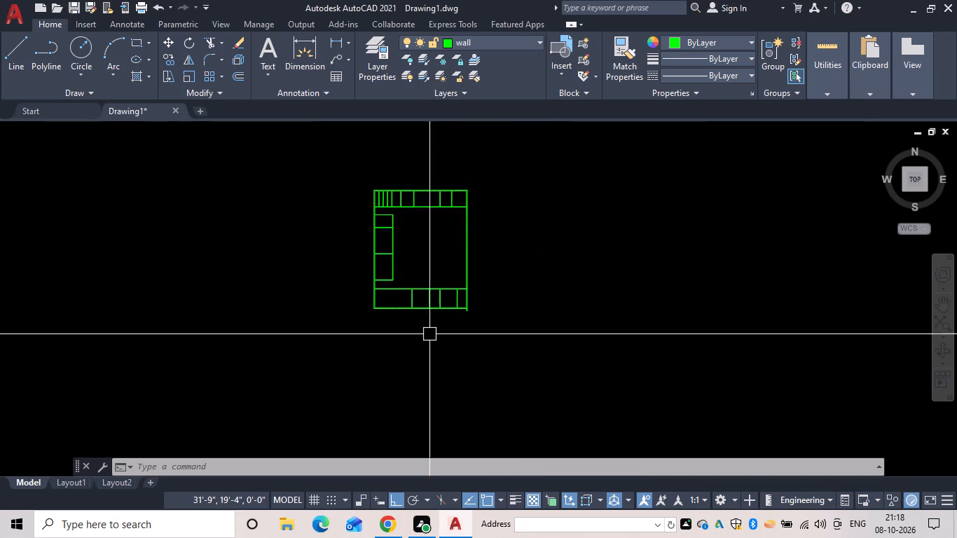
{"action": "scroll", "coordinate": [429, 333], "scroll_direction": "up", "scroll_amount": 2}
{"action": "middle_click_drag", "start_coordinate": [429, 333], "coordinate": [420, 365]}
{"action": "key", "text": "Escape"}
{"action": "scroll", "coordinate": [420, 366], "scroll_direction": "up", "scroll_amount": 1}
{"action": "middle_click_drag", "start_coordinate": [420, 367], "coordinate": [420, 368]}
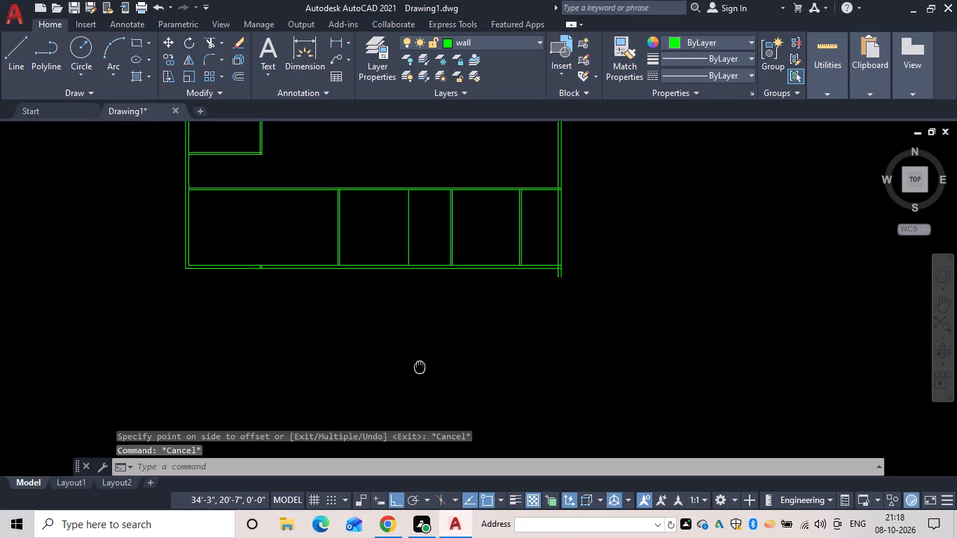
{"action": "middle_click_drag", "start_coordinate": [420, 368], "coordinate": [352, 449]}
{"action": "scroll", "coordinate": [497, 374], "scroll_direction": "up", "scroll_amount": 1}
{"action": "key", "text": "f"}
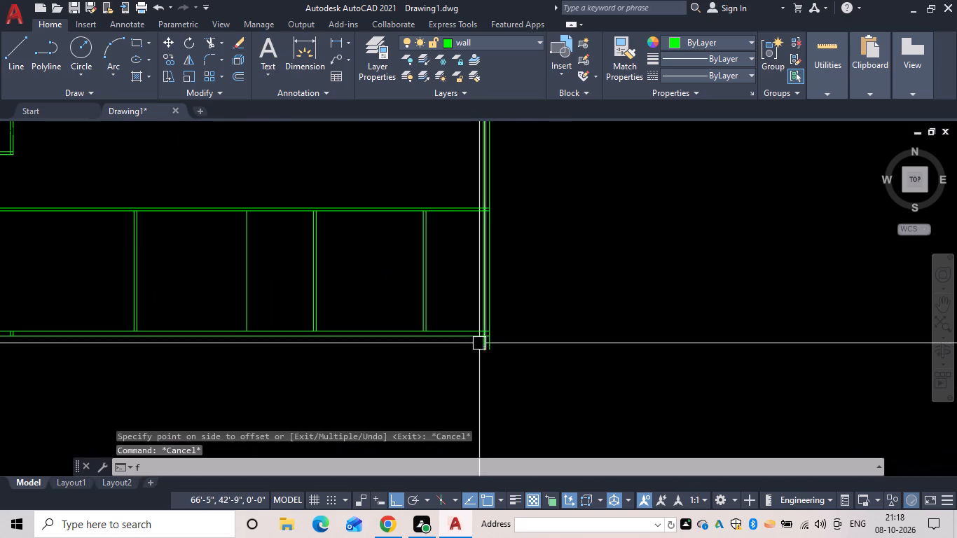
{"action": "key", "text": "space"}
{"action": "scroll", "coordinate": [474, 335], "scroll_direction": "up", "scroll_amount": 3}
{"action": "left_click", "coordinate": [481, 345]}
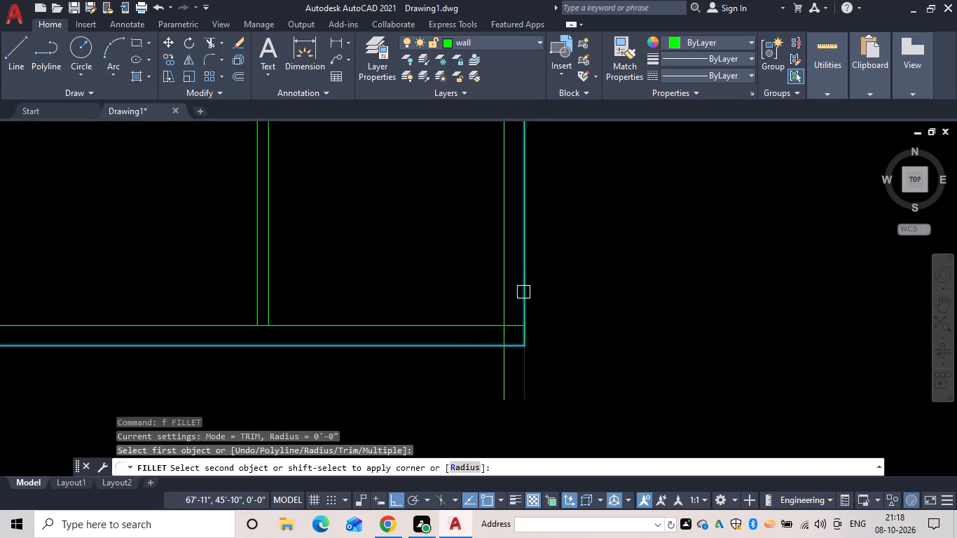
{"action": "left_click", "coordinate": [527, 283]}
{"action": "key", "text": "space"}
{"action": "left_click", "coordinate": [478, 322]}
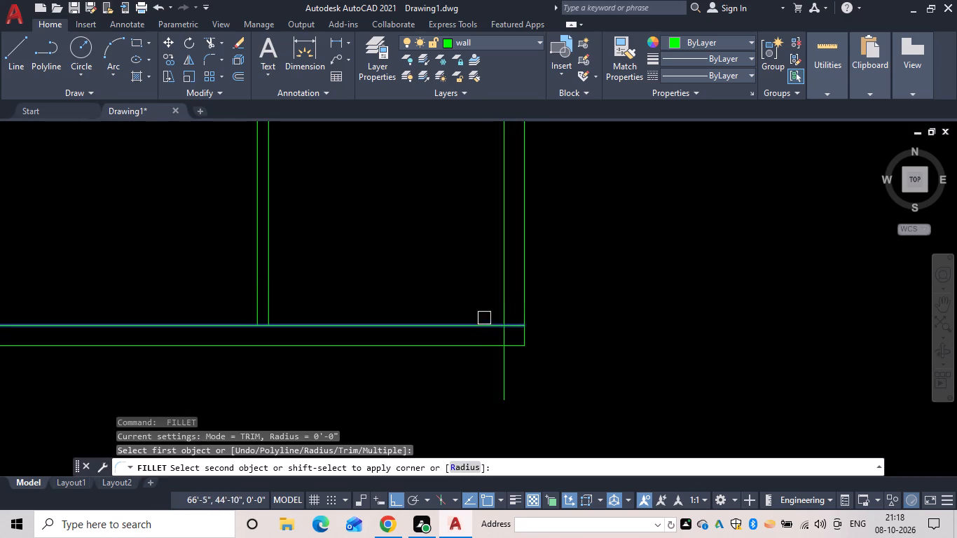
{"action": "left_click", "coordinate": [502, 296]}
Trim the junction where the top wing's south wall meets the east outer wall, clearing the crossing lines inside the wall thickness.
{"action": "scroll", "coordinate": [502, 296], "scroll_direction": "down", "scroll_amount": 5}
{"action": "middle_click_drag", "start_coordinate": [556, 296], "coordinate": [577, 330]}
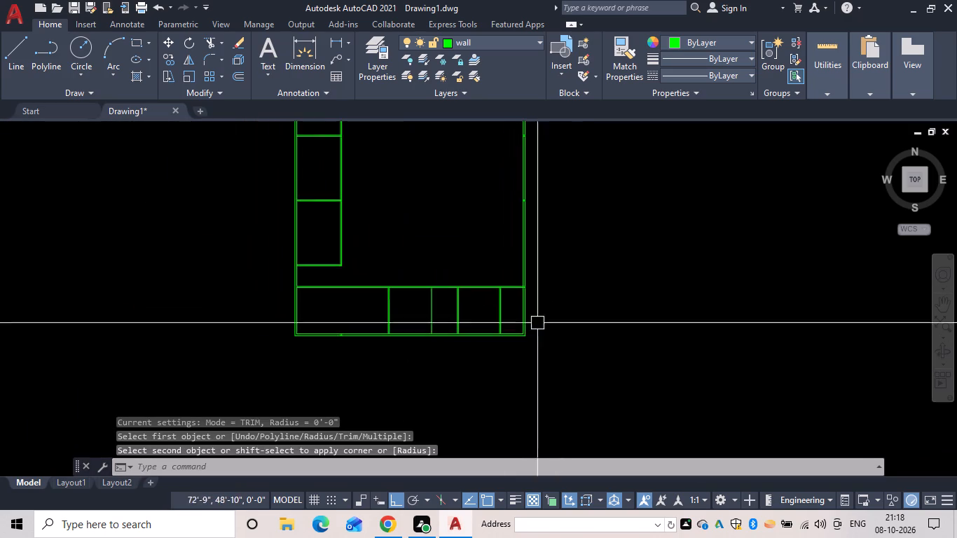
{"action": "middle_click_drag", "start_coordinate": [463, 250], "coordinate": [513, 375]}
{"action": "middle_click_drag", "start_coordinate": [537, 327], "coordinate": [493, 324]}
{"action": "scroll", "coordinate": [502, 319], "scroll_direction": "down", "scroll_amount": 1}
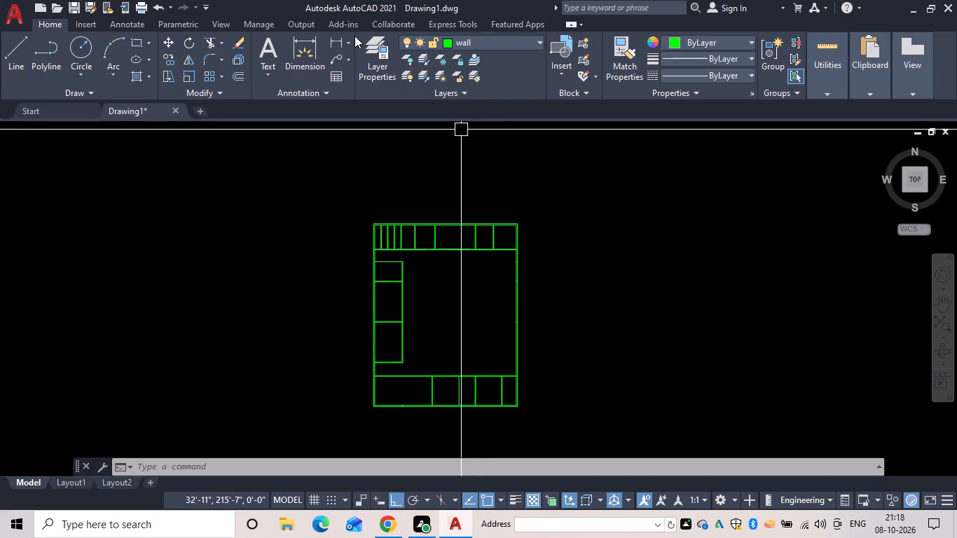
{"action": "scroll", "coordinate": [514, 273], "scroll_direction": "up", "scroll_amount": 2}
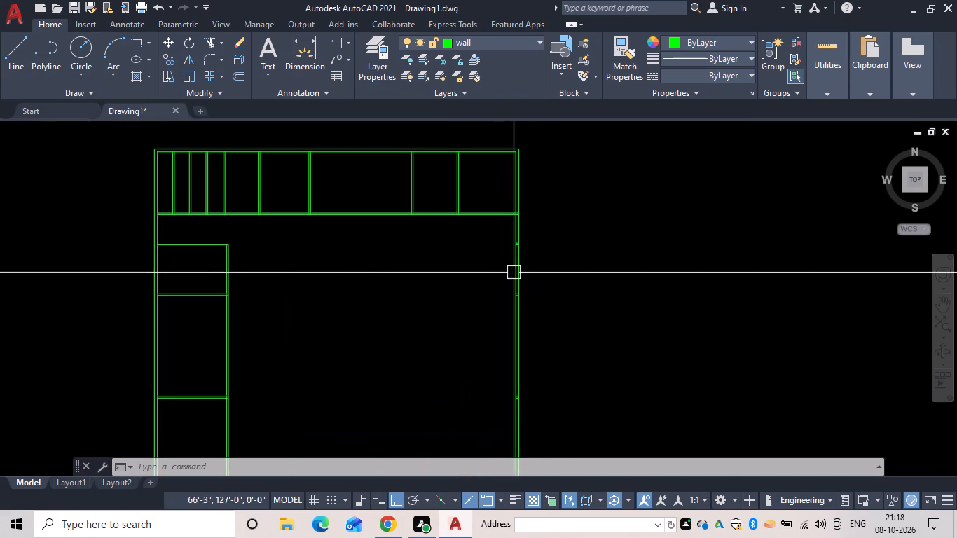
{"action": "key", "text": "Escape"}
{"action": "scroll", "coordinate": [511, 243], "scroll_direction": "up", "scroll_amount": 2}
{"action": "middle_click_drag", "start_coordinate": [507, 247], "coordinate": [383, 352]}
{"action": "key", "text": "t"}
{"action": "key", "text": "r"}
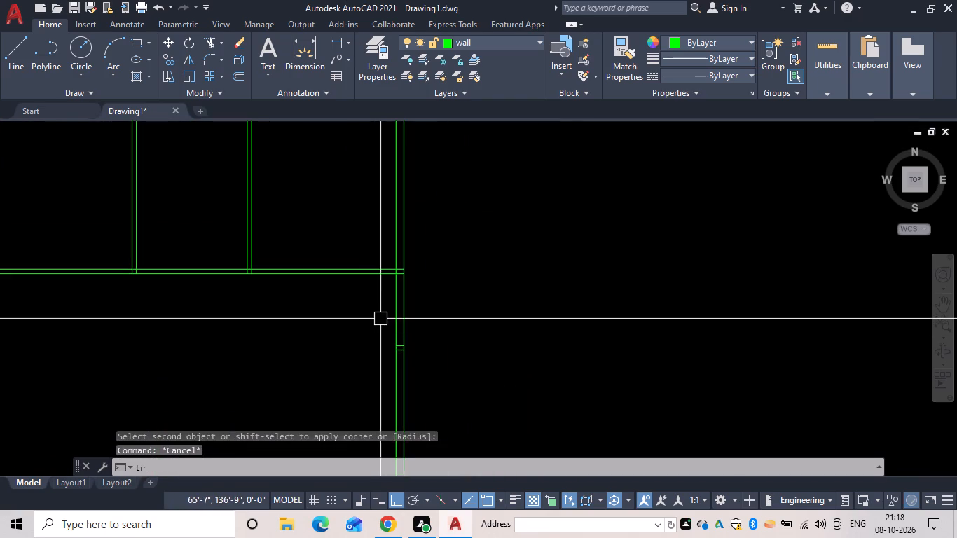
{"action": "scroll", "coordinate": [411, 282], "scroll_direction": "up", "scroll_amount": 4}
{"action": "key", "text": "Escape"}
{"action": "key", "text": "t"}
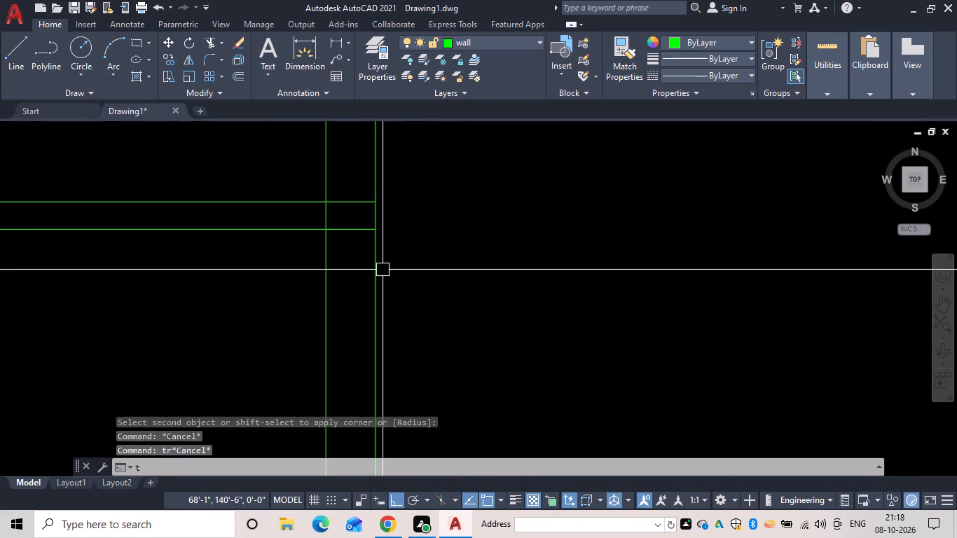
{"action": "type", "text": "r"}
{"action": "key", "text": "space"}
{"action": "scroll", "coordinate": [354, 227], "scroll_direction": "up", "scroll_amount": 2}
{"action": "left_click_drag", "start_coordinate": [257, 207], "coordinate": [340, 167]}
{"action": "left_click_drag", "start_coordinate": [337, 154], "coordinate": [337, 204]}
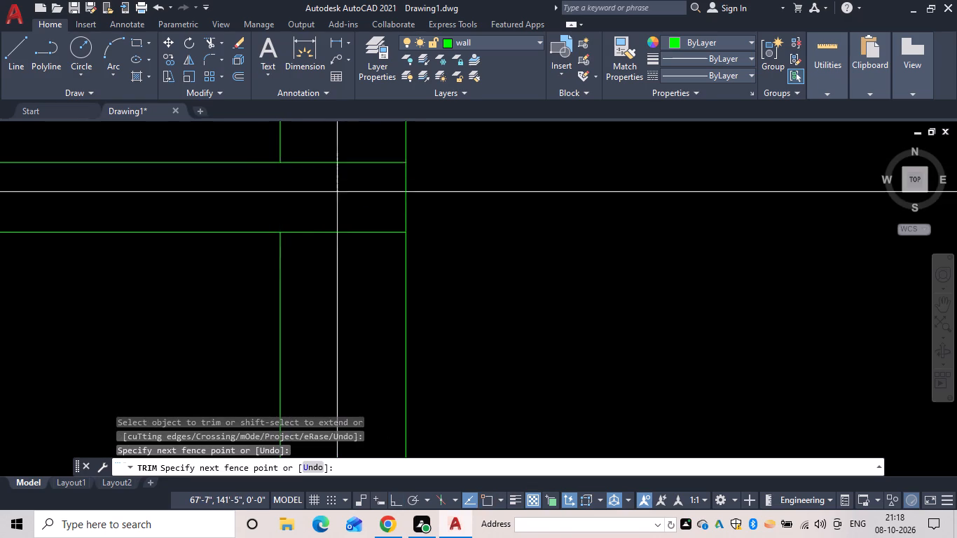
{"action": "left_click_drag", "start_coordinate": [337, 204], "coordinate": [339, 268]}
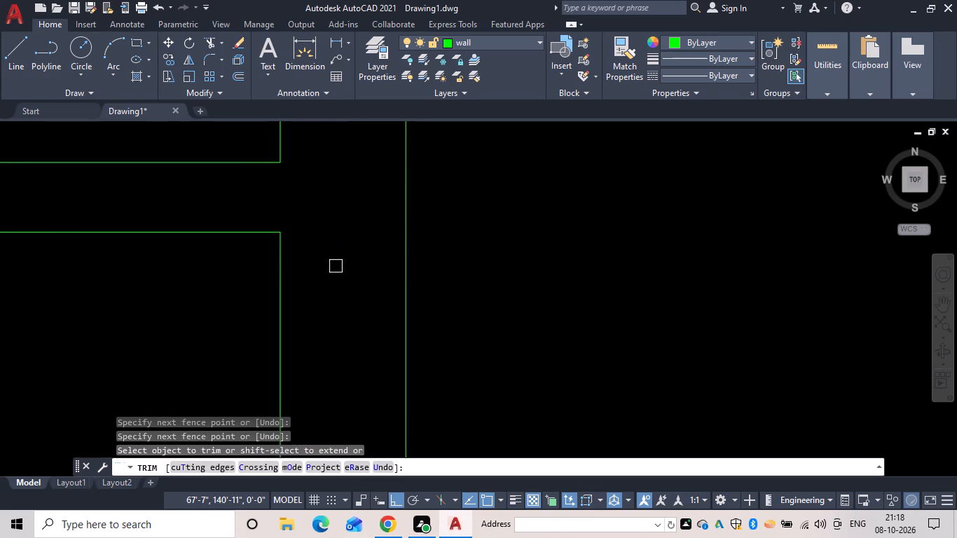
{"action": "key", "text": "Escape"}
{"action": "key", "text": "Escape"}
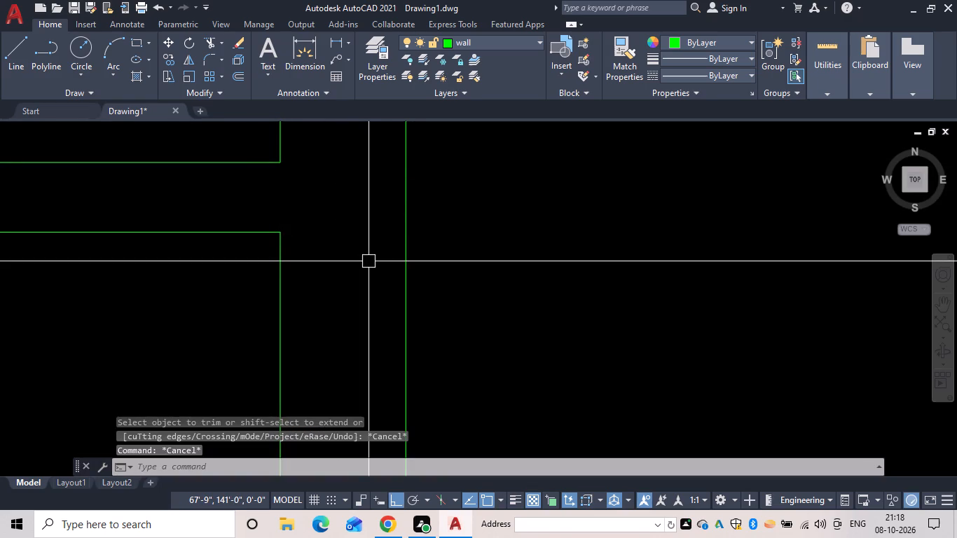
Offset the east wall's inner line 17' to the left, below the top wing, for the east wing rooms.
{"action": "type", "text": "of 17'"}
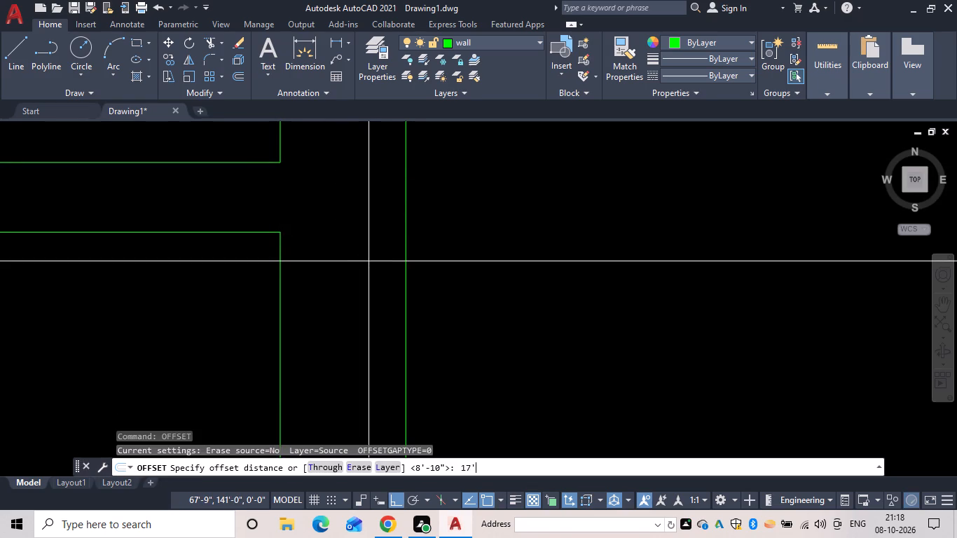
{"action": "key", "text": "Return"}
{"action": "scroll", "coordinate": [342, 265], "scroll_direction": "down", "scroll_amount": 3}
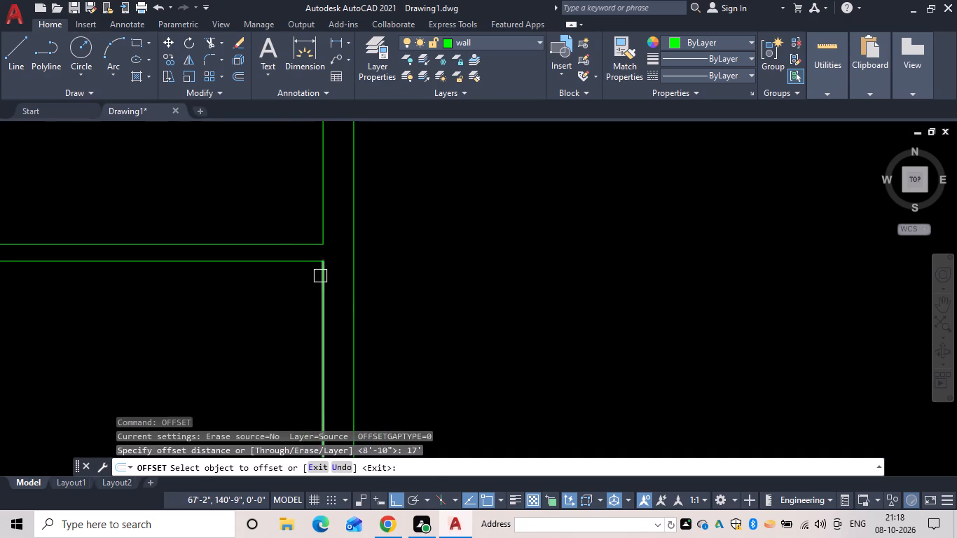
{"action": "left_click_drag", "start_coordinate": [321, 277], "coordinate": [304, 287]}
{"action": "scroll", "coordinate": [256, 305], "scroll_direction": "down", "scroll_amount": 3}
{"action": "middle_click_drag", "start_coordinate": [255, 307], "coordinate": [419, 256]}
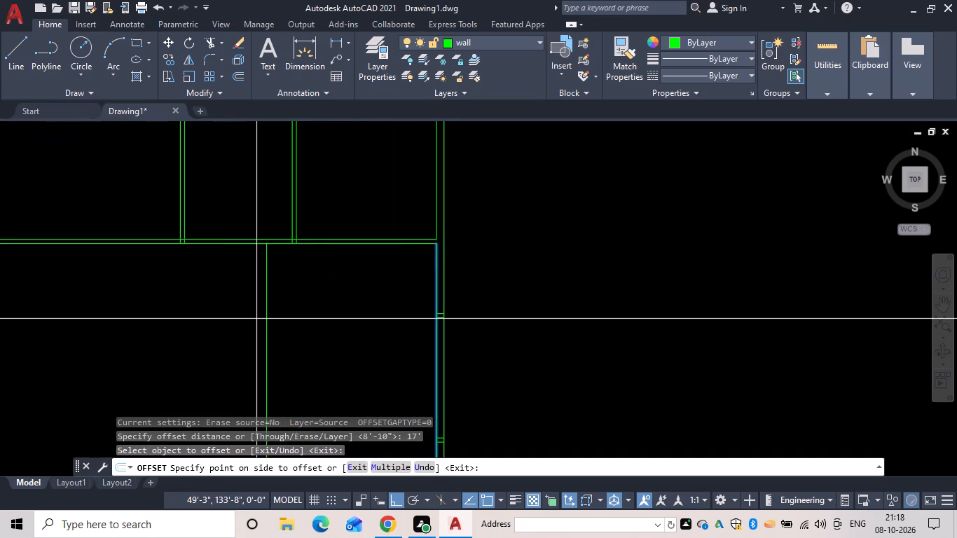
{"action": "scroll", "coordinate": [269, 317], "scroll_direction": "down", "scroll_amount": 1}
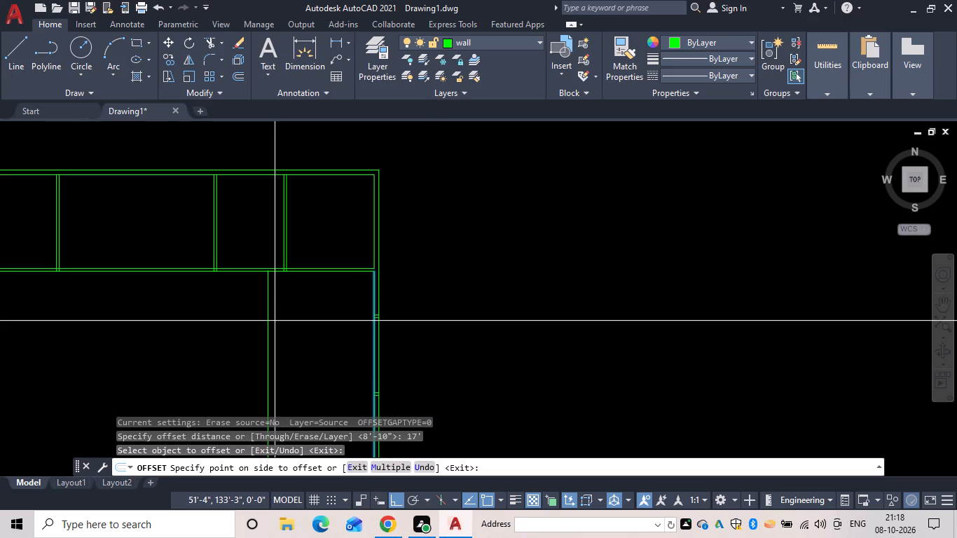
{"action": "left_click", "coordinate": [259, 315]}
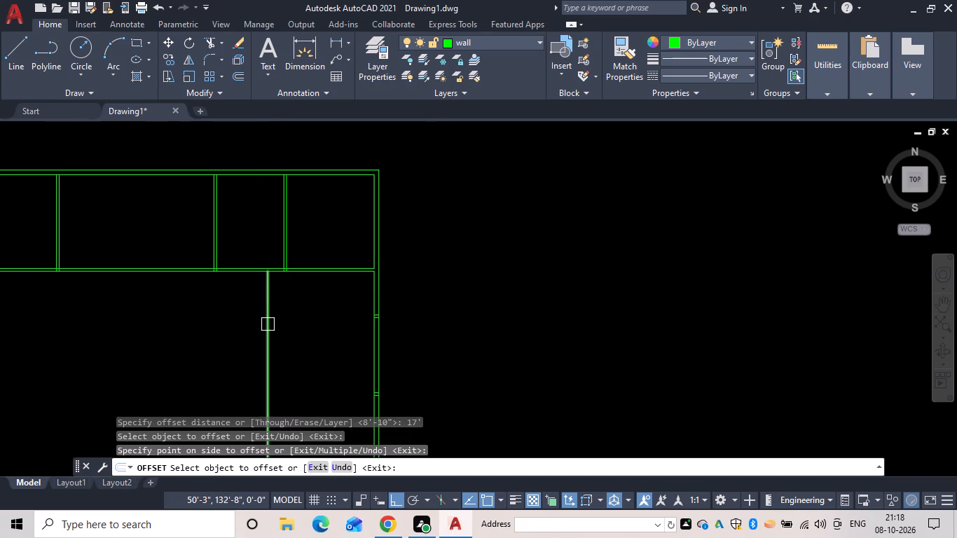
Offset the new east wing line 5" to the left to form its courtyard-side wall.
{"action": "key", "text": "space"}
{"action": "key", "text": "space"}
{"action": "type", "text": "5"}
{"action": "key", "text": "space"}
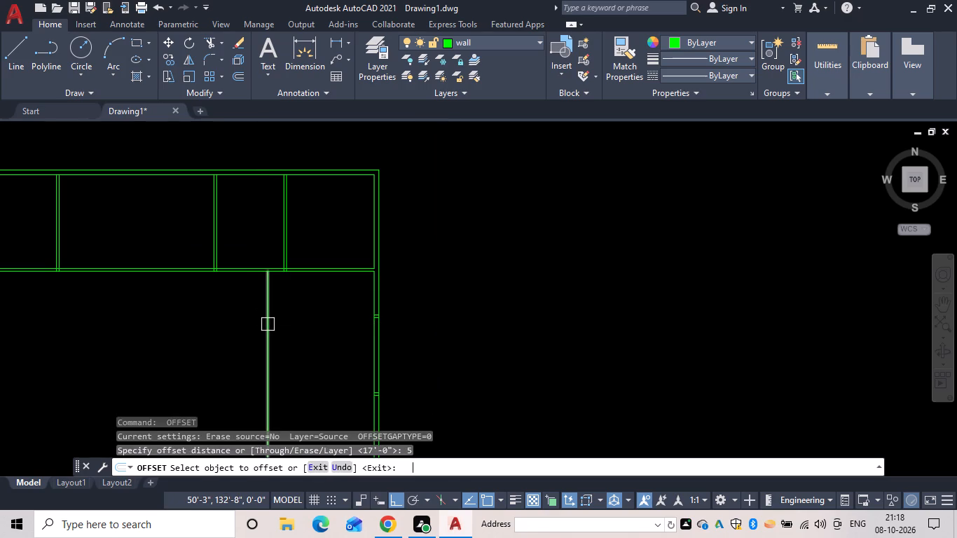
{"action": "left_click_drag", "start_coordinate": [268, 324], "coordinate": [258, 327]}
{"action": "left_click_drag", "start_coordinate": [264, 326], "coordinate": [245, 333]}
{"action": "left_click", "coordinate": [210, 341]}
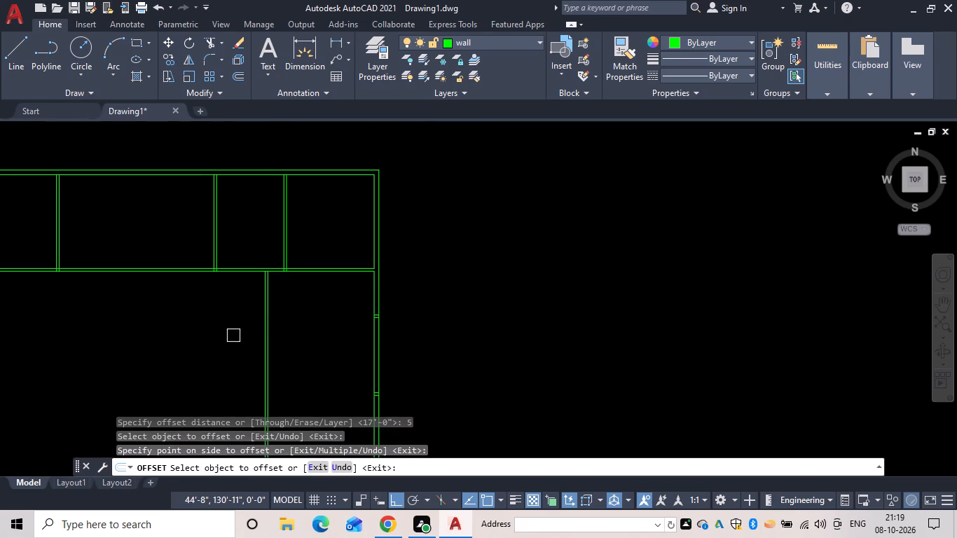
{"action": "middle_click_drag", "start_coordinate": [248, 334], "coordinate": [316, 247]}
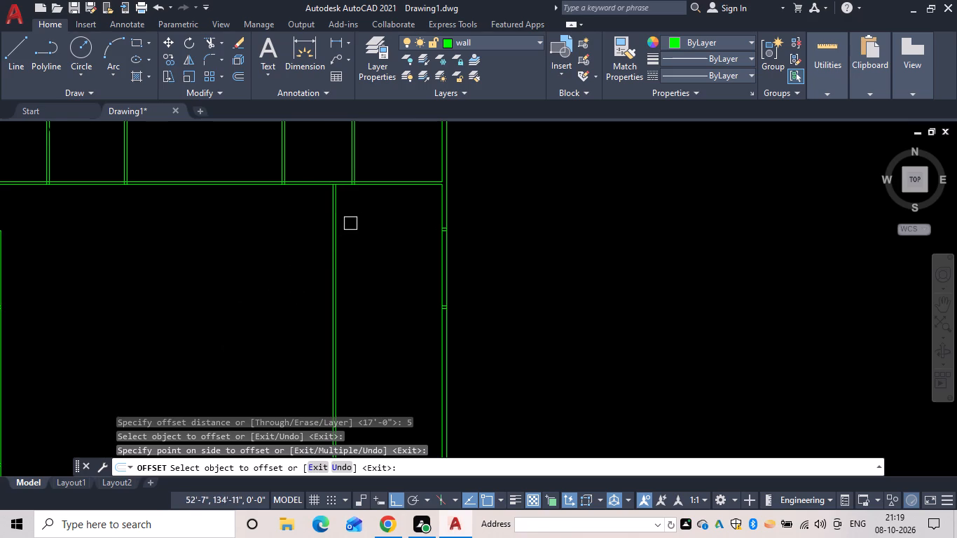
Offset the lower line of the top wing's south wall 24'9" downward for the east wing's first room.
{"action": "scroll", "coordinate": [352, 222], "scroll_direction": "up", "scroll_amount": 1}
{"action": "key", "text": "Escape"}
{"action": "type", "text": "of 24'9\""}
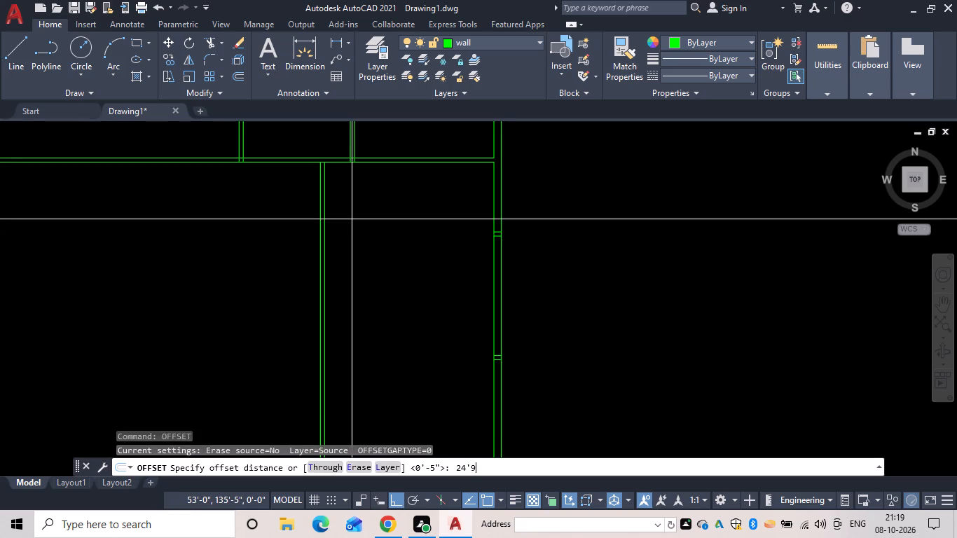
{"action": "key", "text": "space"}
{"action": "left_click", "coordinate": [382, 161]}
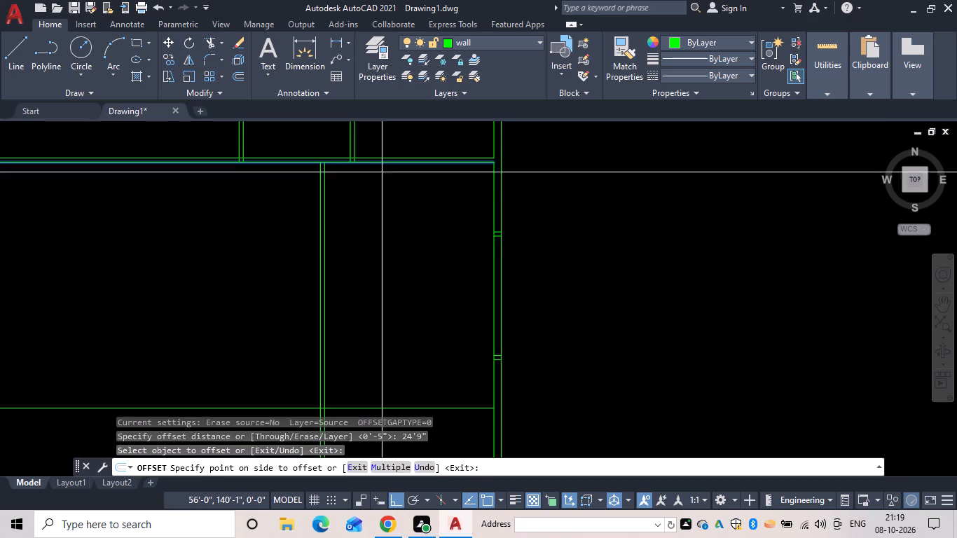
{"action": "left_click", "coordinate": [392, 265]}
Offset the first east wing room's bottom line 5" downward to form its partition wall.
{"action": "scroll", "coordinate": [395, 273], "scroll_direction": "down", "scroll_amount": 1}
{"action": "key", "text": "space"}
{"action": "key", "text": "space"}
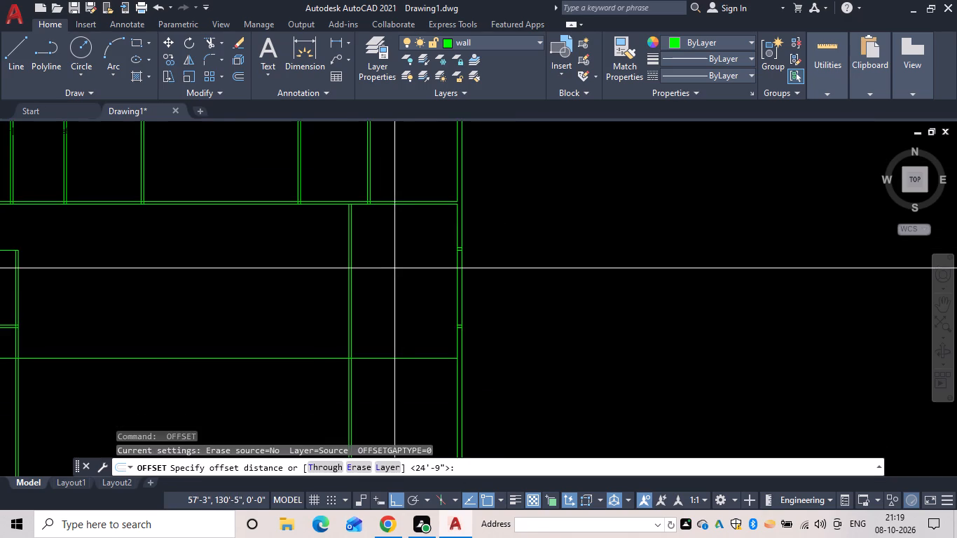
{"action": "type", "text": "5"}
{"action": "key", "text": "space"}
{"action": "left_click", "coordinate": [404, 361]}
{"action": "left_click", "coordinate": [392, 380]}
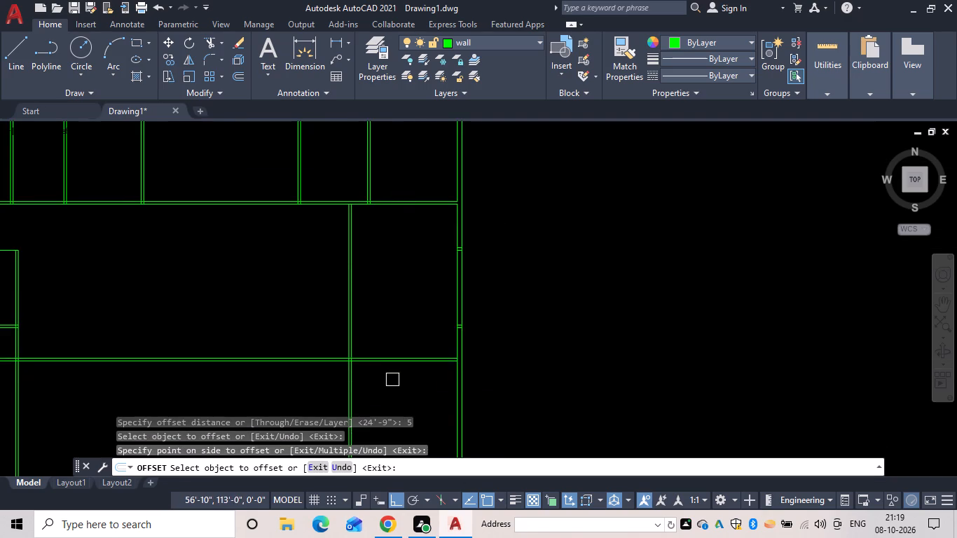
{"action": "scroll", "coordinate": [392, 380], "scroll_direction": "down", "scroll_amount": 1}
{"action": "middle_click_drag", "start_coordinate": [390, 380], "coordinate": [465, 312]}
{"action": "key", "text": "Escape"}
Trim the crossing lines where the new horizontal partition meets the east wing's courtyard-side wall, opening the junction.
{"action": "key", "text": "t"}
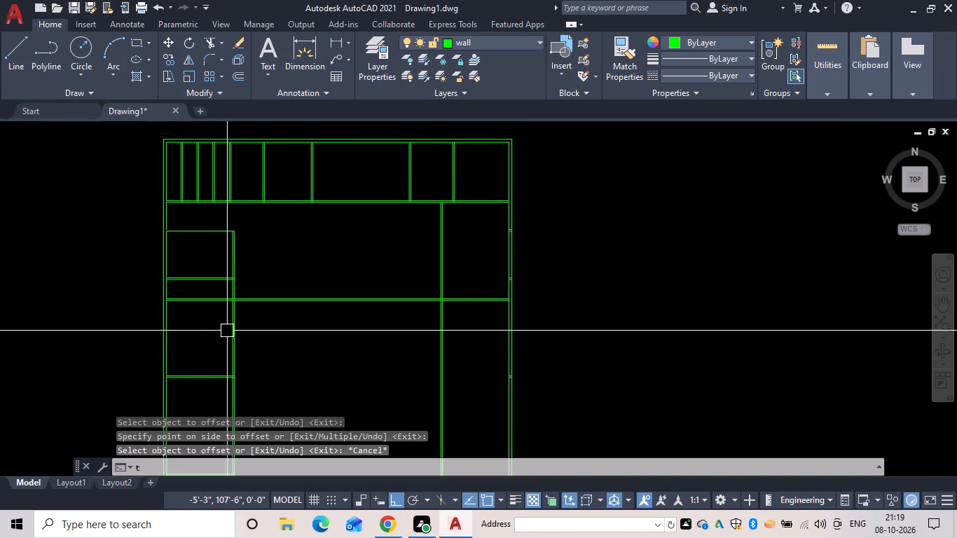
{"action": "key", "text": "r"}
{"action": "key", "text": "space"}
{"action": "scroll", "coordinate": [465, 301], "scroll_direction": "up", "scroll_amount": 3}
{"action": "scroll", "coordinate": [347, 308], "scroll_direction": "up", "scroll_amount": 5}
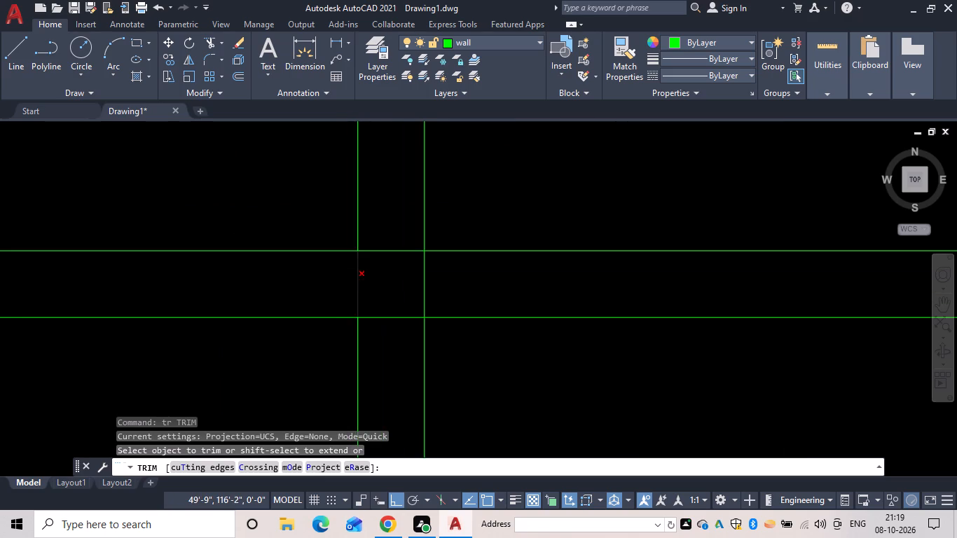
{"action": "left_click_drag", "start_coordinate": [343, 288], "coordinate": [449, 291]}
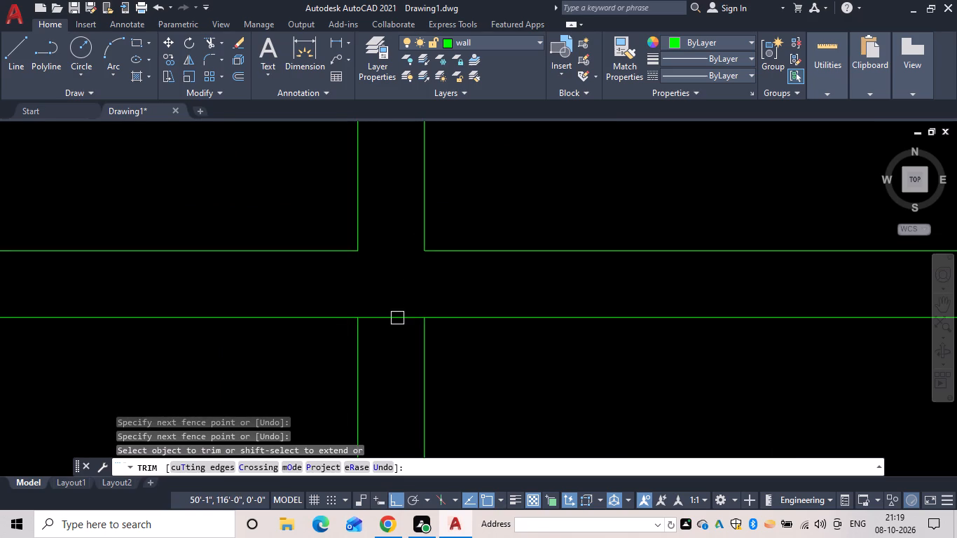
{"action": "left_click", "coordinate": [397, 319]}
{"action": "scroll", "coordinate": [402, 340], "scroll_direction": "down", "scroll_amount": 3}
{"action": "scroll", "coordinate": [456, 370], "scroll_direction": "down", "scroll_amount": 1}
{"action": "middle_click_drag", "start_coordinate": [445, 359], "coordinate": [428, 350]}
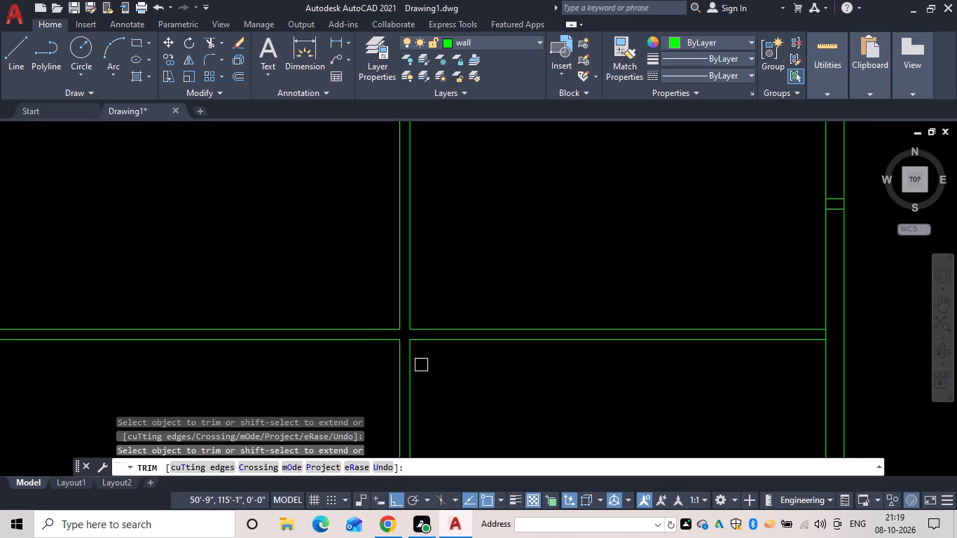
{"action": "scroll", "coordinate": [389, 350], "scroll_direction": "up", "scroll_amount": 3}
{"action": "key", "text": "Escape"}
Extend the left line of the east wing's courtyard-side wall across the gap at the first partition junction.
{"action": "type", "text": "ex"}
{"action": "key", "text": "space"}
{"action": "left_click", "coordinate": [406, 289]}
{"action": "key", "text": "Escape"}
{"action": "scroll", "coordinate": [370, 361], "scroll_direction": "down", "scroll_amount": 2}
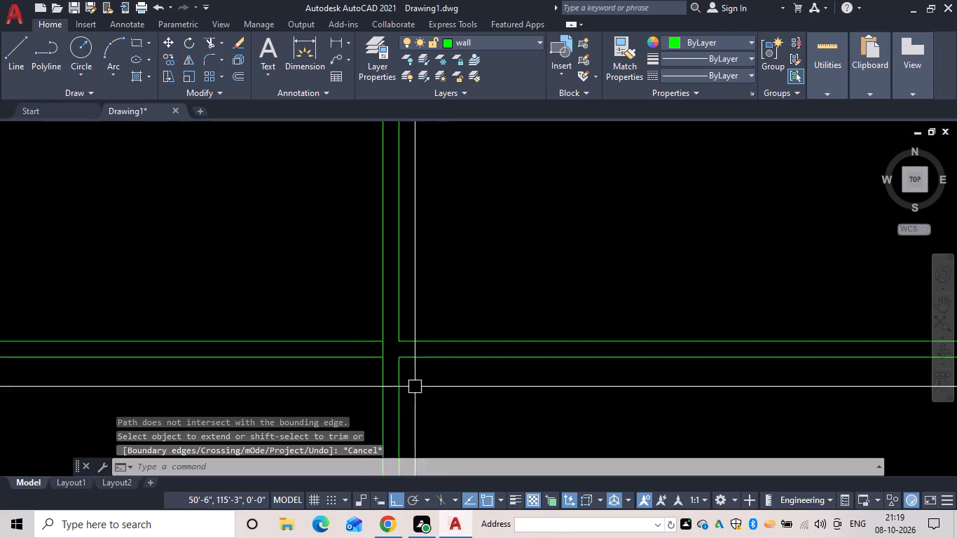
{"action": "scroll", "coordinate": [463, 399], "scroll_direction": "down", "scroll_amount": 2}
{"action": "middle_click_drag", "start_coordinate": [452, 393], "coordinate": [317, 286]}
{"action": "key", "text": "Escape"}
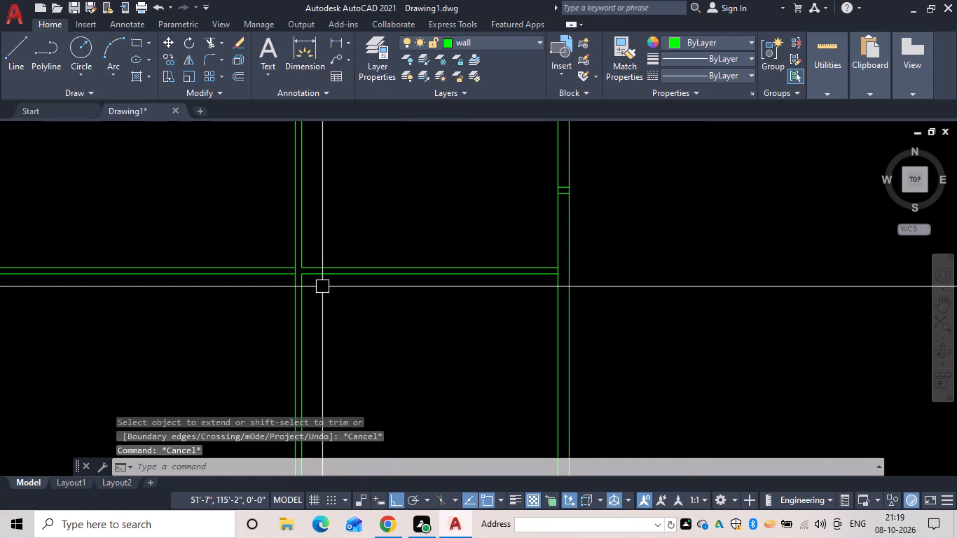
Offset the lower line of the east wing's first partition 24'9" downward for the second room.
{"action": "type", "text": "of"}
{"action": "key", "text": "space"}
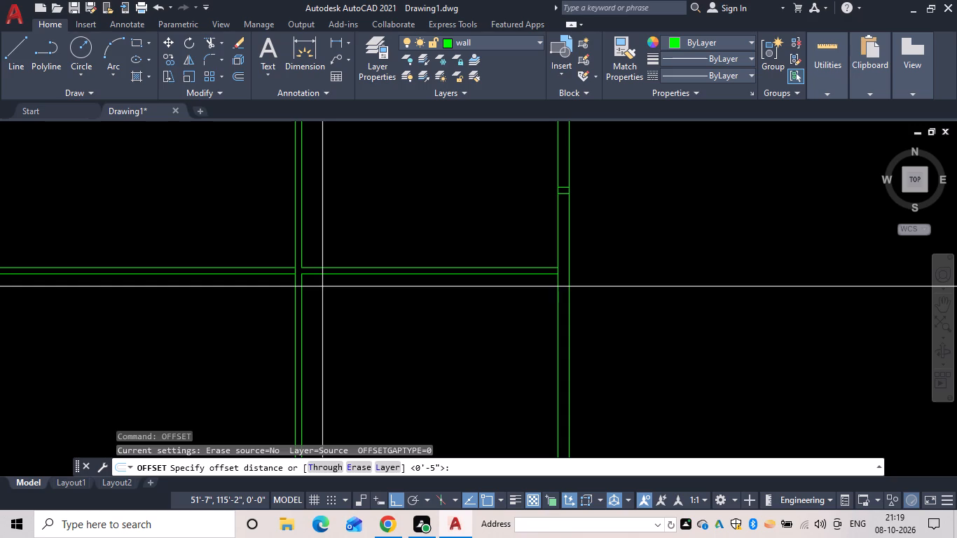
{"action": "type", "text": "24'9\""}
{"action": "key", "text": "space"}
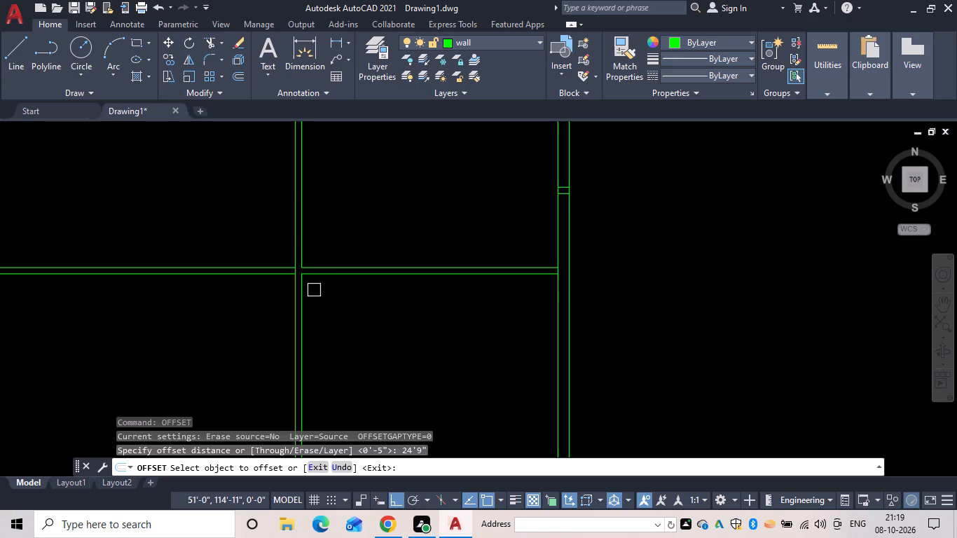
{"action": "left_click", "coordinate": [342, 272]}
{"action": "scroll", "coordinate": [372, 345], "scroll_direction": "down", "scroll_amount": 3}
{"action": "middle_click_drag", "start_coordinate": [366, 336], "coordinate": [338, 230]}
{"action": "left_click", "coordinate": [346, 277]}
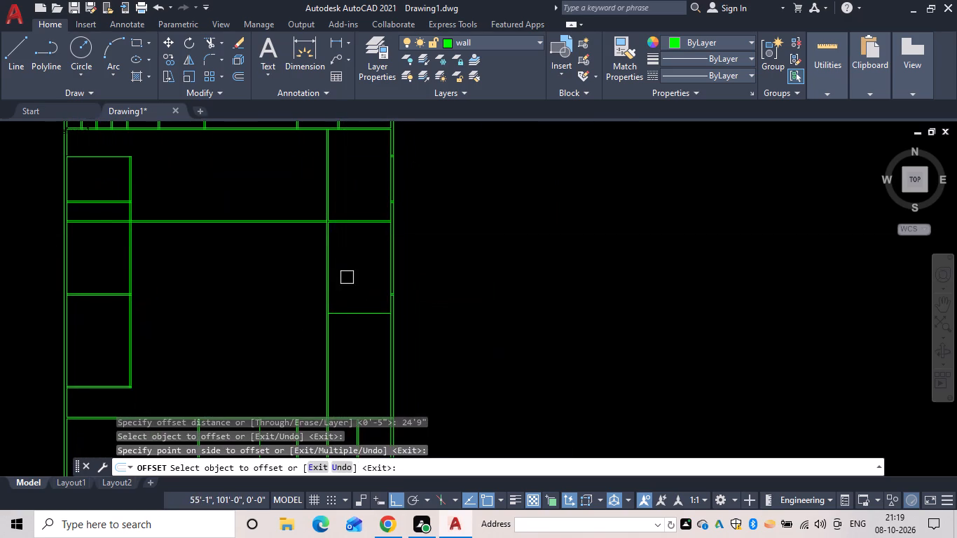
Offset the second east wing room's bottom line 5" downward to form its partition wall.
{"action": "key", "text": "space"}
{"action": "key", "text": "space"}
{"action": "type", "text": "5"}
{"action": "key", "text": "space"}
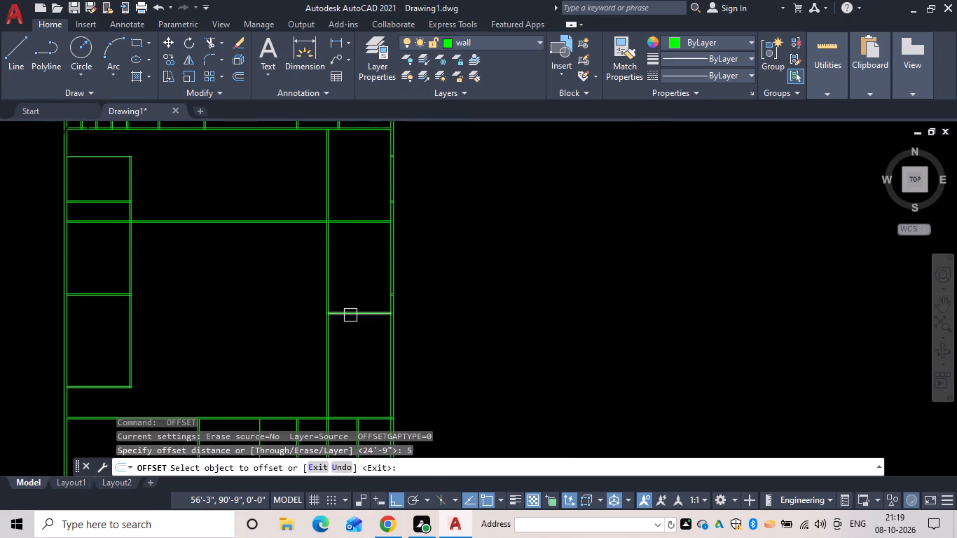
{"action": "left_click_drag", "start_coordinate": [350, 315], "coordinate": [350, 327]}
{"action": "left_click", "coordinate": [350, 342]}
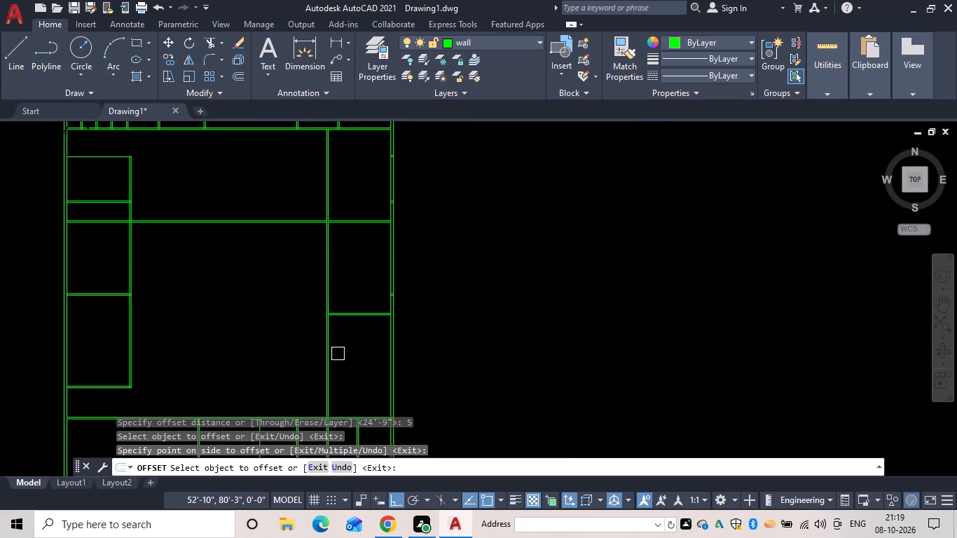
{"action": "scroll", "coordinate": [328, 333], "scroll_direction": "up", "scroll_amount": 2}
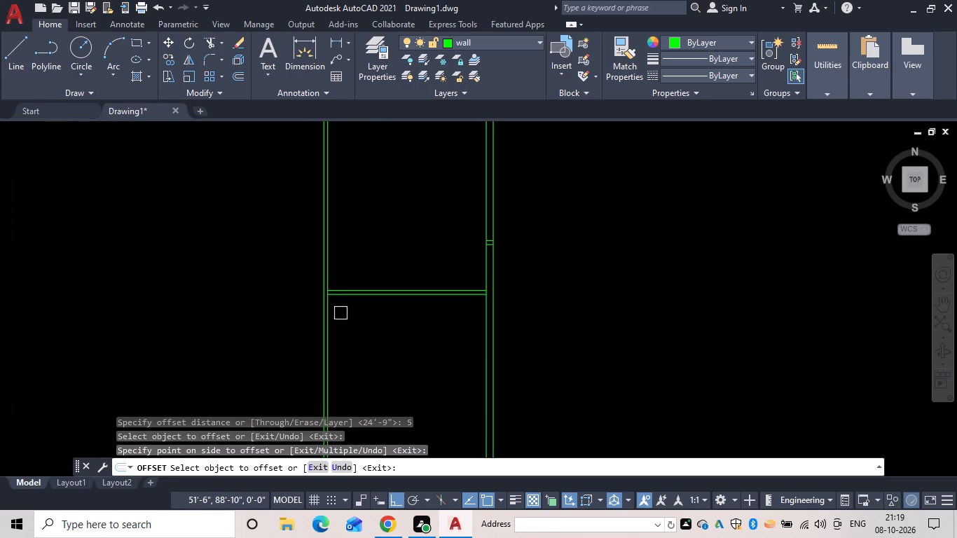
{"action": "key", "text": "space"}
{"action": "key", "text": "space"}
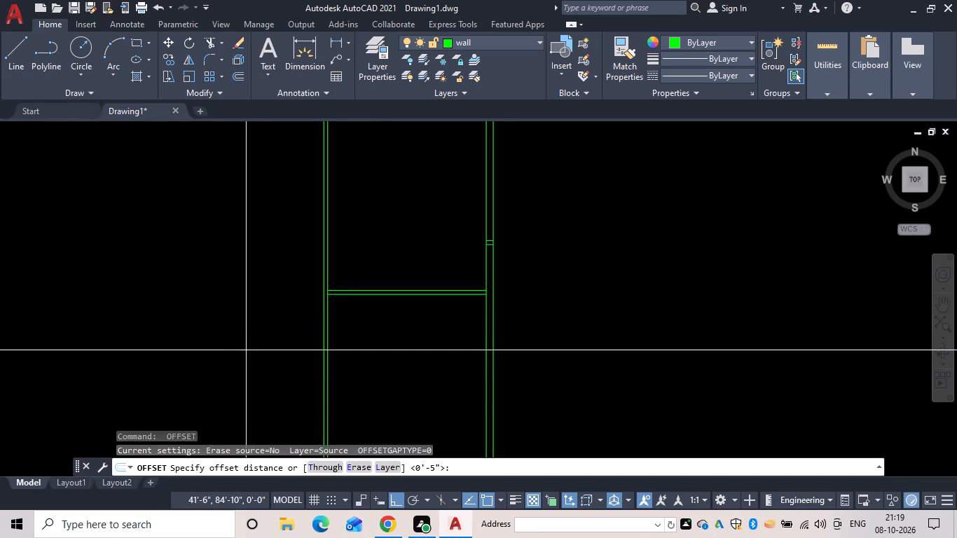
{"action": "key", "text": "Escape"}
Offset the lower line of the east wing's second partition 14' downward for the third room.
{"action": "type", "text": "of"}
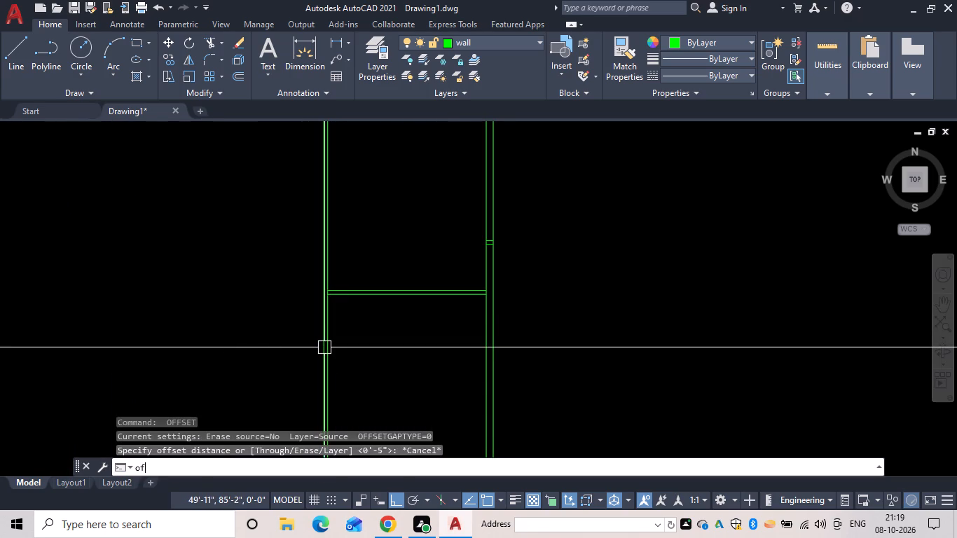
{"action": "key", "text": "space"}
{"action": "type", "text": "14'v"}
{"action": "key", "text": "space"}
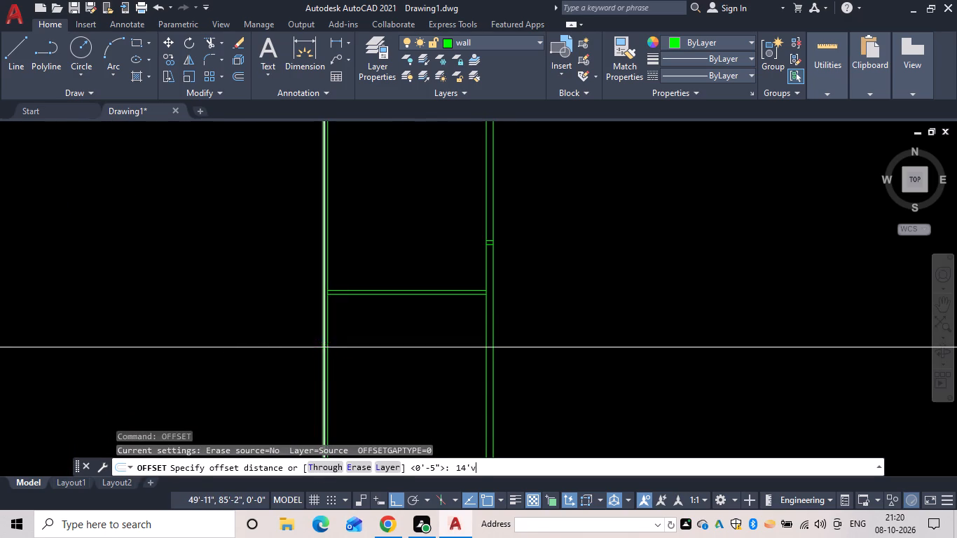
{"action": "type", "text": "14'"}
{"action": "key", "text": "space"}
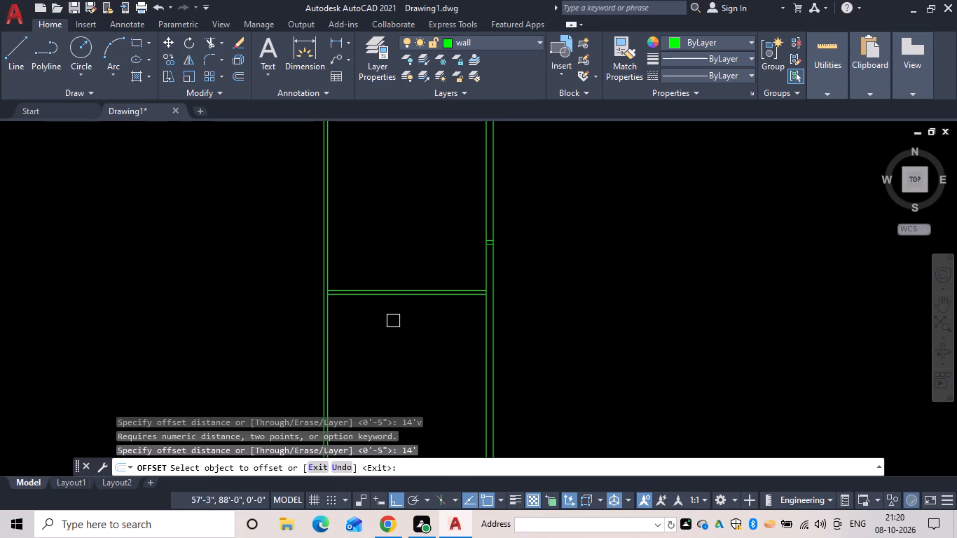
{"action": "left_click_drag", "start_coordinate": [395, 295], "coordinate": [392, 326]}
{"action": "left_click", "coordinate": [390, 354]}
Offset the third east wing room's bottom line 5" downward to form its partition wall.
{"action": "scroll", "coordinate": [394, 361], "scroll_direction": "down", "scroll_amount": 3}
{"action": "middle_click_drag", "start_coordinate": [390, 361], "coordinate": [363, 308]}
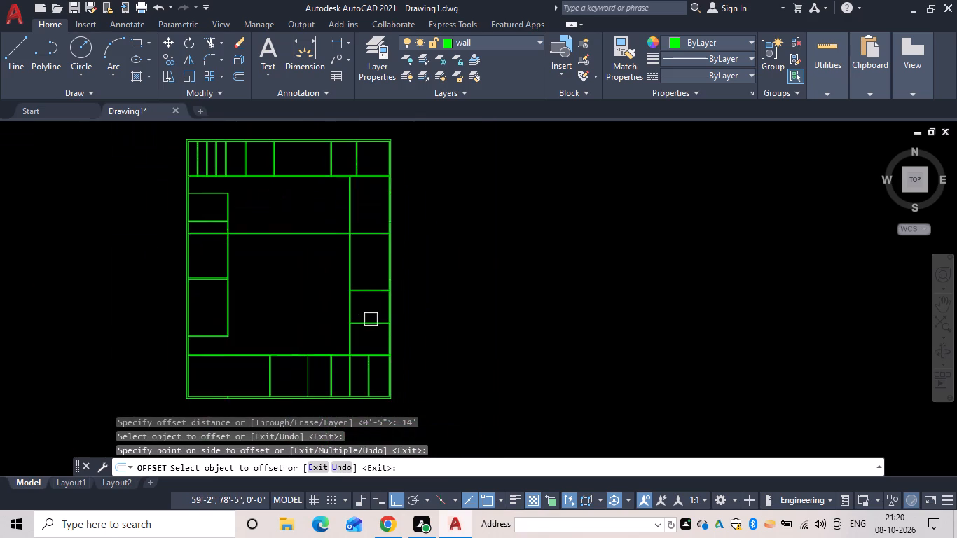
{"action": "scroll", "coordinate": [371, 320], "scroll_direction": "up", "scroll_amount": 2}
{"action": "key", "text": "space"}
{"action": "key", "text": "space"}
{"action": "type", "text": "5"}
{"action": "key", "text": "space"}
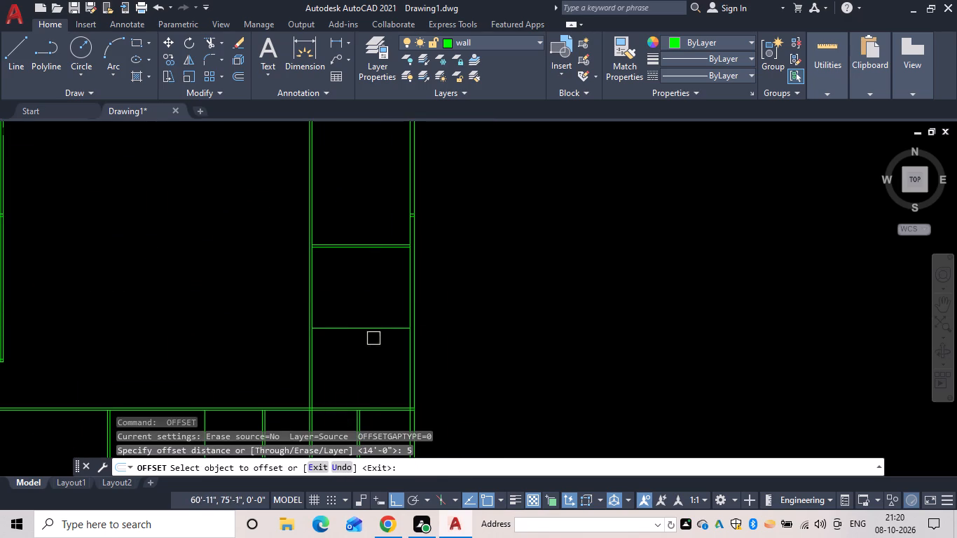
{"action": "left_click_drag", "start_coordinate": [372, 325], "coordinate": [370, 341]}
{"action": "left_click", "coordinate": [362, 376]}
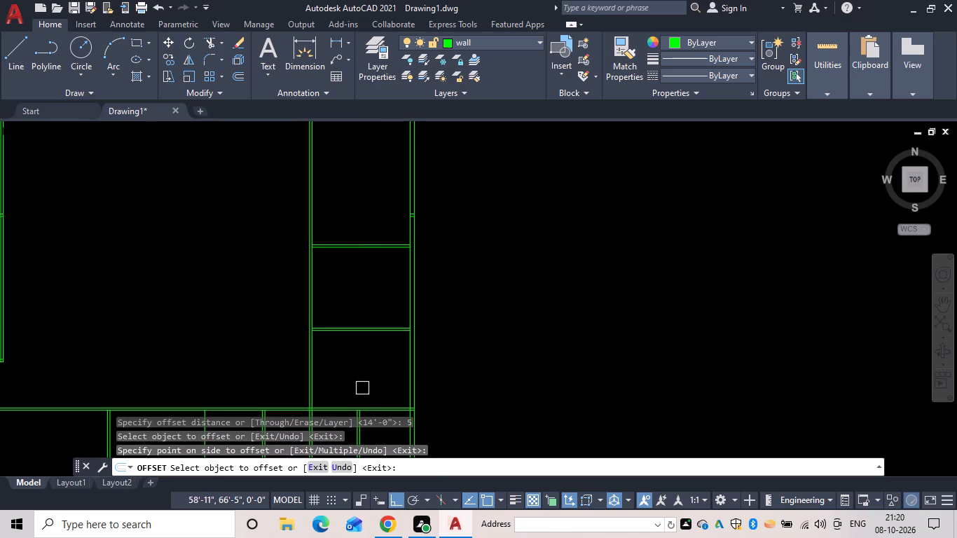
Erase the horizontal wall lines running across the courtyard from the west outer wall to the east wing.
{"action": "scroll", "coordinate": [394, 385], "scroll_direction": "up", "scroll_amount": 3}
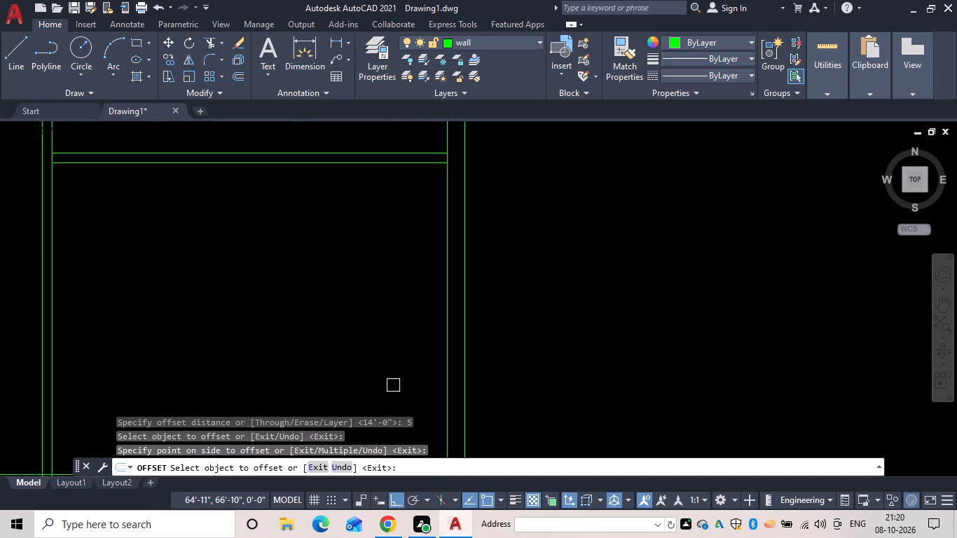
{"action": "scroll", "coordinate": [390, 385], "scroll_direction": "down", "scroll_amount": 2}
{"action": "middle_click_drag", "start_coordinate": [381, 387], "coordinate": [373, 391]}
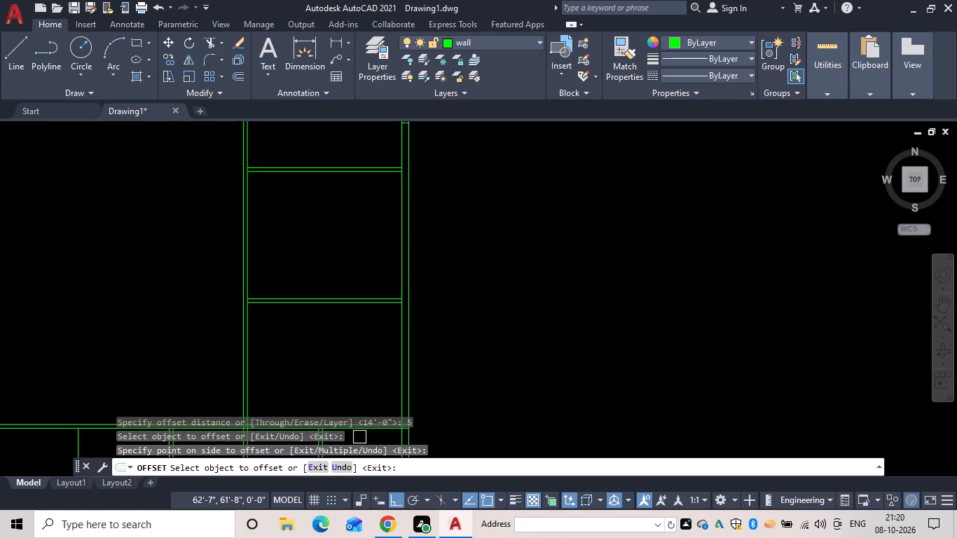
{"action": "scroll", "coordinate": [319, 394], "scroll_direction": "down", "scroll_amount": 3}
{"action": "left_click_drag", "start_coordinate": [253, 299], "coordinate": [250, 297]}
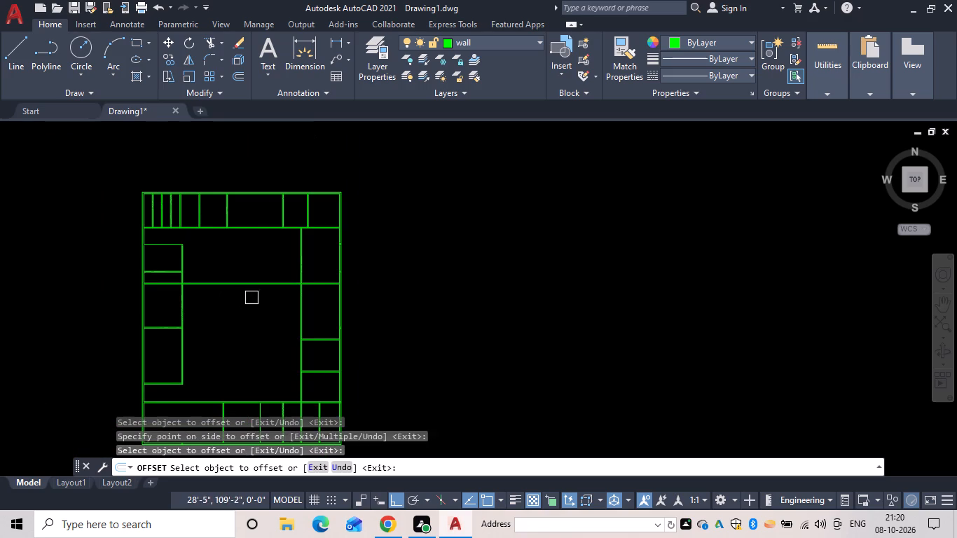
{"action": "left_click_drag", "start_coordinate": [250, 297], "coordinate": [247, 291]}
{"action": "left_click_drag", "start_coordinate": [235, 263], "coordinate": [260, 309]}
{"action": "key", "text": "Escape"}
{"action": "left_click_drag", "start_coordinate": [251, 291], "coordinate": [248, 281]}
{"action": "left_click", "coordinate": [247, 277]}
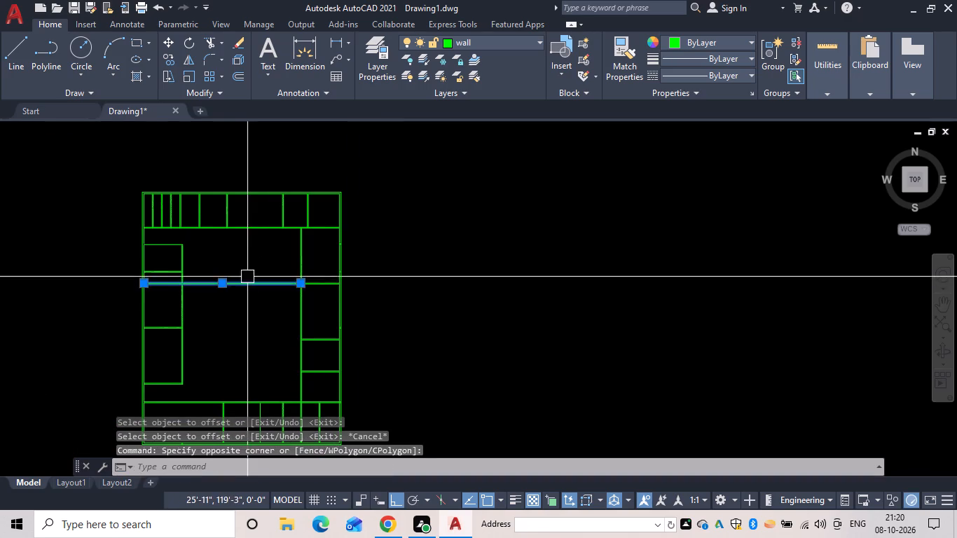
{"action": "key", "text": "e"}
{"action": "key", "text": "space"}
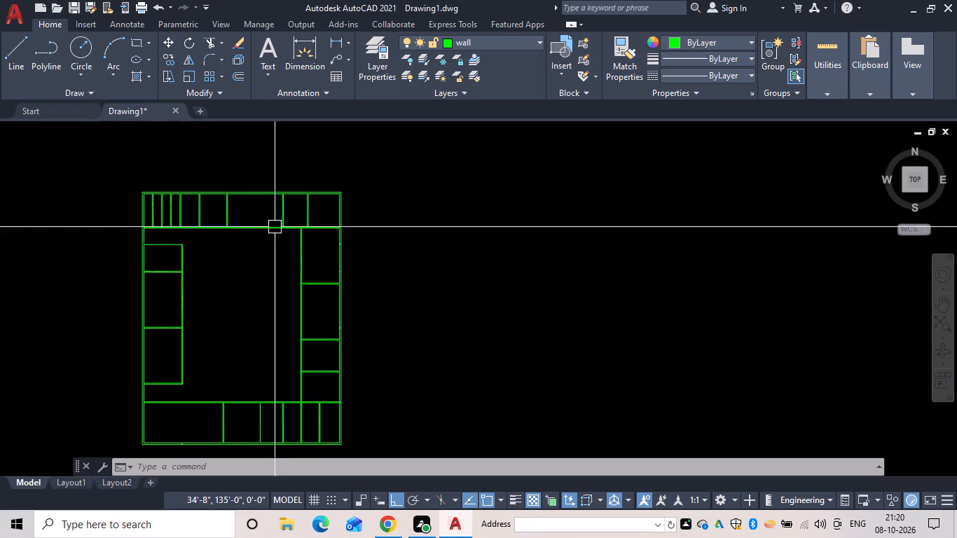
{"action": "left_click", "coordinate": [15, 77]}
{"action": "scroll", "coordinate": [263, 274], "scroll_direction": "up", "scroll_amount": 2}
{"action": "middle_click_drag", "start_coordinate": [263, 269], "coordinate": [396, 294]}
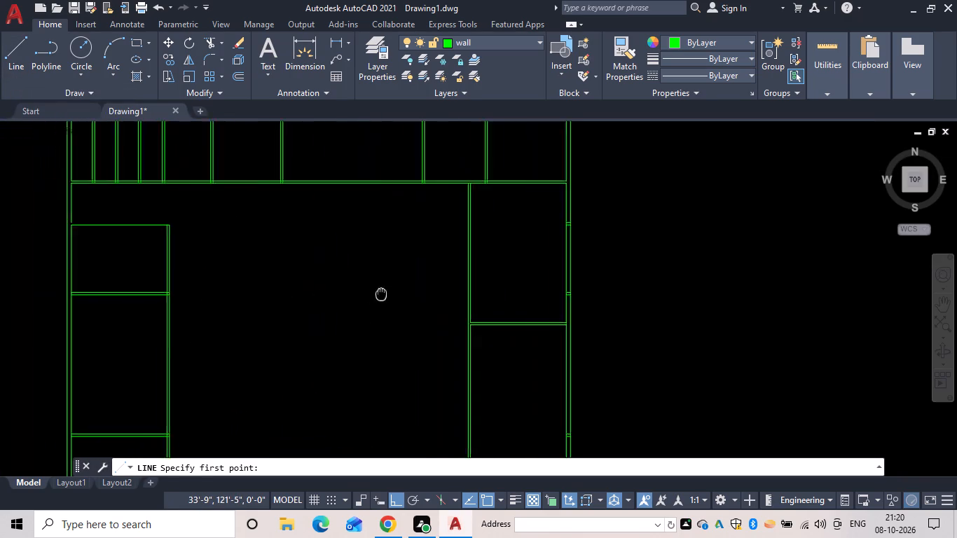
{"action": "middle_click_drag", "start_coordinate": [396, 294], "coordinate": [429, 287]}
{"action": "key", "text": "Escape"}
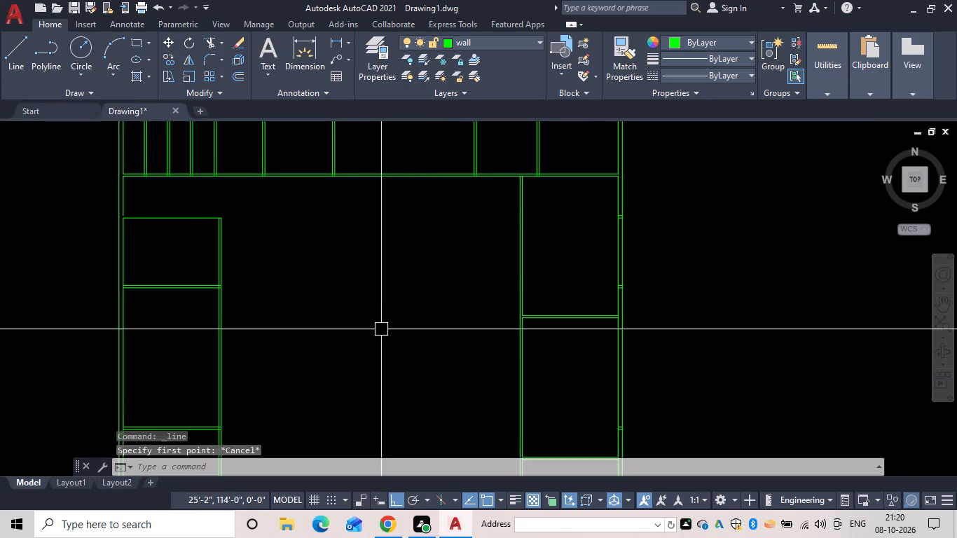
Offset the courtyard-facing wall lines of the north, west and east wings 8' inward for the corridor edge.
{"action": "type", "text": "of 8'"}
{"action": "key", "text": "space"}
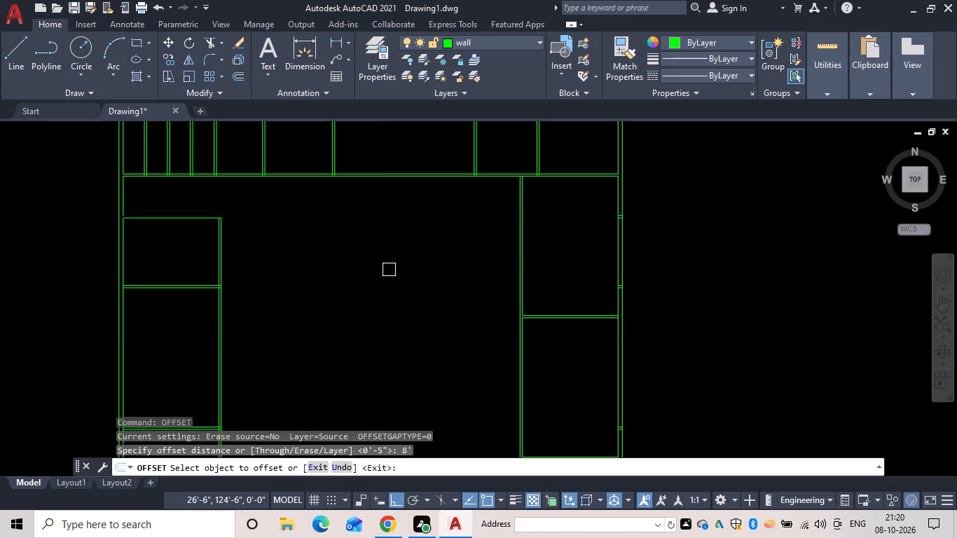
{"action": "left_click_drag", "start_coordinate": [369, 179], "coordinate": [371, 193]}
{"action": "left_click", "coordinate": [366, 243]}
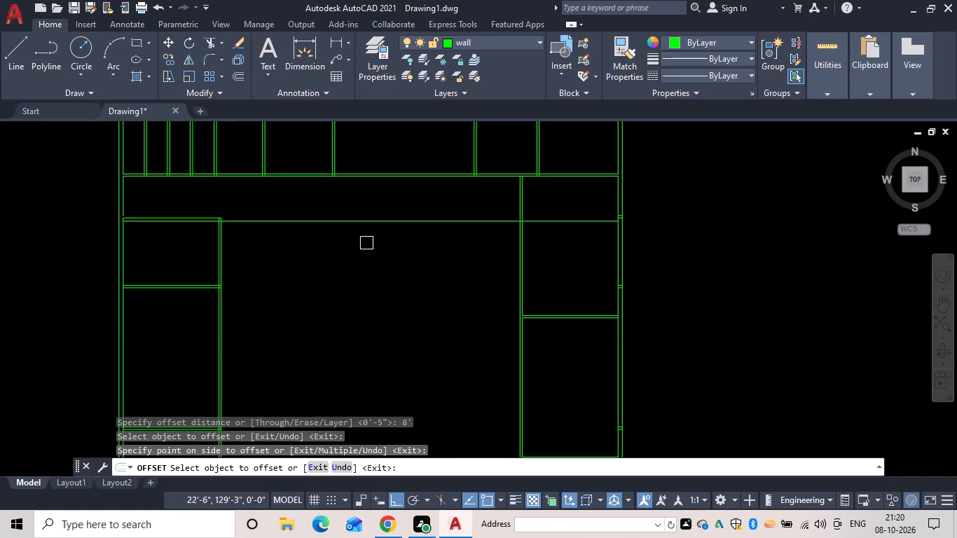
{"action": "left_click_drag", "start_coordinate": [223, 248], "coordinate": [235, 249]}
{"action": "left_click_drag", "start_coordinate": [268, 246], "coordinate": [277, 250]}
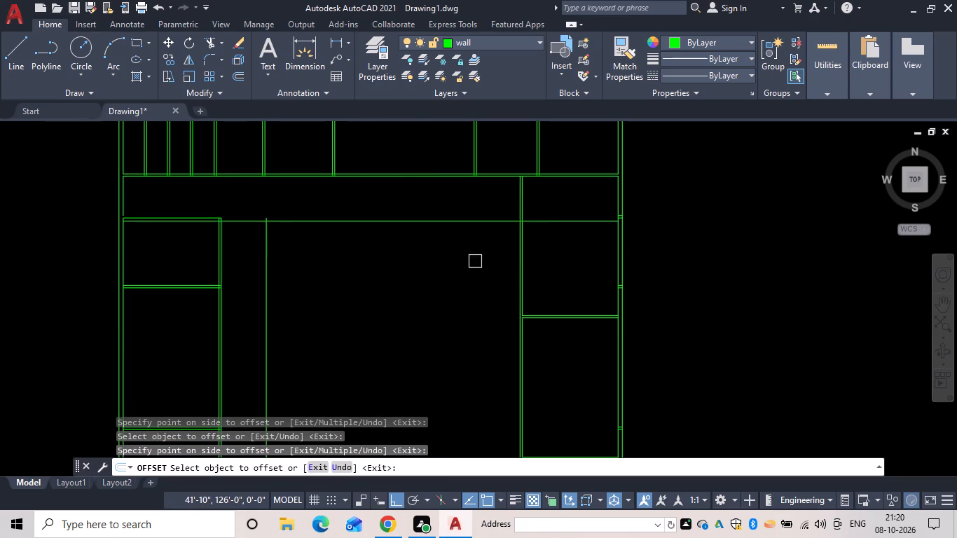
{"action": "left_click", "coordinate": [516, 247]}
{"action": "left_click", "coordinate": [437, 270]}
Offset the upper wall line of the south wing 8' upward into the courtyard.
{"action": "scroll", "coordinate": [434, 303], "scroll_direction": "down", "scroll_amount": 1}
{"action": "middle_click_drag", "start_coordinate": [427, 303], "coordinate": [414, 281]}
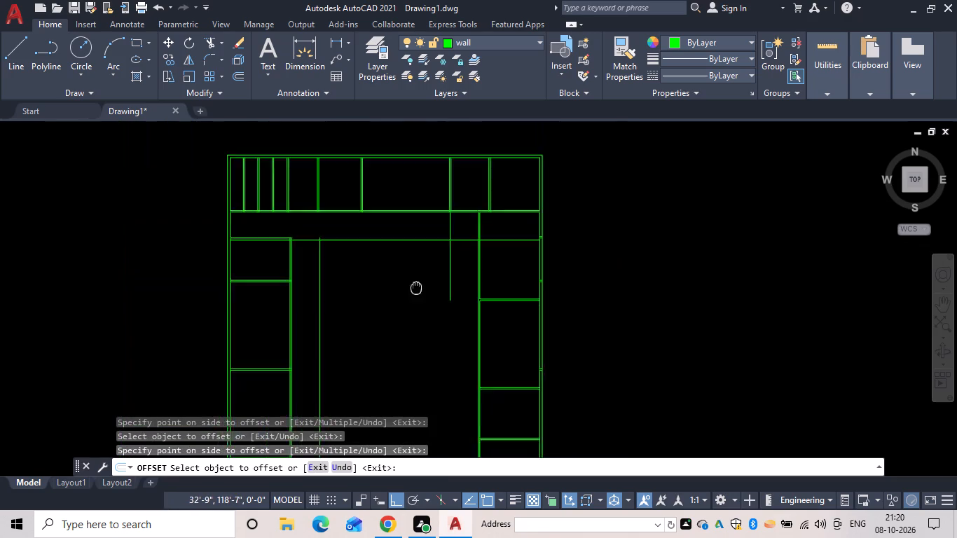
{"action": "middle_click_drag", "start_coordinate": [414, 281], "coordinate": [394, 194]}
{"action": "scroll", "coordinate": [394, 194], "scroll_direction": "down", "scroll_amount": 1}
{"action": "scroll", "coordinate": [381, 303], "scroll_direction": "up", "scroll_amount": 5}
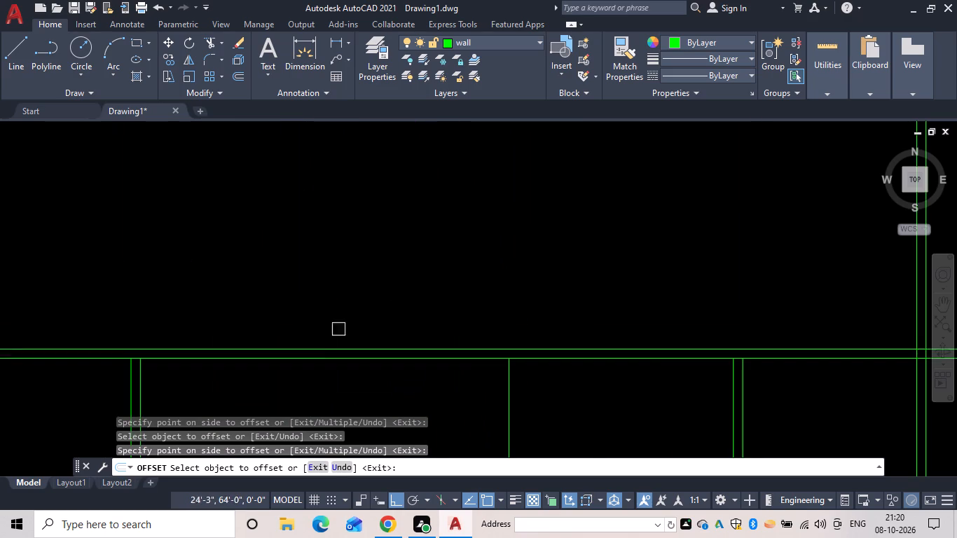
{"action": "left_click", "coordinate": [317, 347]}
{"action": "scroll", "coordinate": [310, 270], "scroll_direction": "down", "scroll_amount": 3}
{"action": "middle_click_drag", "start_coordinate": [310, 270], "coordinate": [345, 305]}
{"action": "left_click", "coordinate": [346, 249]}
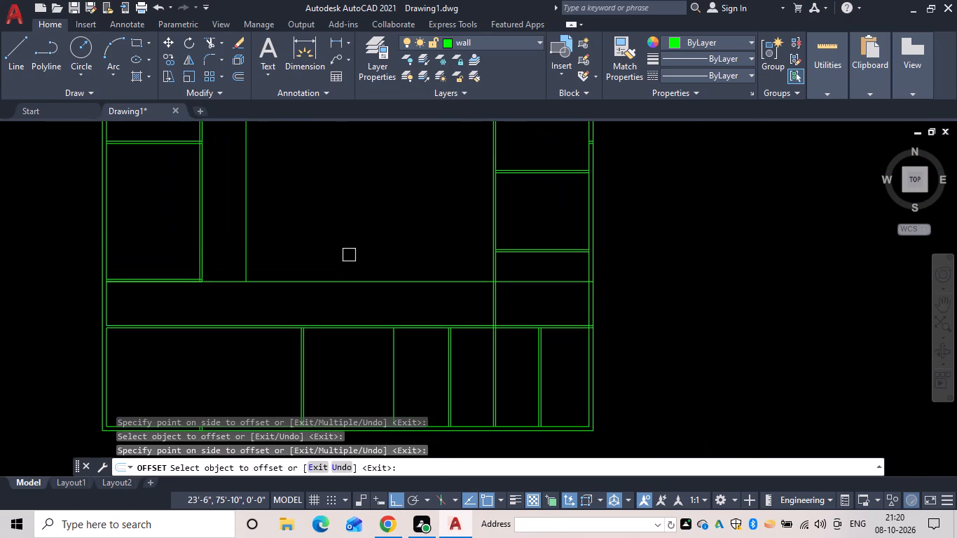
{"action": "scroll", "coordinate": [349, 255], "scroll_direction": "down", "scroll_amount": 2}
{"action": "middle_click_drag", "start_coordinate": [349, 255], "coordinate": [355, 273]}
{"action": "key", "text": "Escape"}
Fillet the inner courtyard outline's southwest and northwest corners at zero radius to make them square.
{"action": "key", "text": "f"}
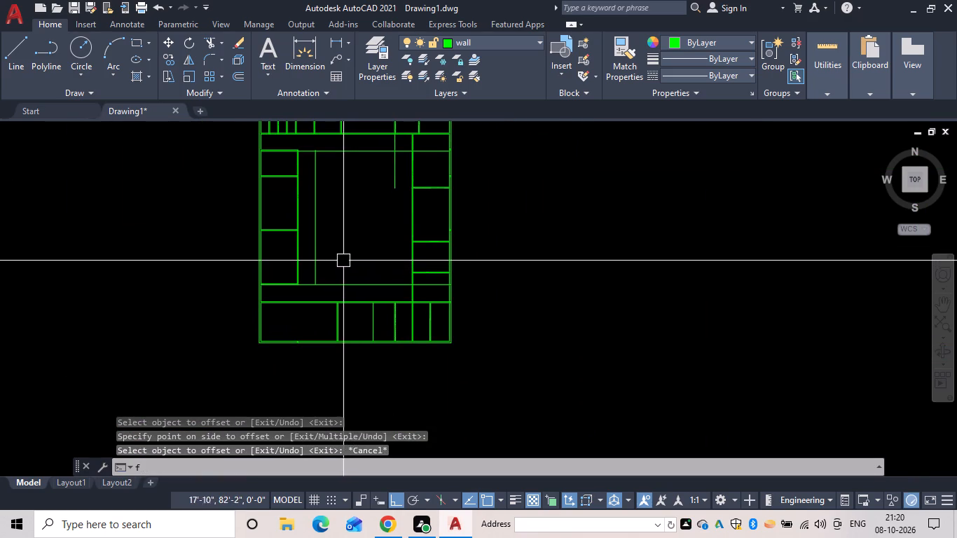
{"action": "key", "text": "space"}
{"action": "scroll", "coordinate": [323, 288], "scroll_direction": "up", "scroll_amount": 3}
{"action": "left_click", "coordinate": [324, 268]}
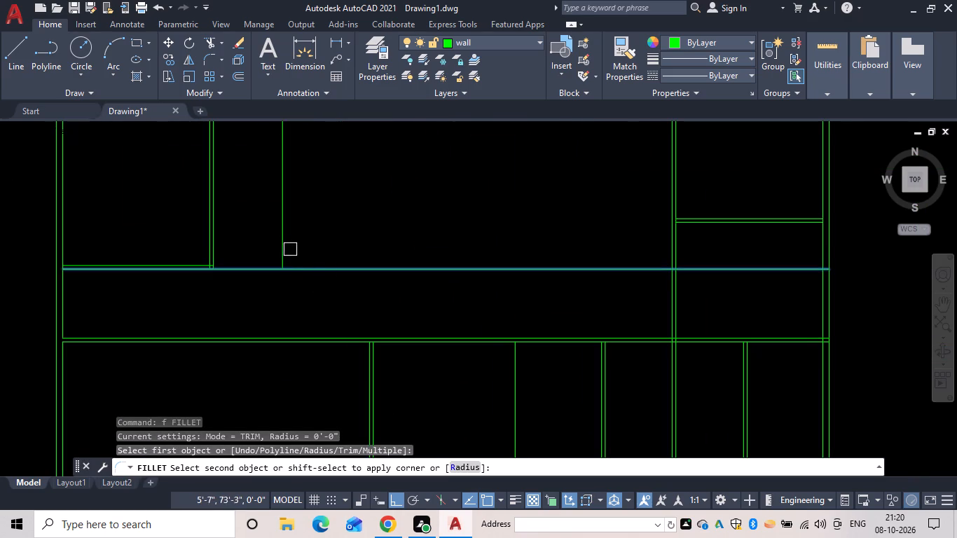
{"action": "left_click", "coordinate": [286, 240]}
{"action": "scroll", "coordinate": [303, 237], "scroll_direction": "down", "scroll_amount": 2}
{"action": "middle_click_drag", "start_coordinate": [303, 237], "coordinate": [246, 364]}
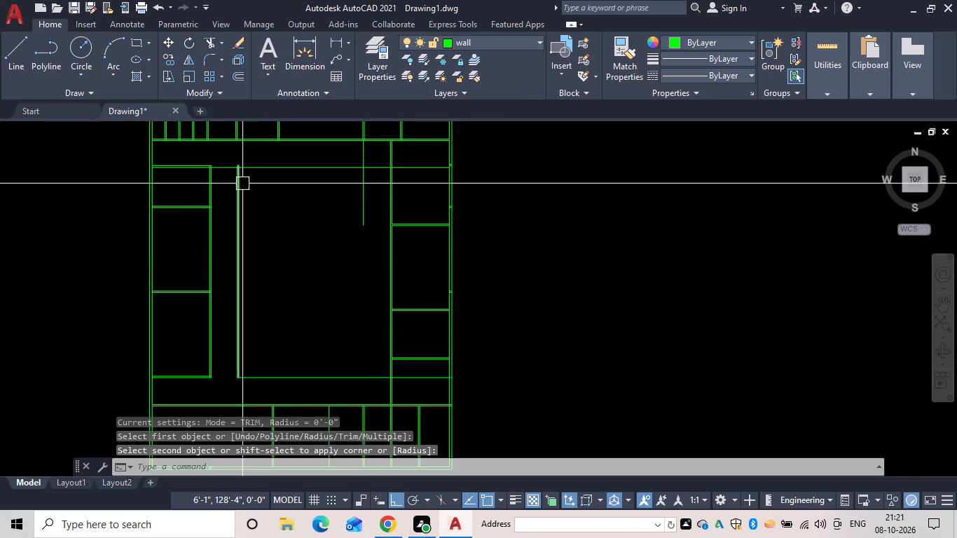
{"action": "key", "text": "space"}
{"action": "left_click", "coordinate": [242, 184]}
{"action": "left_click", "coordinate": [257, 172]}
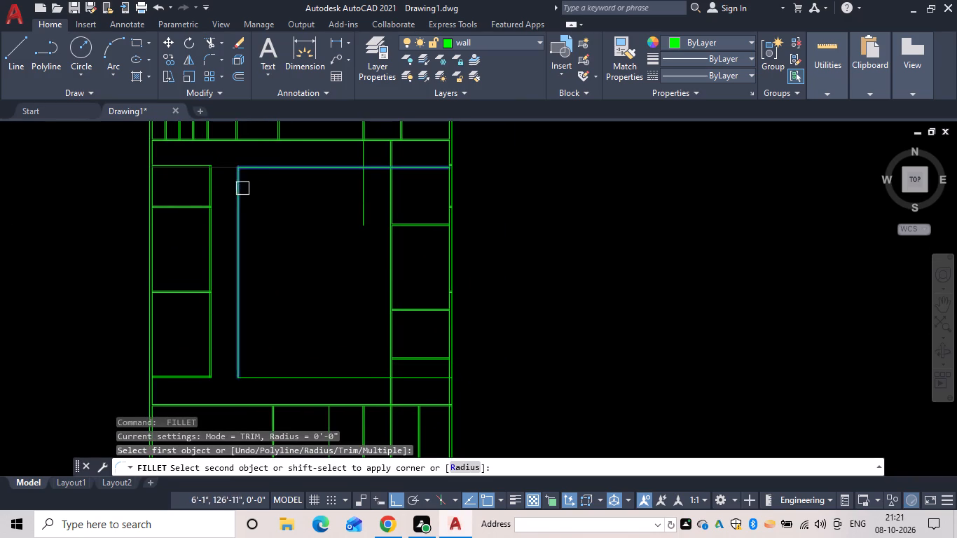
{"action": "left_click", "coordinate": [241, 191]}
Fillet the inner courtyard outline's northeast and southeast corners at zero radius, closing the rectangle.
{"action": "key", "text": "space"}
{"action": "left_click_drag", "start_coordinate": [334, 173], "coordinate": [341, 172]}
{"action": "left_click", "coordinate": [365, 181]}
{"action": "key", "text": "space"}
{"action": "left_click_drag", "start_coordinate": [349, 380], "coordinate": [348, 380]}
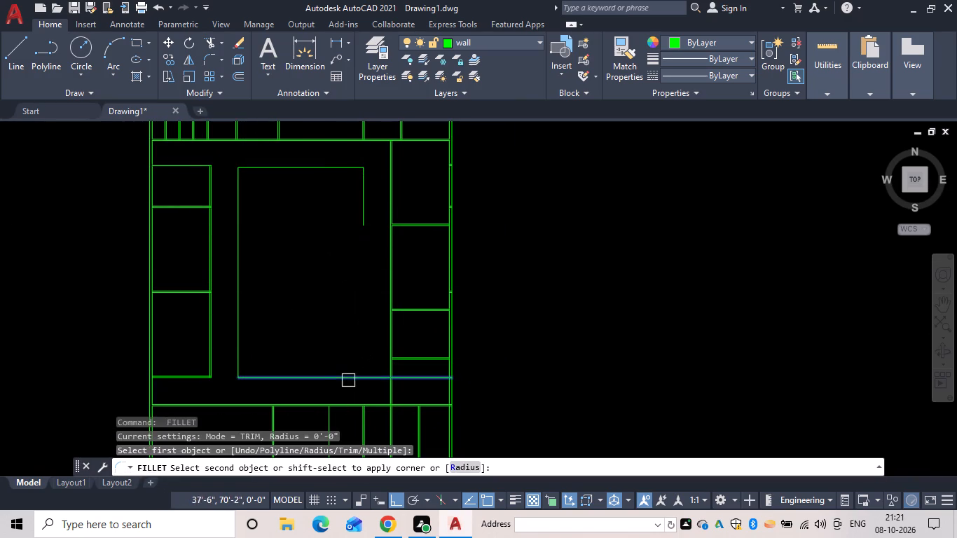
{"action": "left_click_drag", "start_coordinate": [348, 380], "coordinate": [347, 373]}
{"action": "left_click", "coordinate": [360, 195]}
{"action": "key", "text": "Escape"}
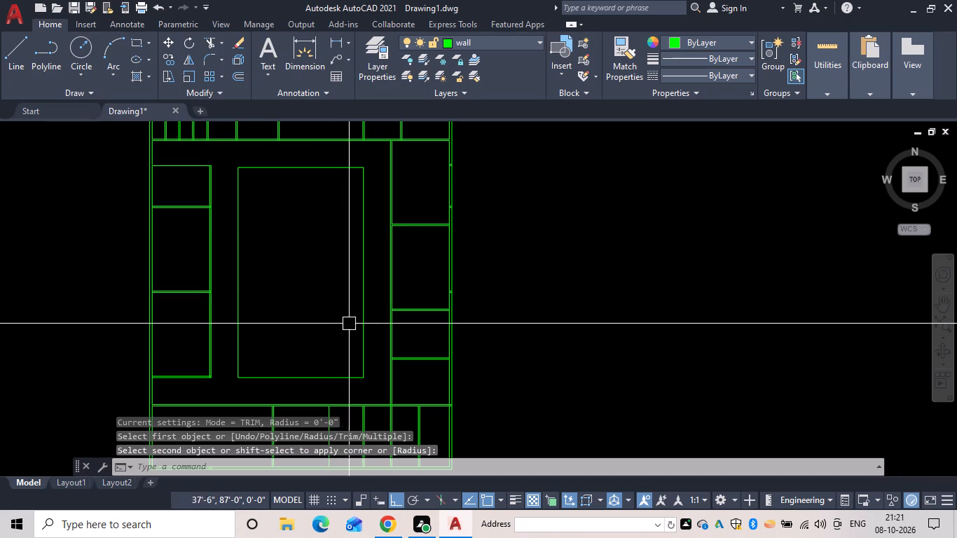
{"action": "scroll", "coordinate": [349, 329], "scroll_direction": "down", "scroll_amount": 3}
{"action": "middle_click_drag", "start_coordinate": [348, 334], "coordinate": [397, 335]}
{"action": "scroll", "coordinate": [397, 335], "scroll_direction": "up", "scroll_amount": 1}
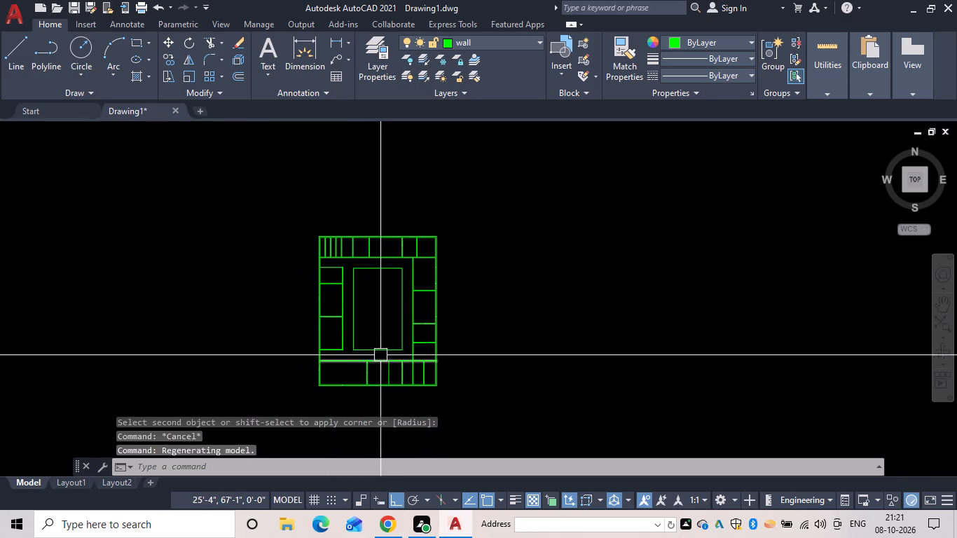
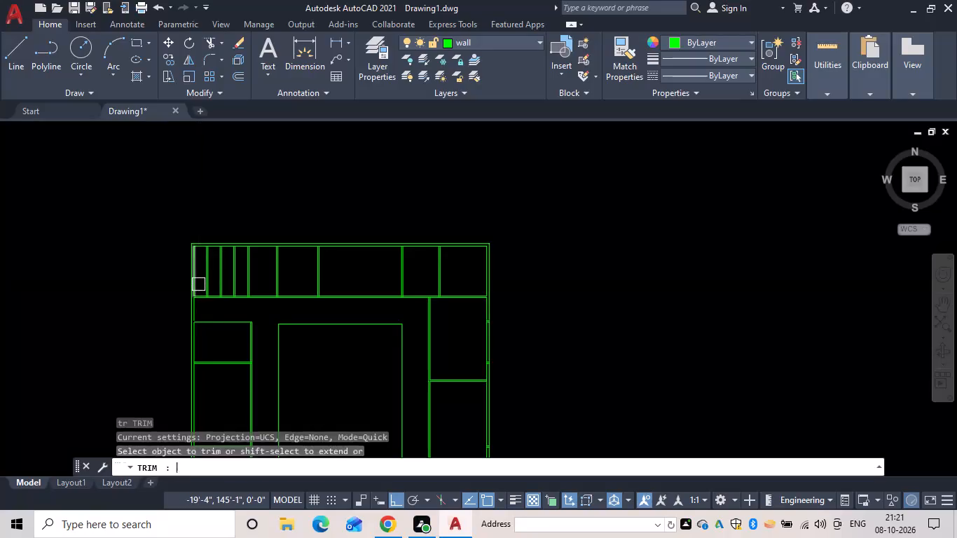
Trim the north exterior wall's inner line between the double lines of the four westernmost partitions, opening each junction.
{"action": "scroll", "coordinate": [212, 237], "scroll_direction": "up", "scroll_amount": 4}
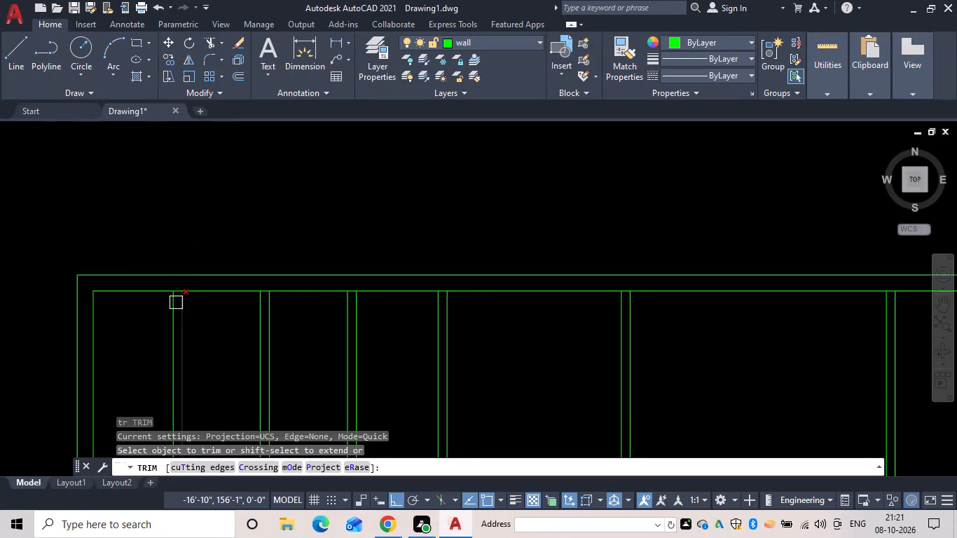
{"action": "scroll", "coordinate": [177, 303], "scroll_direction": "up", "scroll_amount": 4}
{"action": "left_click", "coordinate": [177, 240]}
{"action": "scroll", "coordinate": [207, 256], "scroll_direction": "down", "scroll_amount": 4}
{"action": "scroll", "coordinate": [301, 261], "scroll_direction": "up", "scroll_amount": 4}
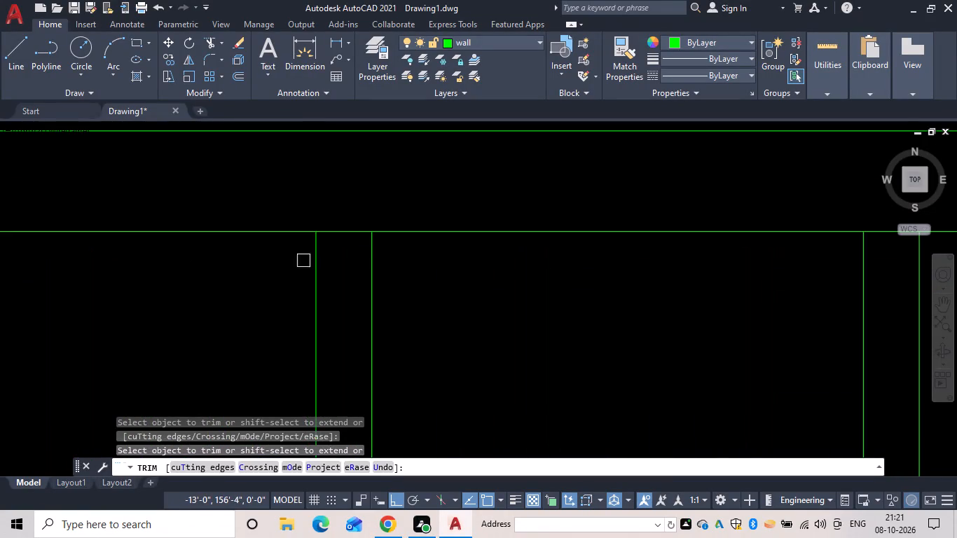
{"action": "left_click", "coordinate": [347, 229]}
{"action": "scroll", "coordinate": [354, 244], "scroll_direction": "down", "scroll_amount": 4}
{"action": "scroll", "coordinate": [422, 251], "scroll_direction": "up", "scroll_amount": 4}
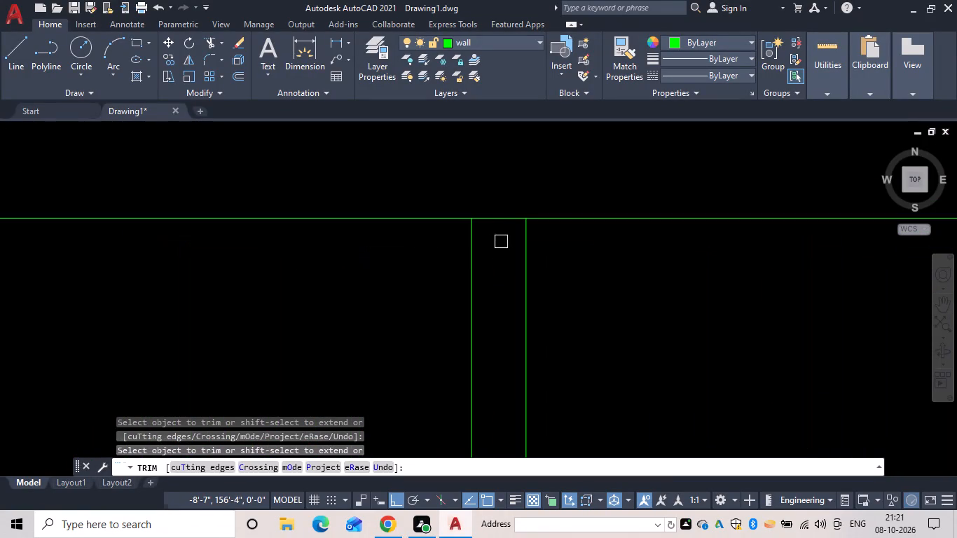
{"action": "left_click", "coordinate": [497, 222]}
{"action": "scroll", "coordinate": [500, 247], "scroll_direction": "down", "scroll_amount": 3}
{"action": "middle_click_drag", "start_coordinate": [495, 249], "coordinate": [0, 254]}
{"action": "scroll", "coordinate": [95, 248], "scroll_direction": "up", "scroll_amount": 3}
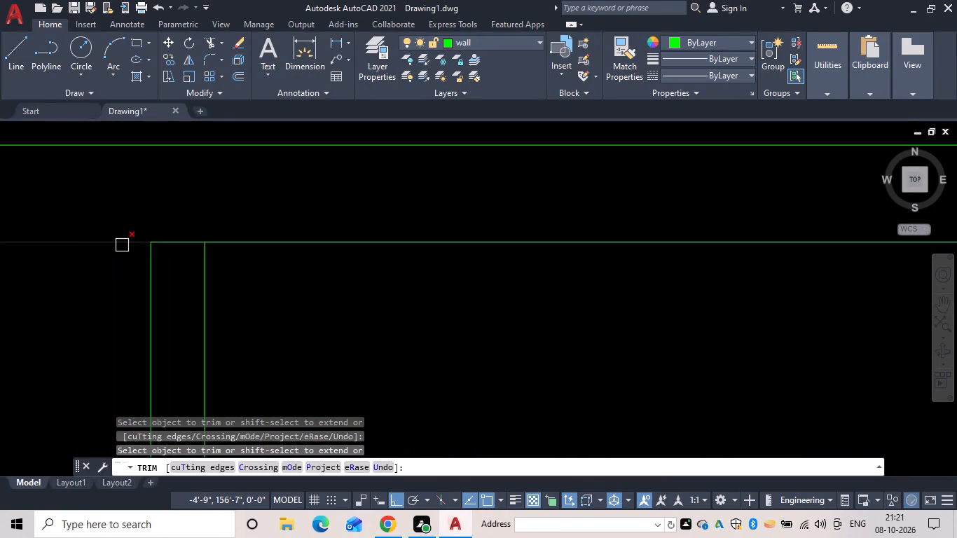
{"action": "left_click", "coordinate": [184, 242]}
Trim the north exterior wall's inner line between the double lines of the north wing's remaining four partitions.
{"action": "scroll", "coordinate": [236, 274], "scroll_direction": "down", "scroll_amount": 4}
{"action": "scroll", "coordinate": [404, 251], "scroll_direction": "up", "scroll_amount": 3}
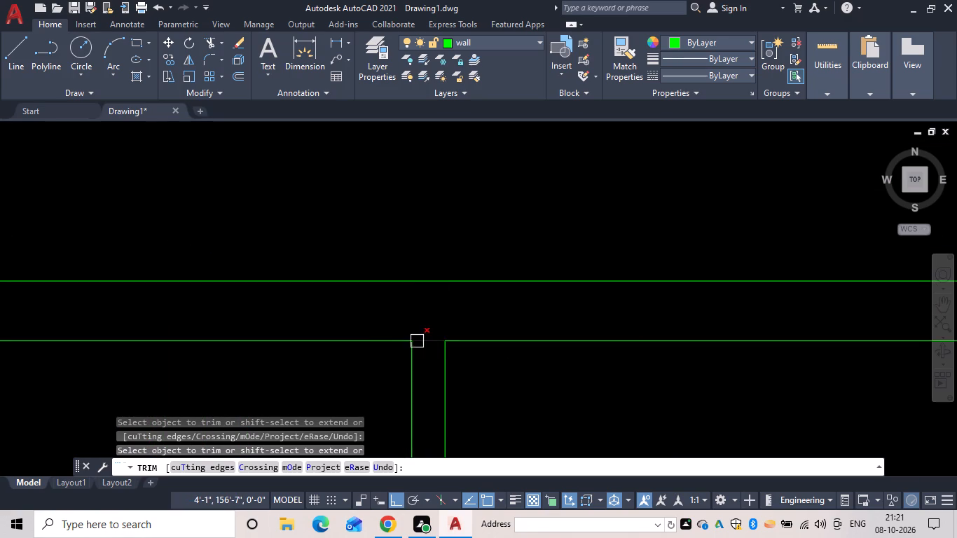
{"action": "left_click", "coordinate": [435, 340]}
{"action": "scroll", "coordinate": [516, 354], "scroll_direction": "down", "scroll_amount": 4}
{"action": "middle_click_drag", "start_coordinate": [516, 354], "coordinate": [348, 263]}
{"action": "scroll", "coordinate": [488, 272], "scroll_direction": "up", "scroll_amount": 2}
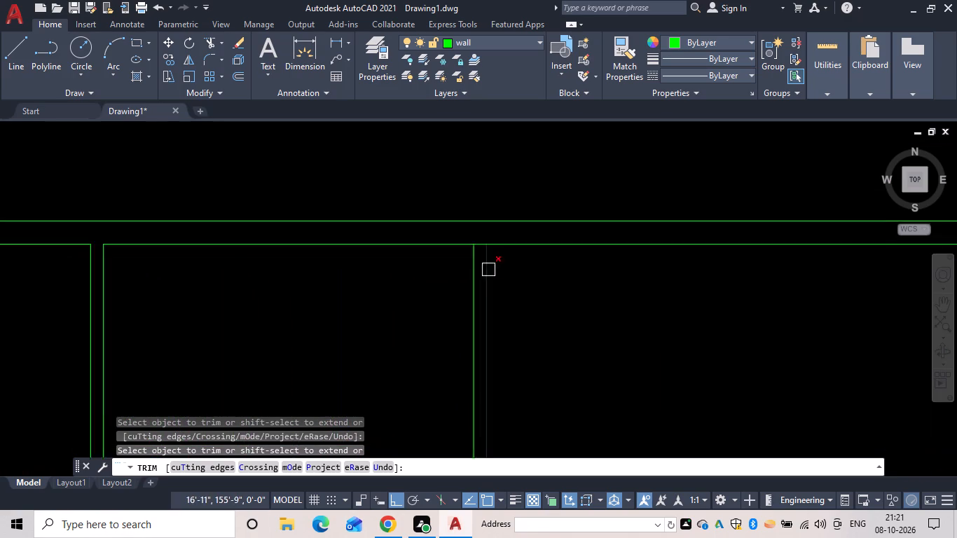
{"action": "scroll", "coordinate": [488, 269], "scroll_direction": "up", "scroll_amount": 2}
{"action": "left_click", "coordinate": [458, 206]}
{"action": "scroll", "coordinate": [510, 230], "scroll_direction": "down", "scroll_amount": 4}
{"action": "scroll", "coordinate": [553, 270], "scroll_direction": "down", "scroll_amount": 1}
{"action": "middle_click_drag", "start_coordinate": [551, 270], "coordinate": [535, 251]}
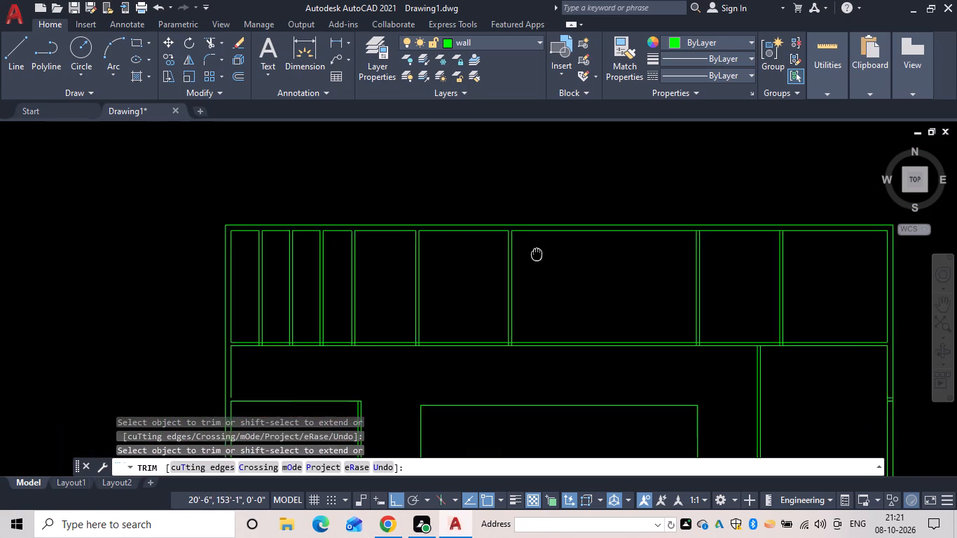
{"action": "middle_click_drag", "start_coordinate": [535, 251], "coordinate": [261, 266]}
{"action": "scroll", "coordinate": [442, 237], "scroll_direction": "up", "scroll_amount": 2}
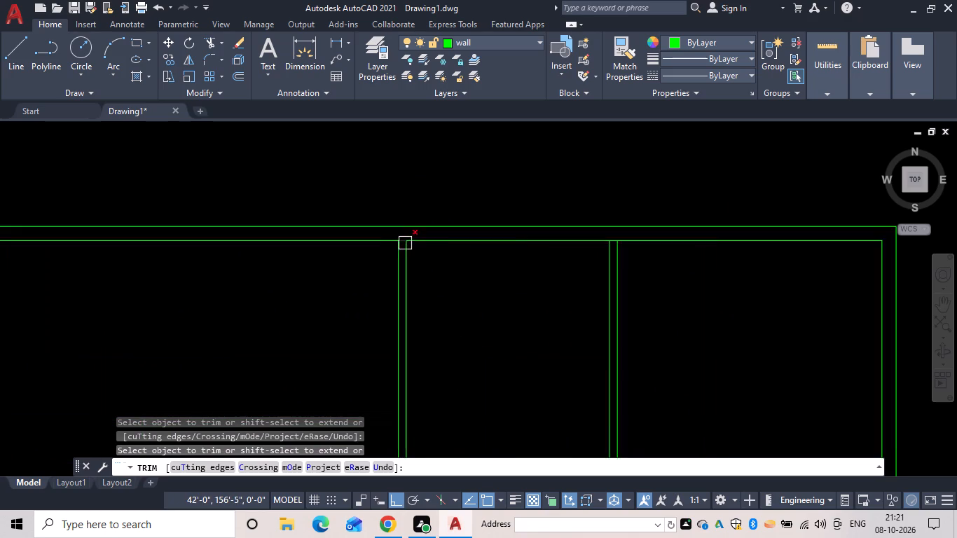
{"action": "scroll", "coordinate": [404, 244], "scroll_direction": "up", "scroll_amount": 4}
{"action": "left_click", "coordinate": [378, 223]}
{"action": "scroll", "coordinate": [453, 285], "scroll_direction": "down", "scroll_amount": 4}
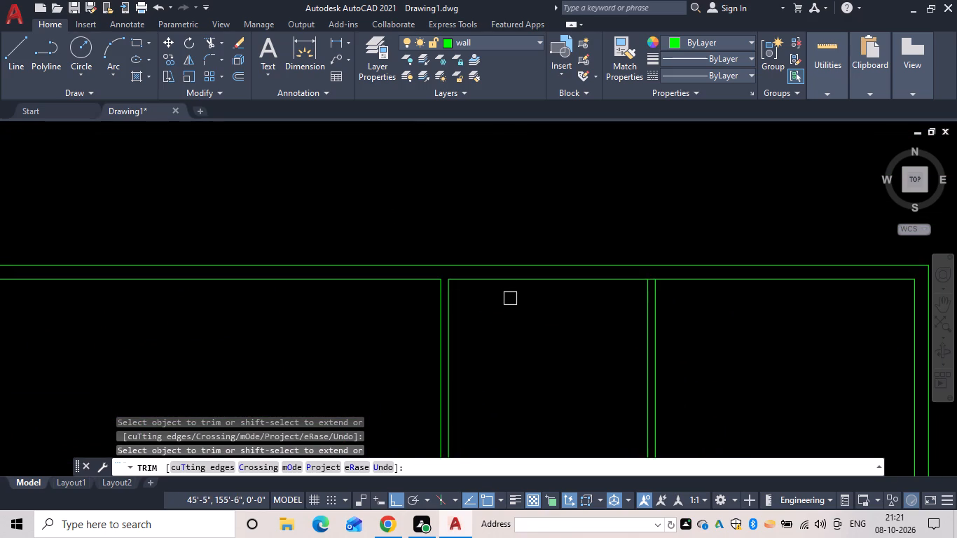
{"action": "middle_click_drag", "start_coordinate": [510, 298], "coordinate": [301, 284]}
{"action": "scroll", "coordinate": [446, 267], "scroll_direction": "up", "scroll_amount": 3}
{"action": "left_click", "coordinate": [428, 270]}
Trim the overlapping lines where the two westernmost north-wing partitions meet the corridor-side wall, leaving open junctions.
{"action": "scroll", "coordinate": [477, 294], "scroll_direction": "down", "scroll_amount": 2}
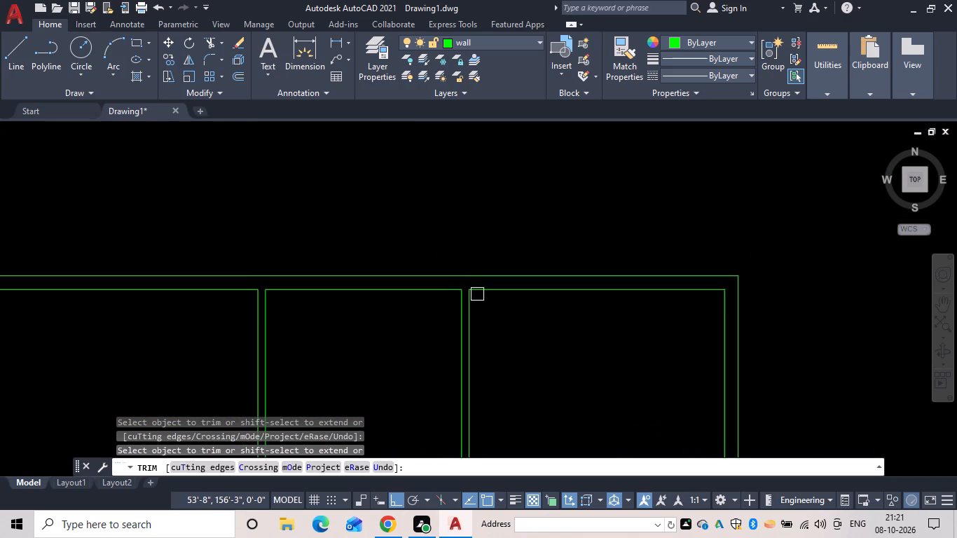
{"action": "scroll", "coordinate": [477, 294], "scroll_direction": "down", "scroll_amount": 1}
{"action": "middle_click_drag", "start_coordinate": [477, 296], "coordinate": [230, 275]}
{"action": "scroll", "coordinate": [316, 338], "scroll_direction": "down", "scroll_amount": 3}
{"action": "middle_click_drag", "start_coordinate": [313, 335], "coordinate": [523, 163]}
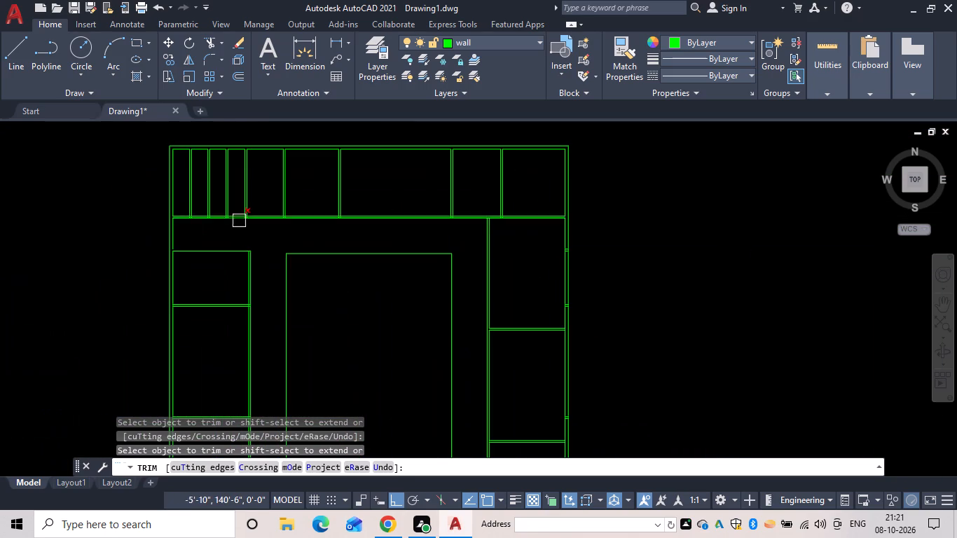
{"action": "middle_click_drag", "start_coordinate": [182, 225], "coordinate": [277, 226]}
{"action": "scroll", "coordinate": [277, 226], "scroll_direction": "up", "scroll_amount": 3}
{"action": "middle_click_drag", "start_coordinate": [278, 226], "coordinate": [228, 305]}
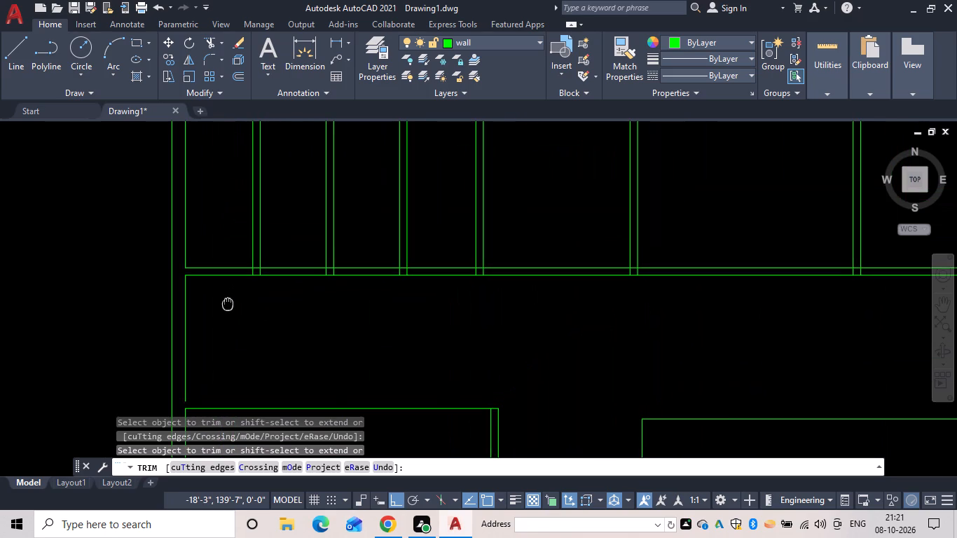
{"action": "middle_click_drag", "start_coordinate": [228, 305], "coordinate": [227, 305]}
{"action": "scroll", "coordinate": [243, 271], "scroll_direction": "up", "scroll_amount": 5}
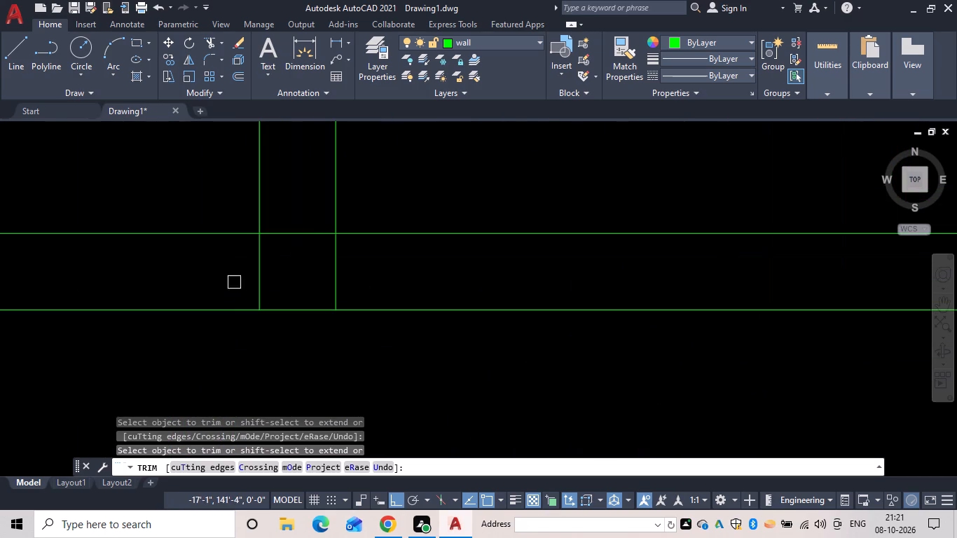
{"action": "left_click_drag", "start_coordinate": [228, 280], "coordinate": [293, 214]}
{"action": "scroll", "coordinate": [321, 262], "scroll_direction": "down", "scroll_amount": 3}
{"action": "scroll", "coordinate": [366, 299], "scroll_direction": "down", "scroll_amount": 1}
{"action": "middle_click_drag", "start_coordinate": [359, 303], "coordinate": [182, 307]}
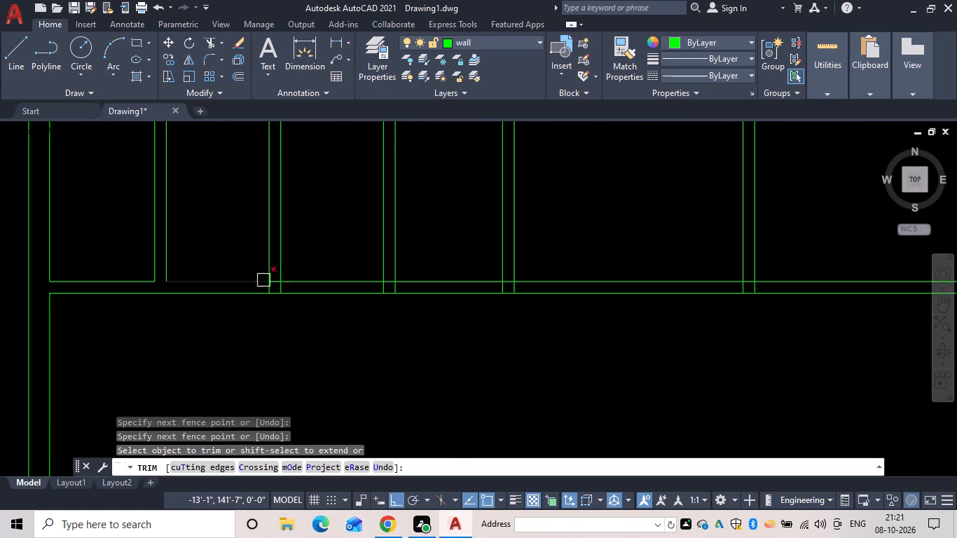
{"action": "scroll", "coordinate": [276, 274], "scroll_direction": "up", "scroll_amount": 3}
{"action": "left_click_drag", "start_coordinate": [219, 322], "coordinate": [275, 324]}
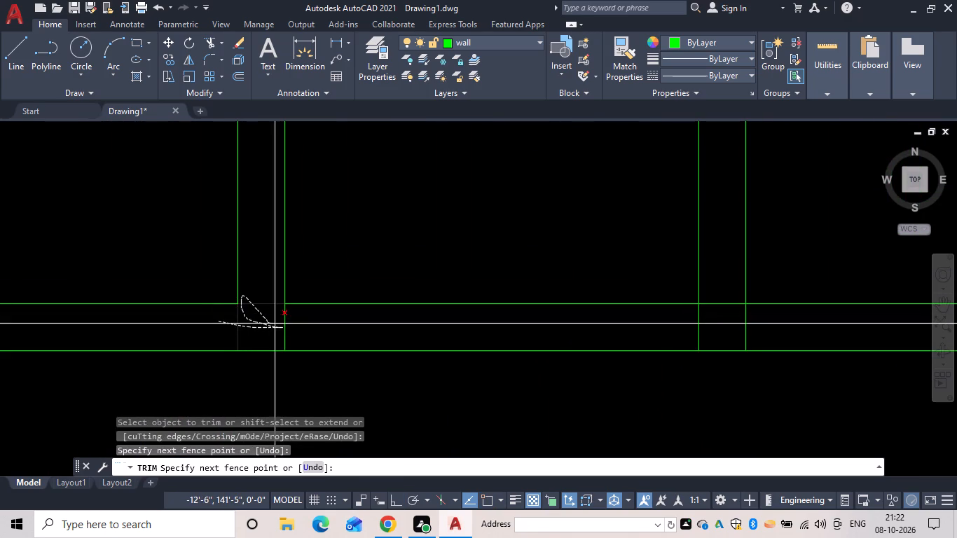
{"action": "left_click_drag", "start_coordinate": [275, 324], "coordinate": [288, 324]}
Trim the overlapping lines where the third and fourth north-wing partitions from the west meet the corridor-side wall.
{"action": "scroll", "coordinate": [293, 327], "scroll_direction": "down", "scroll_amount": 3}
{"action": "middle_click_drag", "start_coordinate": [294, 329], "coordinate": [91, 293]}
{"action": "scroll", "coordinate": [189, 281], "scroll_direction": "up", "scroll_amount": 3}
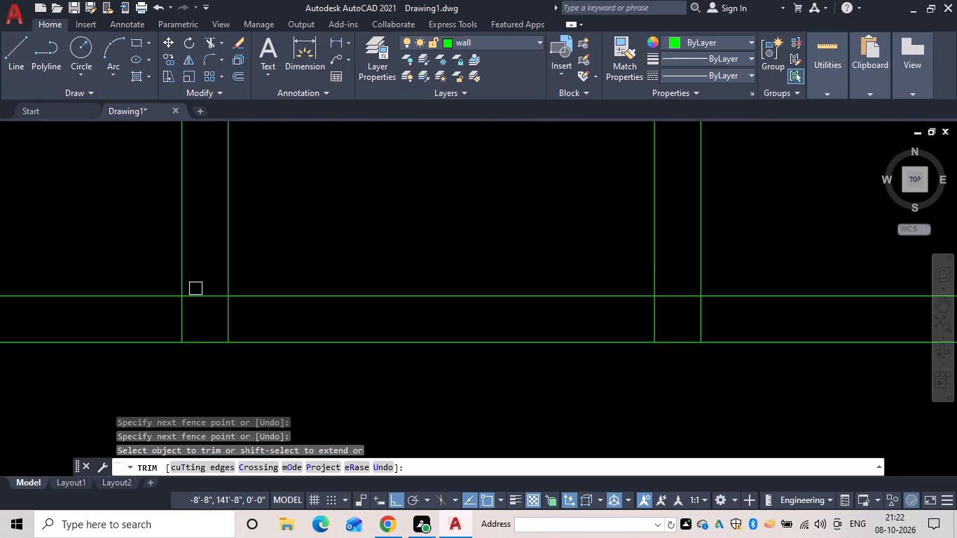
{"action": "scroll", "coordinate": [187, 301], "scroll_direction": "up", "scroll_amount": 2}
{"action": "left_click_drag", "start_coordinate": [148, 313], "coordinate": [228, 299]}
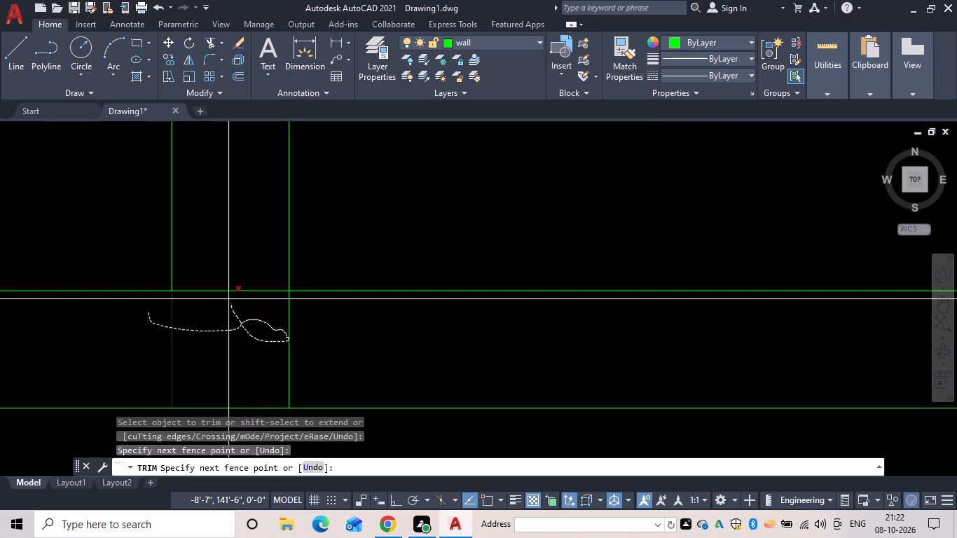
{"action": "left_click_drag", "start_coordinate": [228, 299], "coordinate": [315, 348]}
{"action": "scroll", "coordinate": [305, 347], "scroll_direction": "down", "scroll_amount": 4}
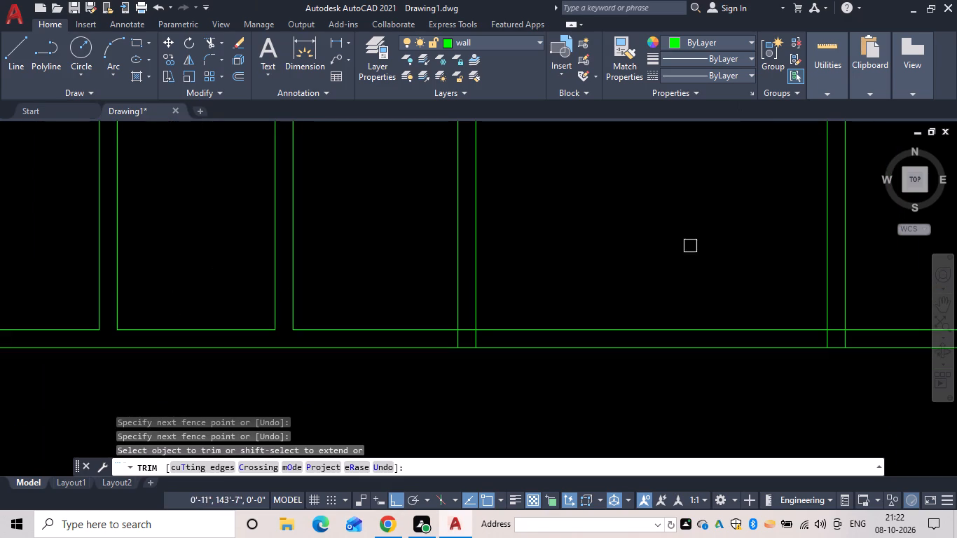
{"action": "scroll", "coordinate": [450, 344], "scroll_direction": "up", "scroll_amount": 4}
{"action": "left_click_drag", "start_coordinate": [460, 323], "coordinate": [507, 258]}
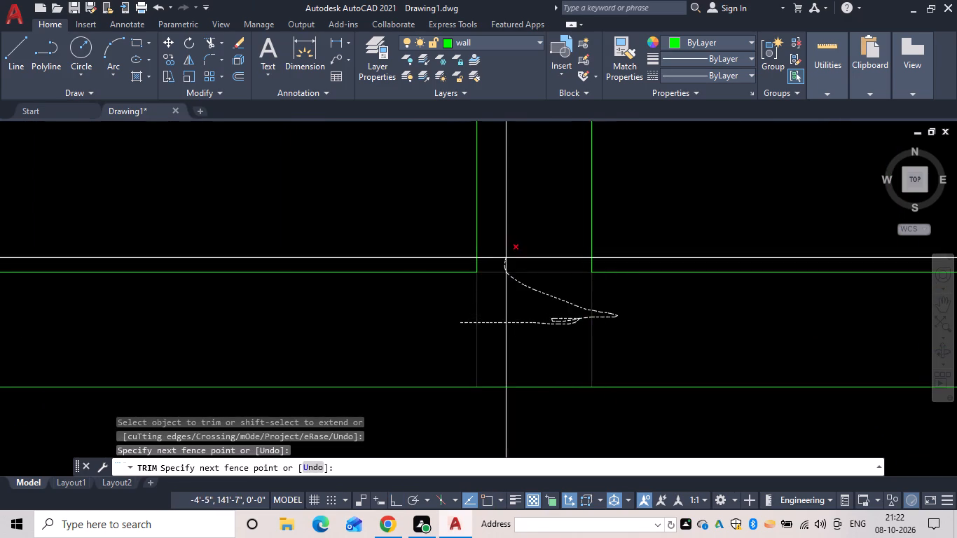
{"action": "left_click_drag", "start_coordinate": [507, 258], "coordinate": [507, 257]}
Trim the overlapping lines where the fifth and sixth north-wing partitions from the west meet the corridor-side wall.
{"action": "scroll", "coordinate": [525, 286], "scroll_direction": "down", "scroll_amount": 6}
{"action": "middle_click_drag", "start_coordinate": [595, 310], "coordinate": [267, 308]}
{"action": "scroll", "coordinate": [353, 300], "scroll_direction": "up", "scroll_amount": 5}
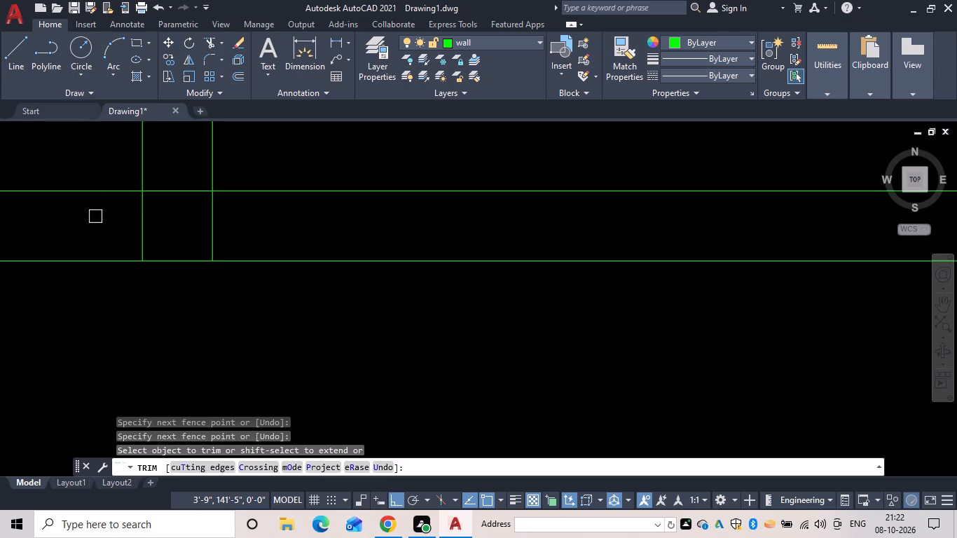
{"action": "left_click_drag", "start_coordinate": [95, 217], "coordinate": [198, 190]}
{"action": "scroll", "coordinate": [332, 237], "scroll_direction": "down", "scroll_amount": 4}
{"action": "scroll", "coordinate": [556, 265], "scroll_direction": "down", "scroll_amount": 1}
{"action": "middle_click_drag", "start_coordinate": [561, 265], "coordinate": [405, 268]}
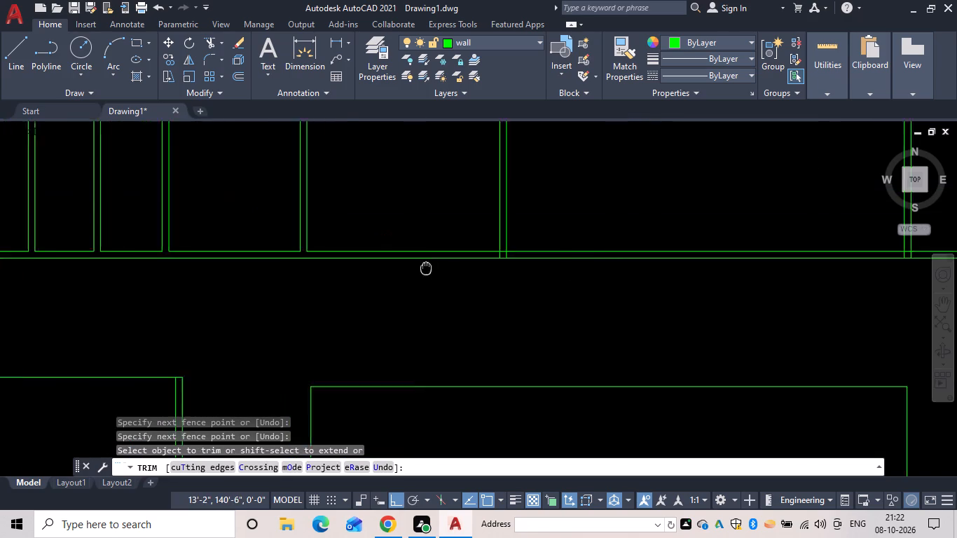
{"action": "middle_click_drag", "start_coordinate": [405, 268], "coordinate": [269, 274]}
{"action": "scroll", "coordinate": [335, 251], "scroll_direction": "up", "scroll_amount": 3}
{"action": "scroll", "coordinate": [238, 283], "scroll_direction": "up", "scroll_amount": 4}
{"action": "left_click_drag", "start_coordinate": [259, 283], "coordinate": [561, 220]}
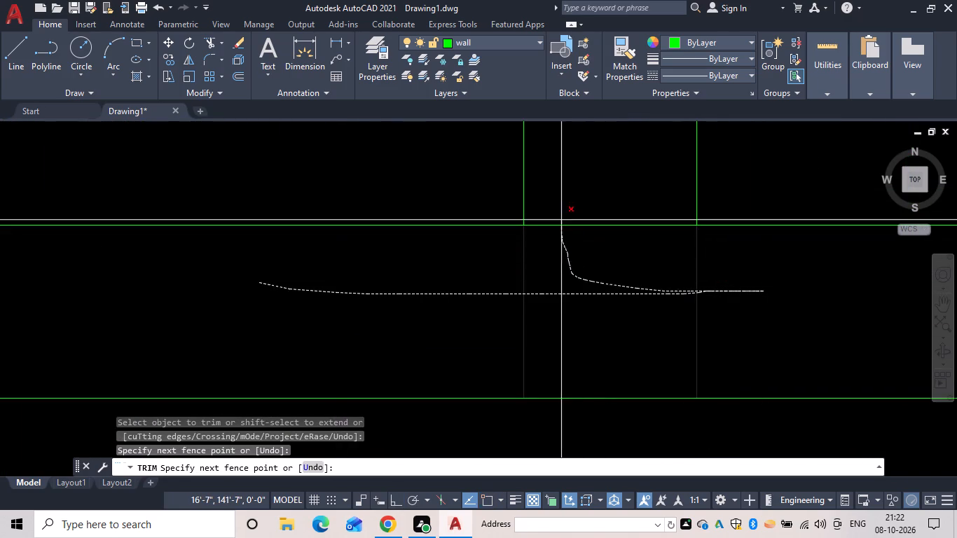
{"action": "left_click_drag", "start_coordinate": [561, 220], "coordinate": [561, 219]}
Trim the overlapping lines where the two easternmost north-wing partitions meet the corridor-side wall.
{"action": "scroll", "coordinate": [565, 231], "scroll_direction": "down", "scroll_amount": 4}
{"action": "middle_click_drag", "start_coordinate": [570, 242], "coordinate": [8, 280]}
{"action": "scroll", "coordinate": [837, 299], "scroll_direction": "down", "scroll_amount": 5}
{"action": "middle_click_drag", "start_coordinate": [862, 302], "coordinate": [490, 297]}
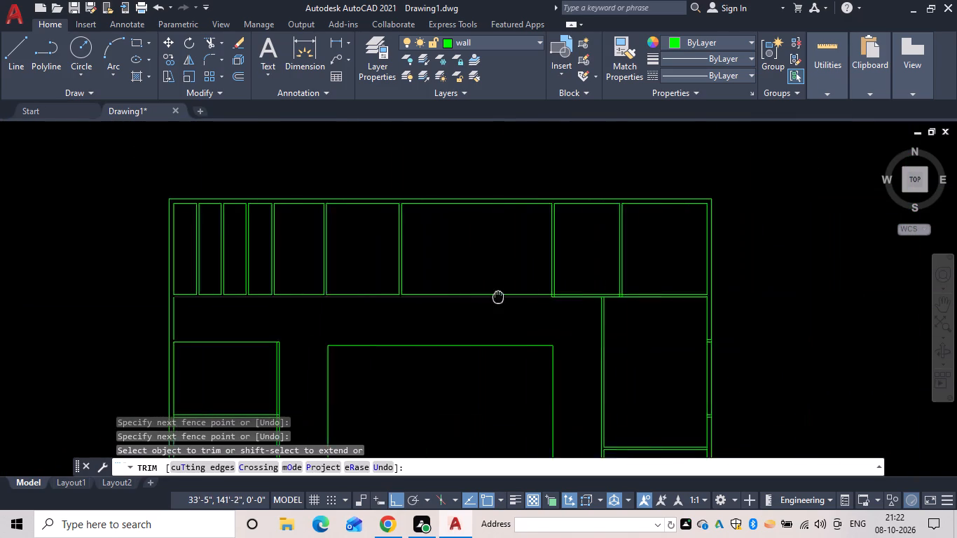
{"action": "middle_click_drag", "start_coordinate": [490, 297], "coordinate": [488, 297]}
{"action": "scroll", "coordinate": [558, 298], "scroll_direction": "up", "scroll_amount": 5}
{"action": "scroll", "coordinate": [322, 279], "scroll_direction": "up", "scroll_amount": 3}
{"action": "left_click_drag", "start_coordinate": [316, 234], "coordinate": [401, 178]}
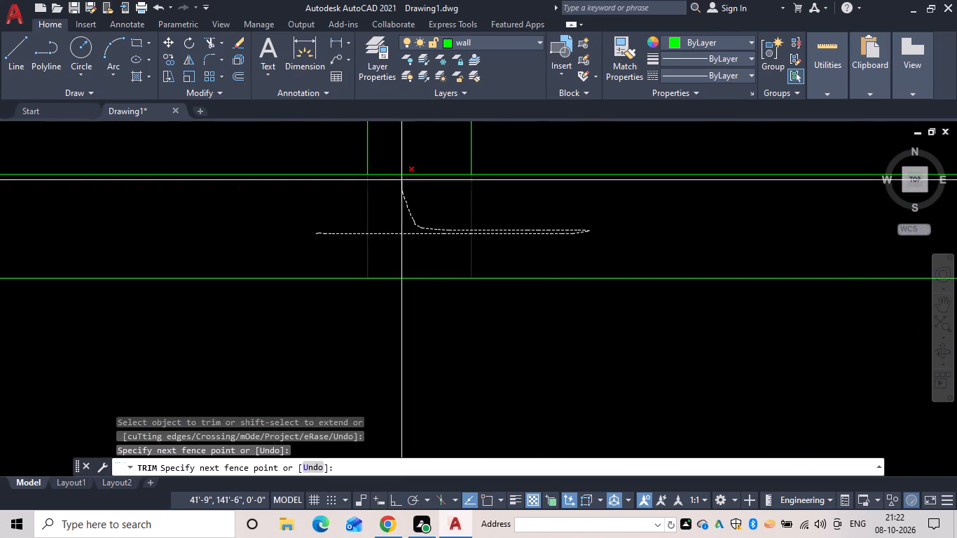
{"action": "left_click_drag", "start_coordinate": [401, 178], "coordinate": [427, 145]}
{"action": "scroll", "coordinate": [446, 194], "scroll_direction": "down", "scroll_amount": 8}
{"action": "middle_click_drag", "start_coordinate": [628, 252], "coordinate": [359, 253]}
{"action": "scroll", "coordinate": [393, 252], "scroll_direction": "up", "scroll_amount": 5}
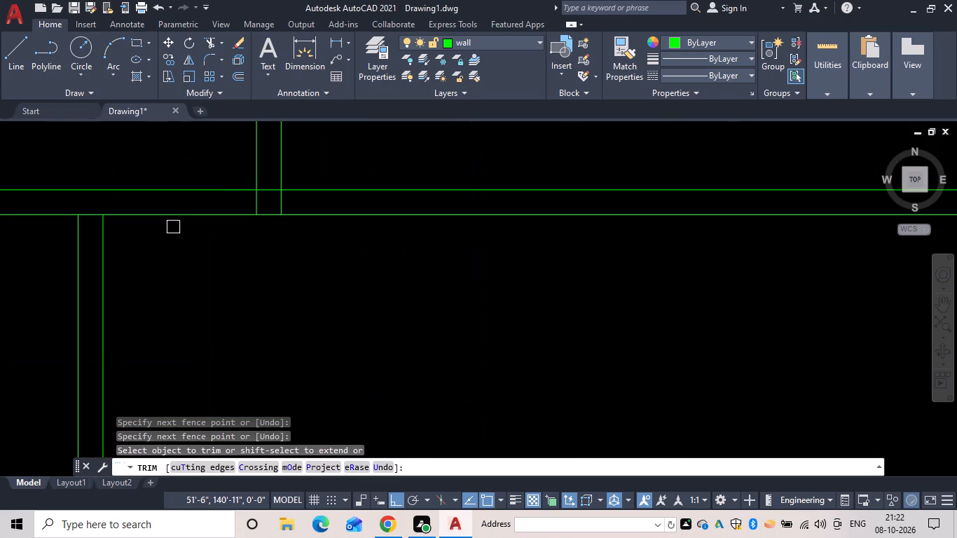
{"action": "left_click_drag", "start_coordinate": [234, 201], "coordinate": [271, 191]}
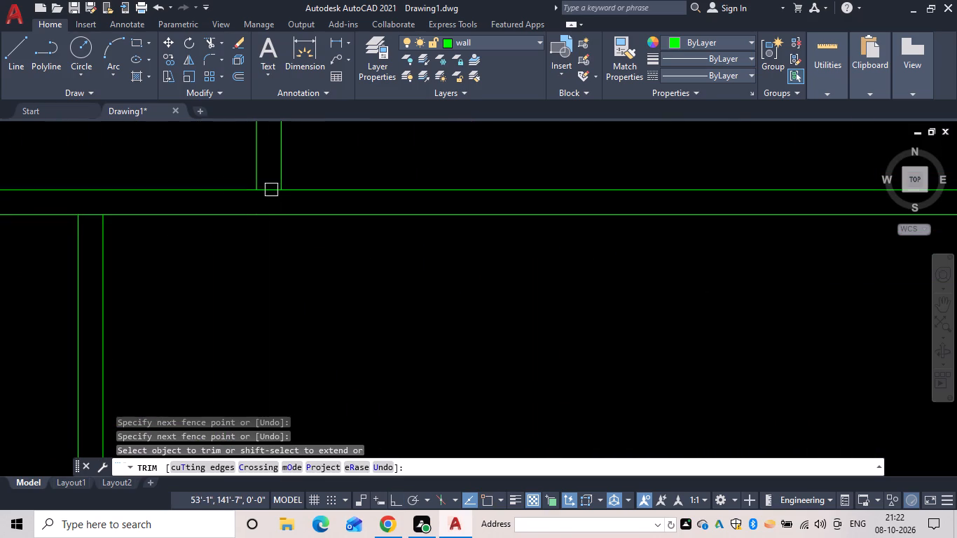
{"action": "left_click", "coordinate": [268, 186]}
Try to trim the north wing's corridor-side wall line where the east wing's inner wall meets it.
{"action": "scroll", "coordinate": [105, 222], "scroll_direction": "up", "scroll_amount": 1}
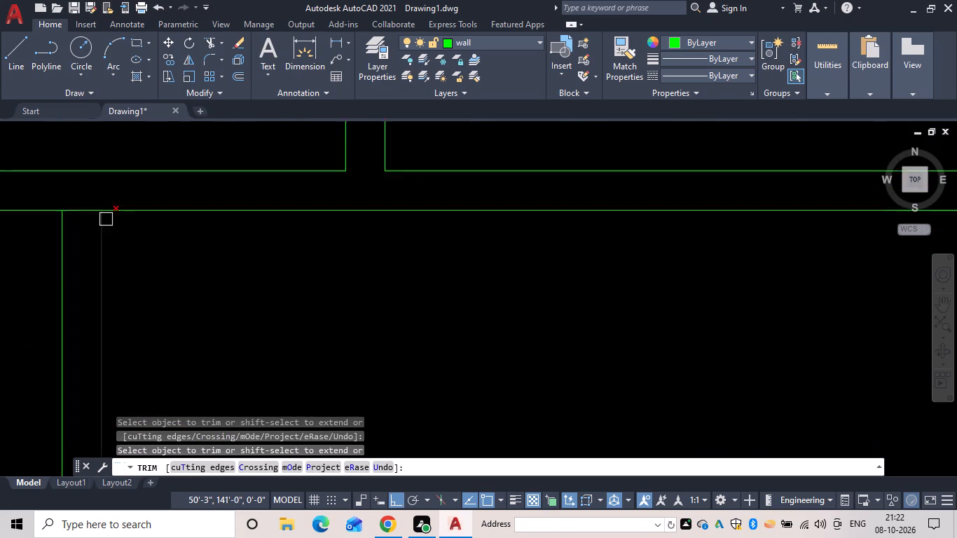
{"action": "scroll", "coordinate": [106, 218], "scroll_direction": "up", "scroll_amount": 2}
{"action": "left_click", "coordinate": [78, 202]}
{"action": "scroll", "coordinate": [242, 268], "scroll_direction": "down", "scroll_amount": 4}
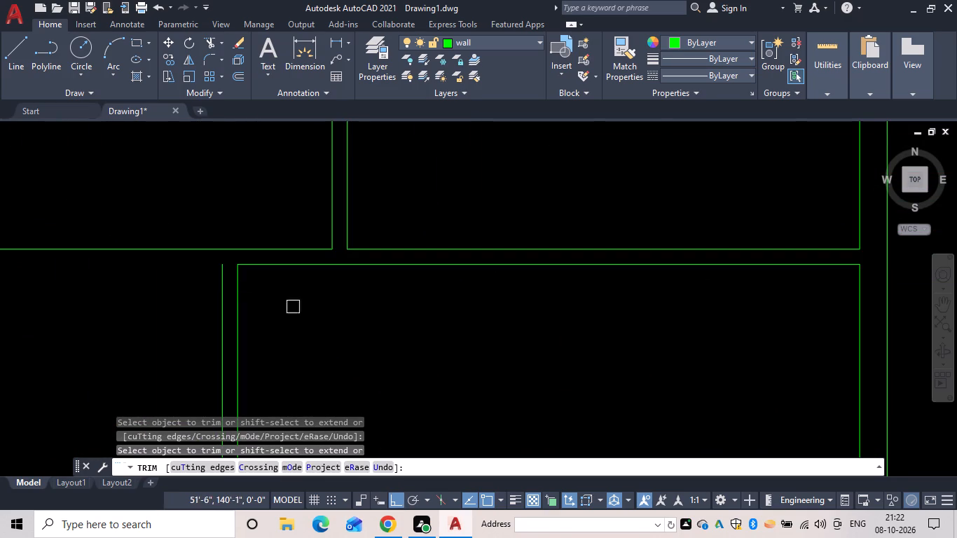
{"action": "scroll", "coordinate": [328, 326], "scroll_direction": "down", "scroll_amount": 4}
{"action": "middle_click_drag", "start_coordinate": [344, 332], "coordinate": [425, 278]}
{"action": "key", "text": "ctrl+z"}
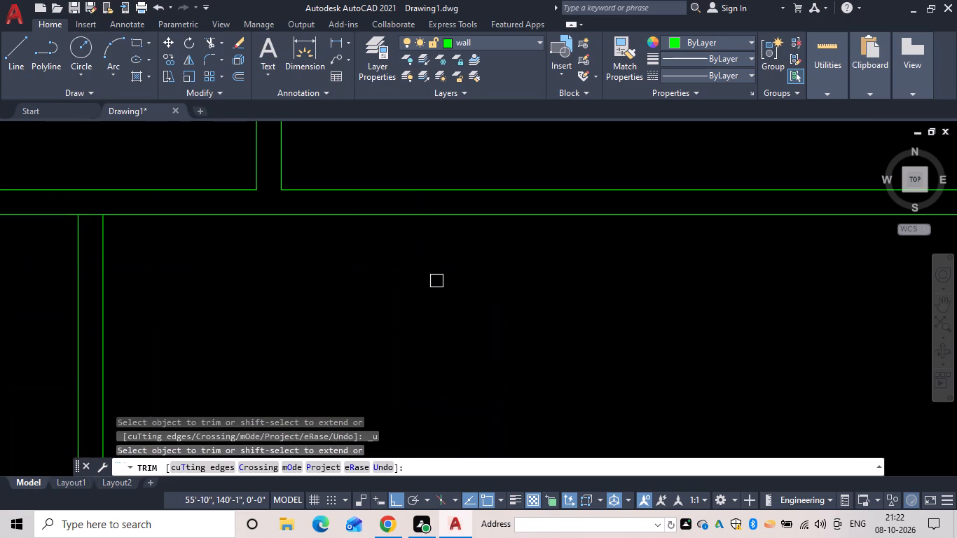
Trim the north wing's lower wall line between the two lines of the east wing's corridor-side wall.
{"action": "scroll", "coordinate": [444, 276], "scroll_direction": "down", "scroll_amount": 3}
{"action": "scroll", "coordinate": [352, 274], "scroll_direction": "up", "scroll_amount": 5}
{"action": "left_click_drag", "start_coordinate": [401, 151], "coordinate": [399, 158]}
{"action": "scroll", "coordinate": [447, 239], "scroll_direction": "down", "scroll_amount": 4}
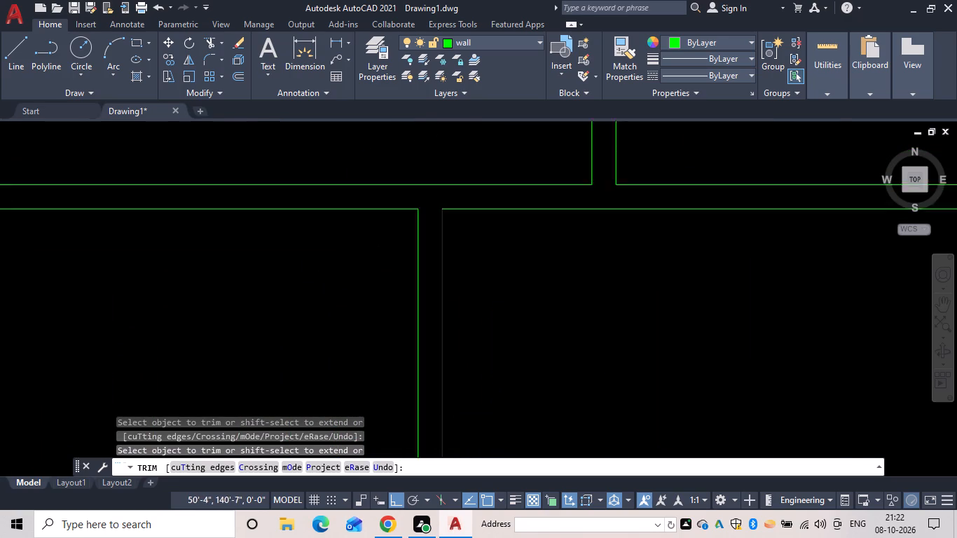
Trim away the two northern pairs of short stub lines crossing the thickness of the east exterior wall.
{"action": "scroll", "coordinate": [516, 286], "scroll_direction": "down", "scroll_amount": 4}
{"action": "scroll", "coordinate": [517, 287], "scroll_direction": "up", "scroll_amount": 1}
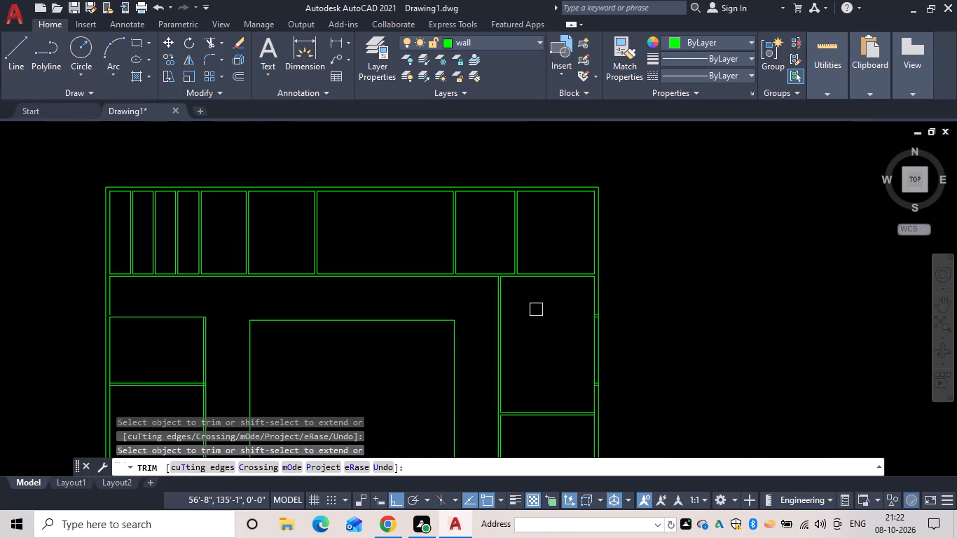
{"action": "scroll", "coordinate": [594, 315], "scroll_direction": "up", "scroll_amount": 5}
{"action": "left_click_drag", "start_coordinate": [585, 298], "coordinate": [581, 378]}
{"action": "scroll", "coordinate": [581, 378], "scroll_direction": "down", "scroll_amount": 2}
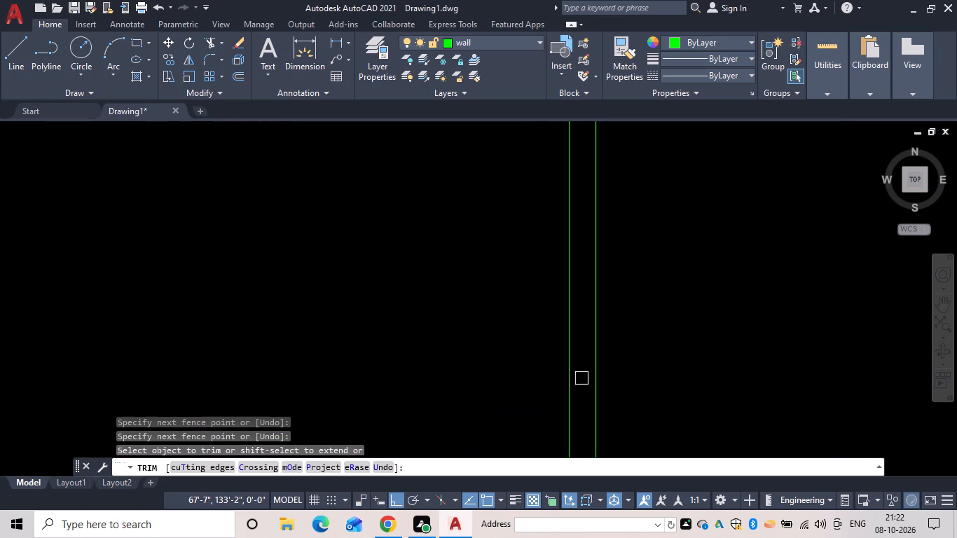
{"action": "scroll", "coordinate": [581, 378], "scroll_direction": "down", "scroll_amount": 3}
{"action": "middle_click_drag", "start_coordinate": [530, 397], "coordinate": [528, 249]}
{"action": "scroll", "coordinate": [476, 323], "scroll_direction": "up", "scroll_amount": 3}
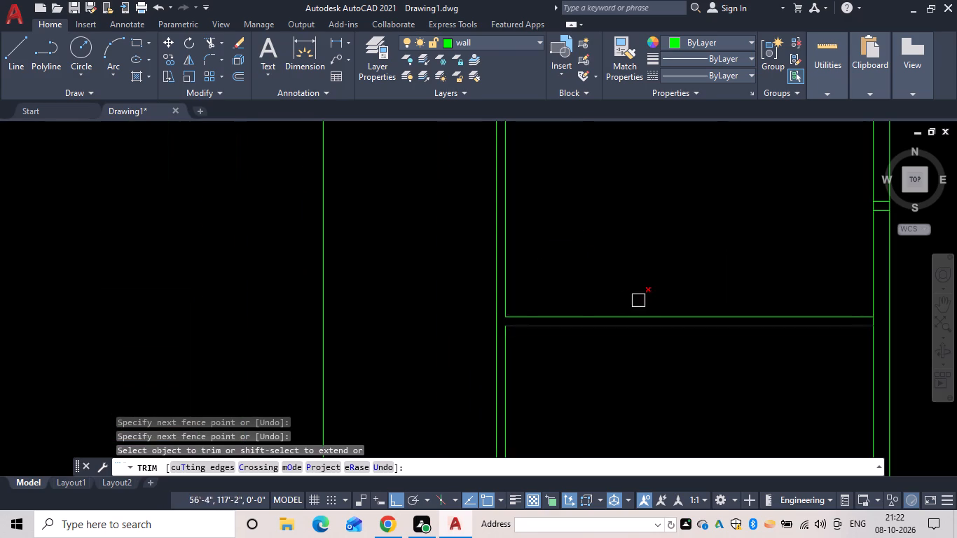
{"action": "scroll", "coordinate": [701, 284], "scroll_direction": "down", "scroll_amount": 1}
{"action": "middle_click_drag", "start_coordinate": [701, 284], "coordinate": [263, 280]}
{"action": "scroll", "coordinate": [383, 225], "scroll_direction": "up", "scroll_amount": 4}
{"action": "left_click_drag", "start_coordinate": [323, 213], "coordinate": [323, 228]}
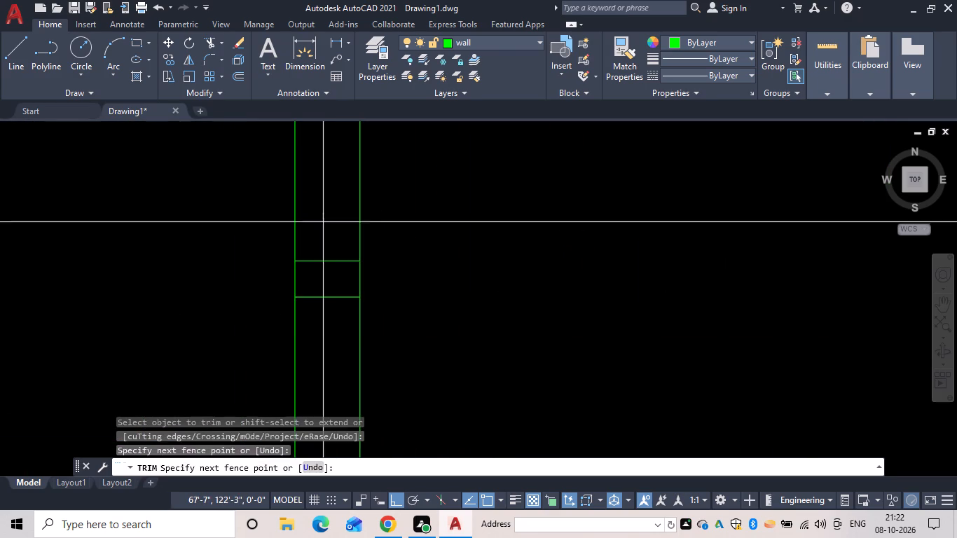
{"action": "left_click_drag", "start_coordinate": [323, 228], "coordinate": [324, 340]}
Trim the east exterior wall's inner line where the partition north of the remaining stub lines meets it.
{"action": "scroll", "coordinate": [324, 340], "scroll_direction": "down", "scroll_amount": 4}
{"action": "middle_click_drag", "start_coordinate": [322, 340], "coordinate": [340, 188]}
{"action": "scroll", "coordinate": [338, 255], "scroll_direction": "up", "scroll_amount": 5}
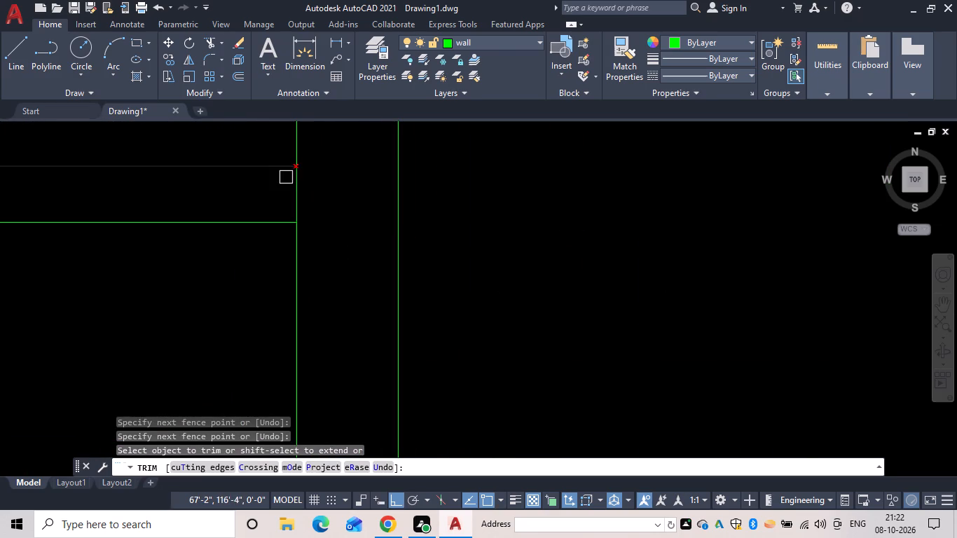
{"action": "left_click", "coordinate": [298, 182]}
{"action": "scroll", "coordinate": [317, 209], "scroll_direction": "down", "scroll_amount": 7}
{"action": "middle_click_drag", "start_coordinate": [351, 333], "coordinate": [411, 170]}
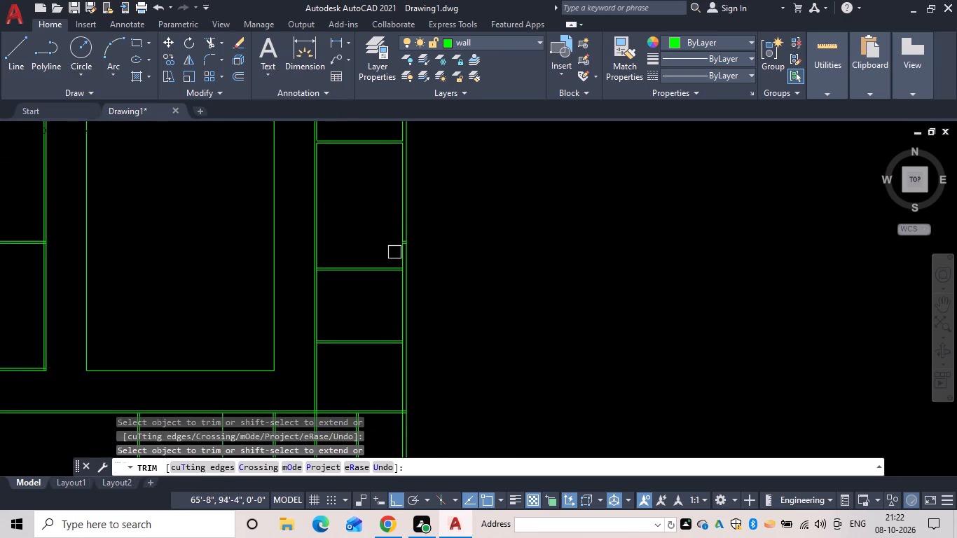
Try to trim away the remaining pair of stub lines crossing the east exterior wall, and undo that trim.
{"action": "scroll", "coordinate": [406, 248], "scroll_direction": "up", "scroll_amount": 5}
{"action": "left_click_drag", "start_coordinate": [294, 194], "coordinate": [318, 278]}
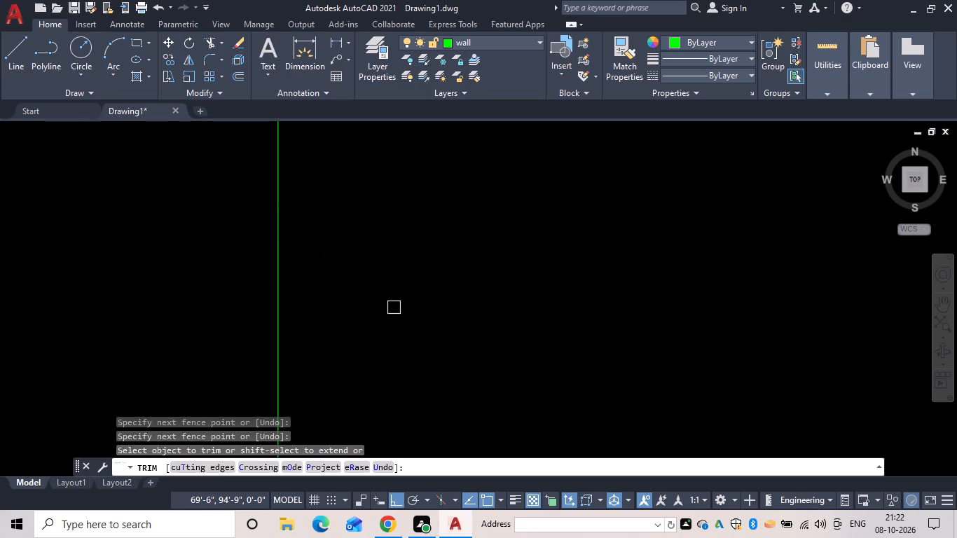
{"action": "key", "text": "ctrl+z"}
Trim away the remaining pair of short stub lines crossing the thickness of the east exterior wall.
{"action": "scroll", "coordinate": [362, 230], "scroll_direction": "down", "scroll_amount": 4}
{"action": "scroll", "coordinate": [375, 299], "scroll_direction": "down", "scroll_amount": 1}
{"action": "middle_click_drag", "start_coordinate": [376, 301], "coordinate": [379, 153]}
{"action": "scroll", "coordinate": [379, 153], "scroll_direction": "down", "scroll_amount": 1}
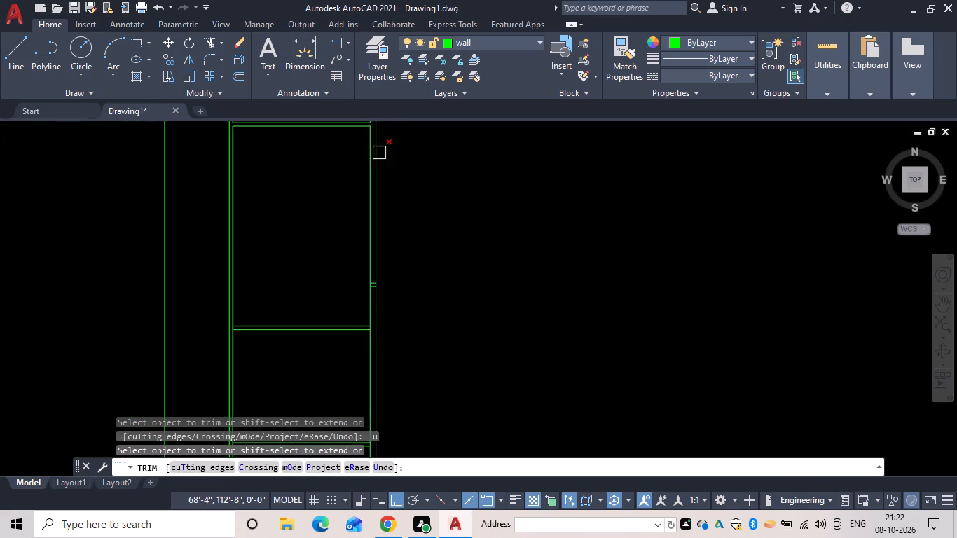
{"action": "scroll", "coordinate": [377, 258], "scroll_direction": "up", "scroll_amount": 4}
{"action": "scroll", "coordinate": [364, 315], "scroll_direction": "down", "scroll_amount": 1}
{"action": "middle_click_drag", "start_coordinate": [364, 313], "coordinate": [455, 111]}
{"action": "scroll", "coordinate": [418, 153], "scroll_direction": "up", "scroll_amount": 3}
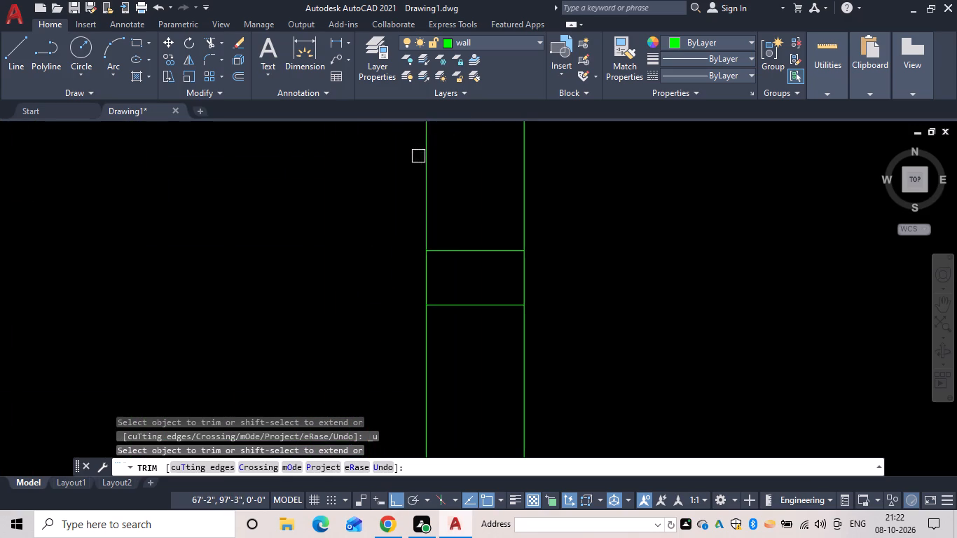
{"action": "left_click_drag", "start_coordinate": [449, 181], "coordinate": [466, 324]}
Trim the exterior and corridor-side wall lines across both ends of the east wing's second partition from the south.
{"action": "scroll", "coordinate": [467, 324], "scroll_direction": "down", "scroll_amount": 4}
{"action": "middle_click_drag", "start_coordinate": [456, 373], "coordinate": [450, 122]}
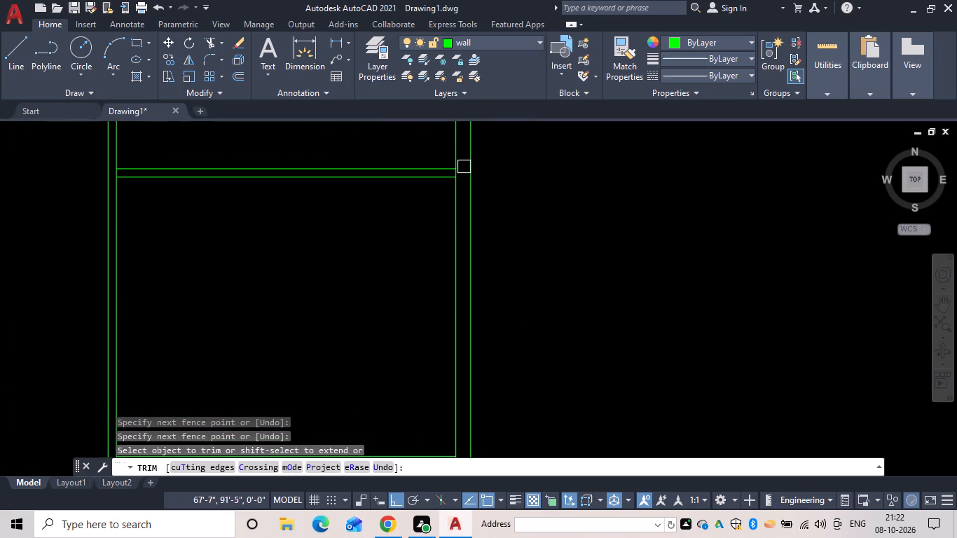
{"action": "scroll", "coordinate": [469, 179], "scroll_direction": "up", "scroll_amount": 4}
{"action": "left_click", "coordinate": [376, 154]}
{"action": "scroll", "coordinate": [399, 168], "scroll_direction": "down", "scroll_amount": 5}
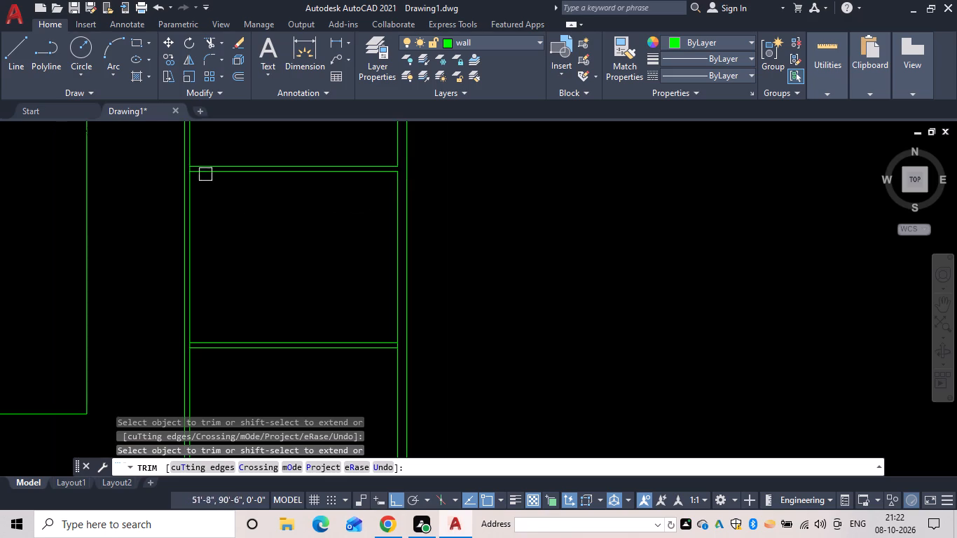
{"action": "scroll", "coordinate": [197, 171], "scroll_direction": "up", "scroll_amount": 4}
{"action": "left_click", "coordinate": [145, 156]}
Trim the exterior and corridor-side wall lines across both ends of the east wing's southernmost partition.
{"action": "scroll", "coordinate": [288, 179], "scroll_direction": "down", "scroll_amount": 5}
{"action": "scroll", "coordinate": [459, 294], "scroll_direction": "up", "scroll_amount": 2}
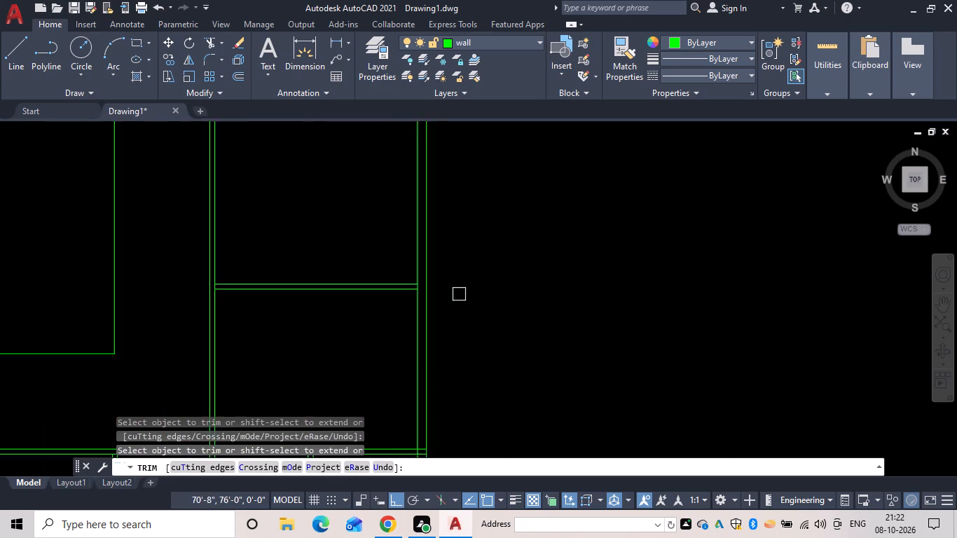
{"action": "scroll", "coordinate": [458, 295], "scroll_direction": "up", "scroll_amount": 2}
{"action": "scroll", "coordinate": [319, 275], "scroll_direction": "up", "scroll_amount": 2}
{"action": "left_click", "coordinate": [299, 244]}
{"action": "scroll", "coordinate": [298, 259], "scroll_direction": "down", "scroll_amount": 5}
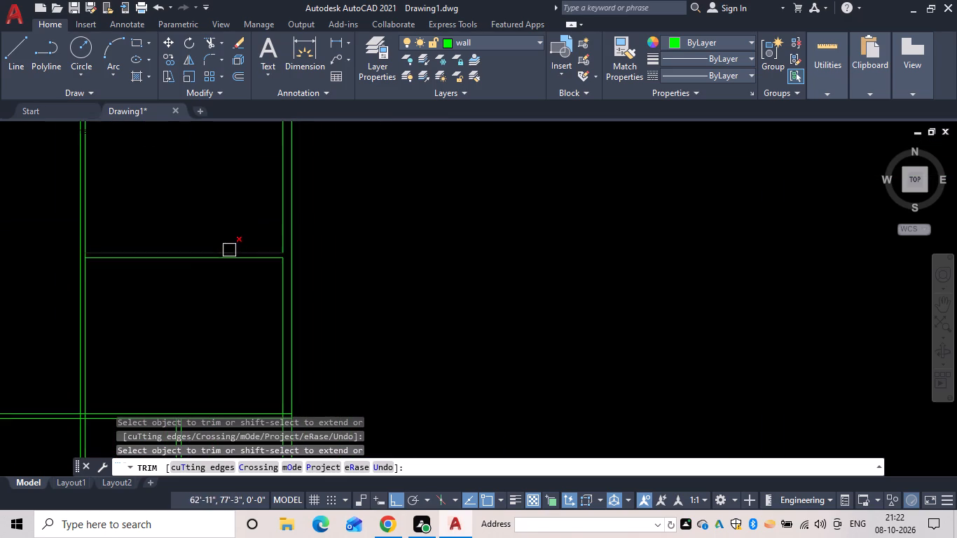
{"action": "scroll", "coordinate": [80, 247], "scroll_direction": "up", "scroll_amount": 5}
{"action": "left_click", "coordinate": [111, 310]}
Trim the overlapping lines where the south wing's corridor-side wall meets the east exterior wall.
{"action": "scroll", "coordinate": [172, 303], "scroll_direction": "down", "scroll_amount": 5}
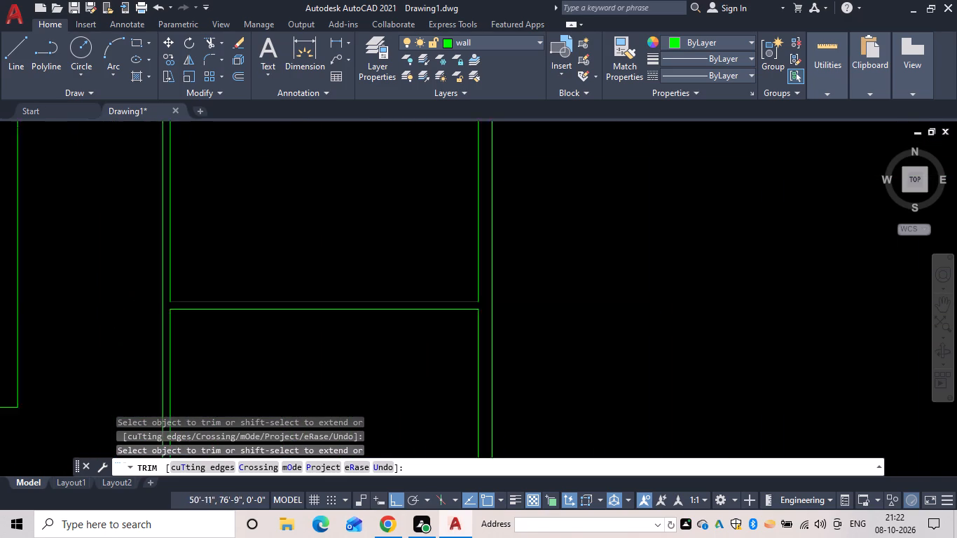
{"action": "middle_click_drag", "start_coordinate": [282, 366], "coordinate": [300, 174]}
{"action": "scroll", "coordinate": [392, 258], "scroll_direction": "up", "scroll_amount": 4}
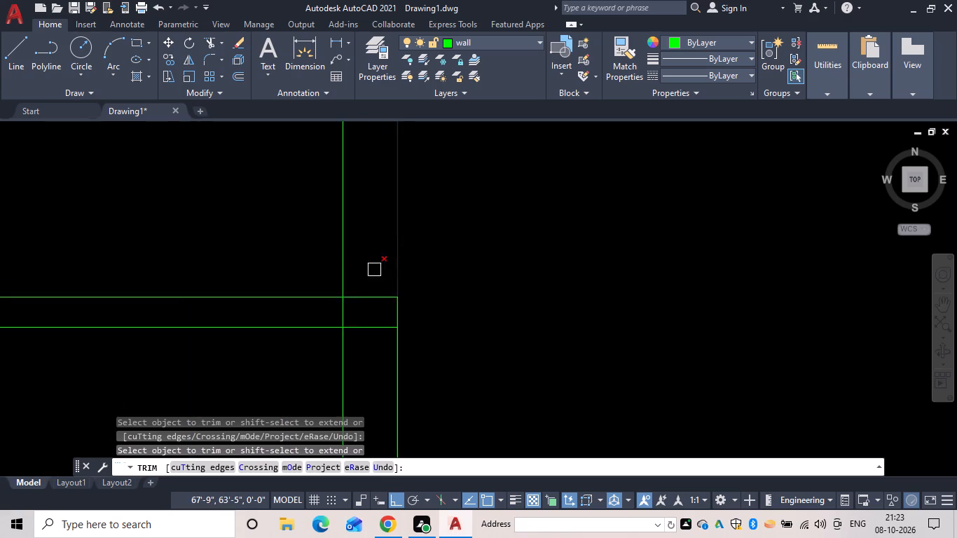
{"action": "scroll", "coordinate": [328, 321], "scroll_direction": "up", "scroll_amount": 4}
{"action": "left_click_drag", "start_coordinate": [331, 314], "coordinate": [541, 410]}
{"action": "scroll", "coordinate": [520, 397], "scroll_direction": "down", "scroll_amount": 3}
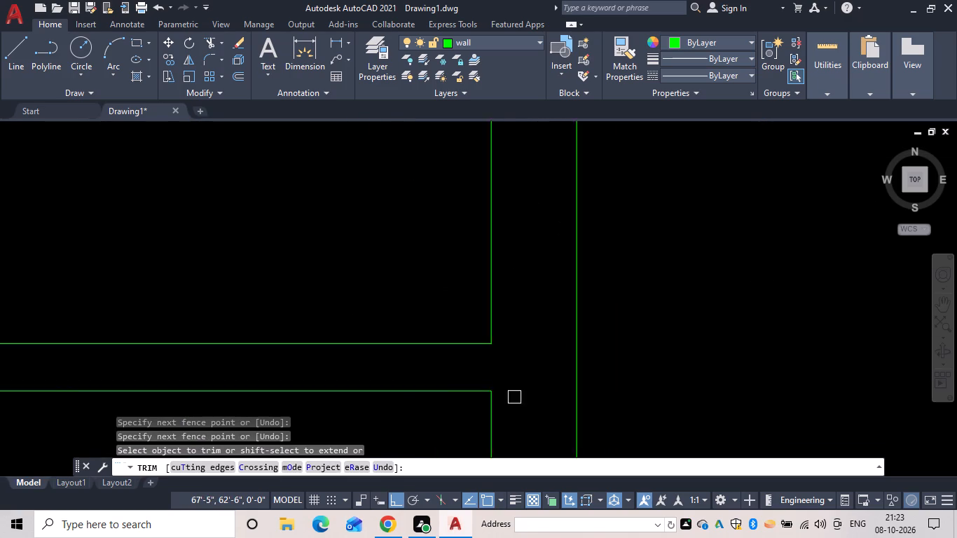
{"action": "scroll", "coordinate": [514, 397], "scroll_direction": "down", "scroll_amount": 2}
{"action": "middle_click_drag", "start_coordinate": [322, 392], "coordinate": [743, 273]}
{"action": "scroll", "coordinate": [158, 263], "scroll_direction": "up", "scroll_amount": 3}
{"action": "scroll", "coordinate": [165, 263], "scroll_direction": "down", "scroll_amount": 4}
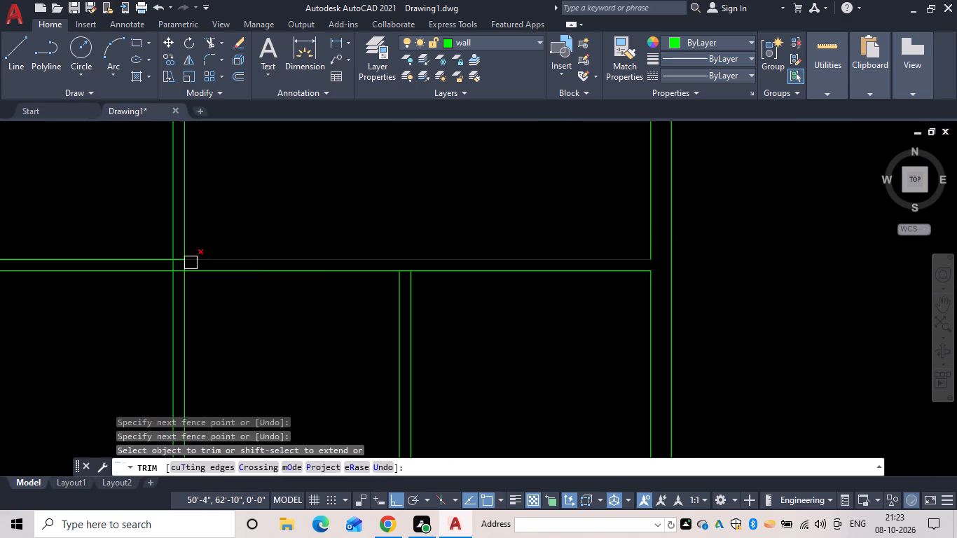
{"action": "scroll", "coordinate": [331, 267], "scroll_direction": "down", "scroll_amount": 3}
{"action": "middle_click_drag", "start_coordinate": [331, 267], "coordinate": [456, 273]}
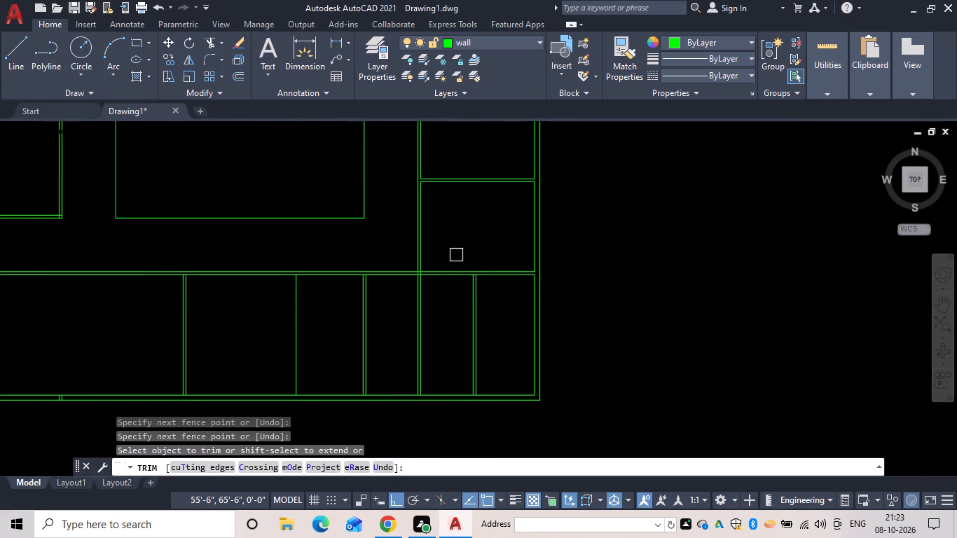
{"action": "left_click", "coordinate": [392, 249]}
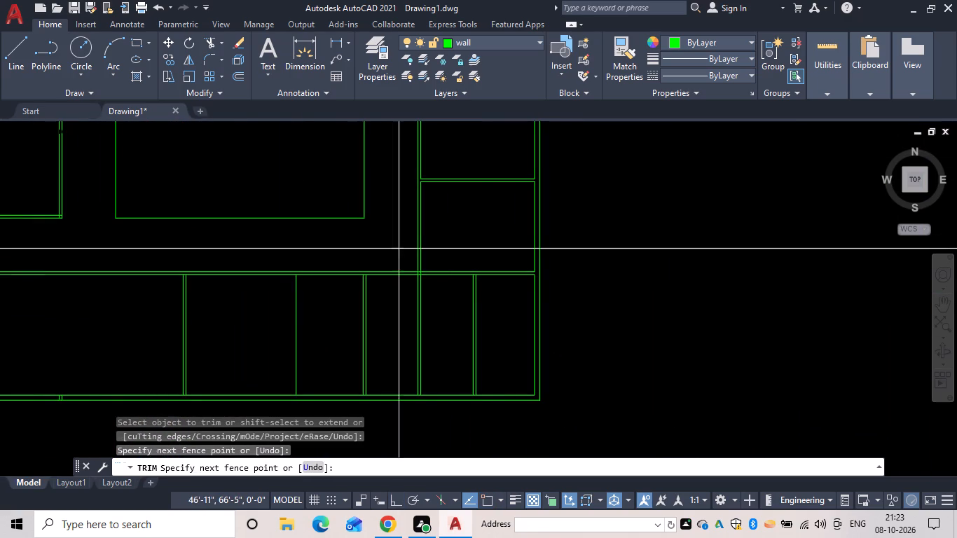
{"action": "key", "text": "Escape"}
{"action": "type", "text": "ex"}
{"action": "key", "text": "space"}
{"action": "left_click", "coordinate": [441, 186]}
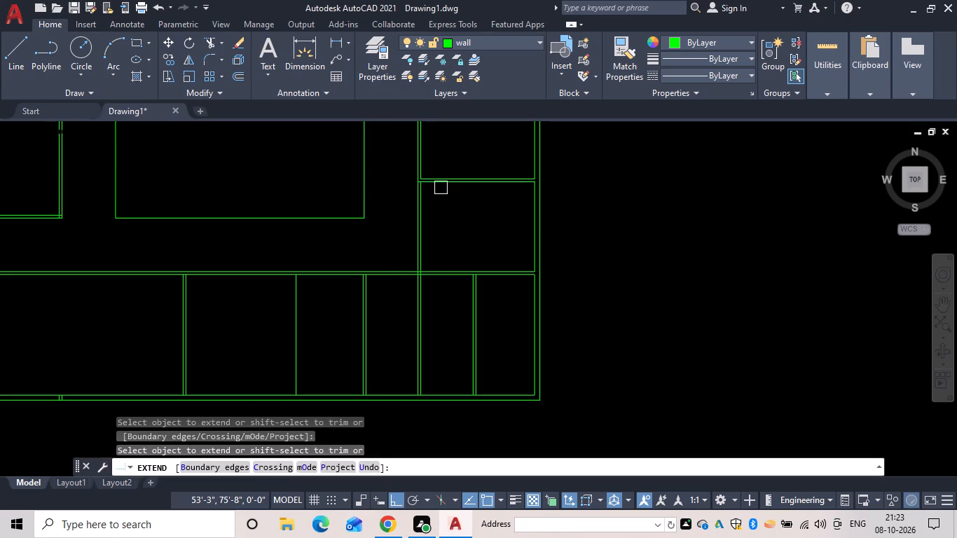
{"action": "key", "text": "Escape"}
Trim both corridor-side wall lines of the east wing between its southernmost partition and the south wing's wall.
{"action": "key", "text": "t"}
{"action": "type", "text": "r"}
{"action": "key", "text": "space"}
{"action": "left_click_drag", "start_coordinate": [445, 205], "coordinate": [407, 221]}
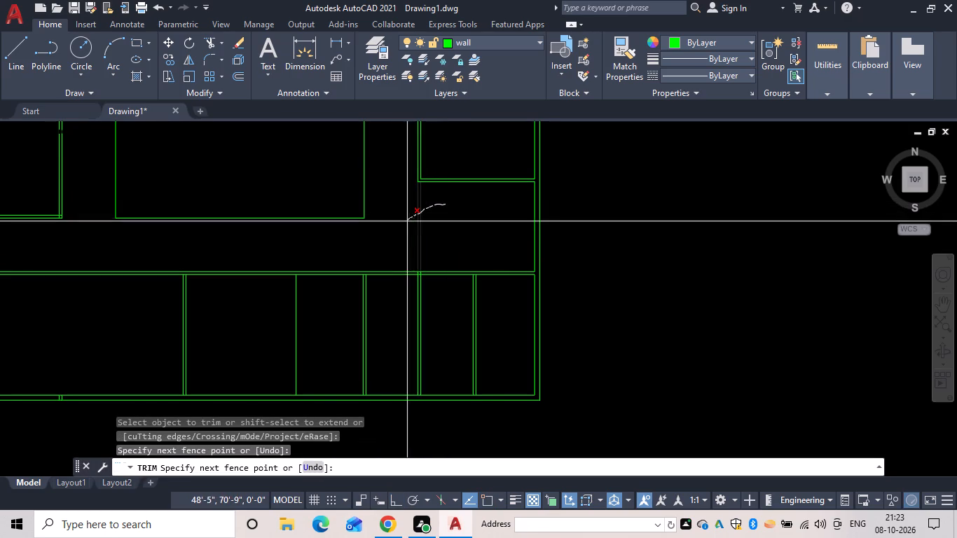
{"action": "left_click_drag", "start_coordinate": [407, 221], "coordinate": [399, 250]}
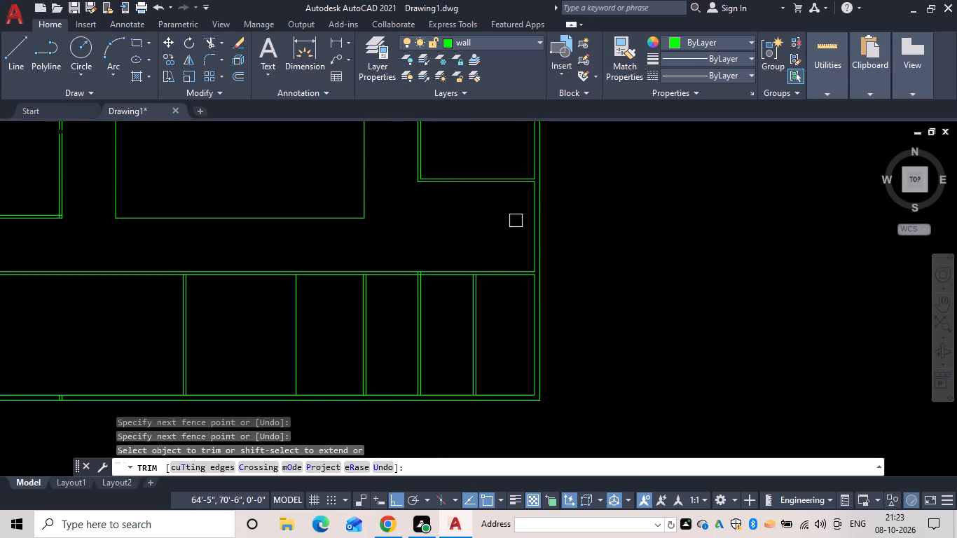
{"action": "scroll", "coordinate": [517, 222], "scroll_direction": "down", "scroll_amount": 2}
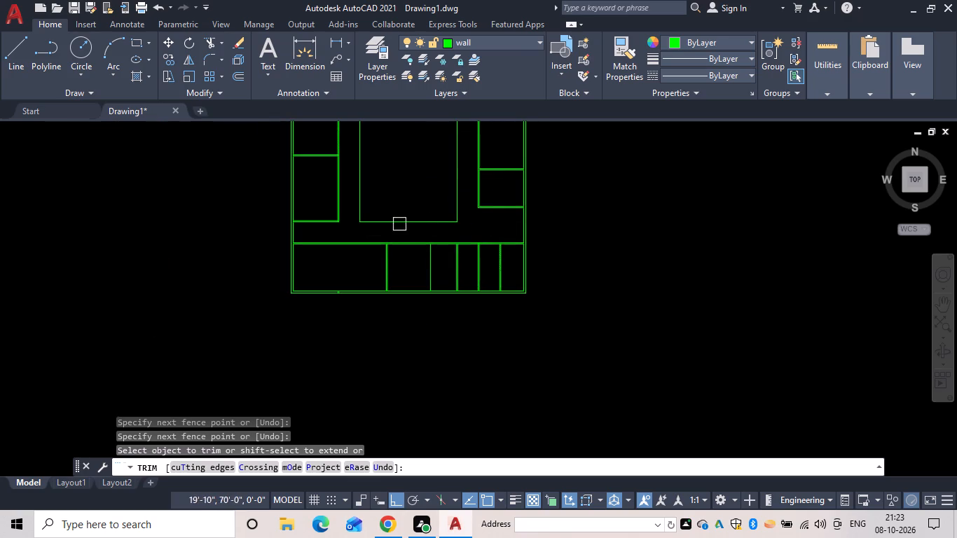
{"action": "scroll", "coordinate": [356, 236], "scroll_direction": "up", "scroll_amount": 1}
{"action": "key", "text": "Escape"}
Extend the courtyard's south line eastward to the east exterior wall.
{"action": "scroll", "coordinate": [293, 212], "scroll_direction": "up", "scroll_amount": 2}
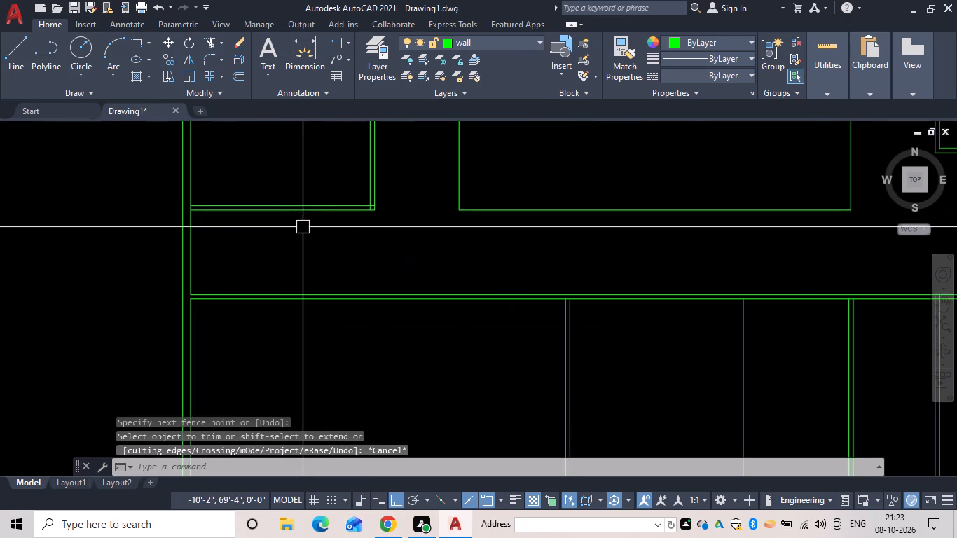
{"action": "scroll", "coordinate": [441, 251], "scroll_direction": "down", "scroll_amount": 2}
{"action": "middle_click_drag", "start_coordinate": [441, 251], "coordinate": [332, 250]}
{"action": "middle_click_drag", "start_coordinate": [462, 233], "coordinate": [445, 235]}
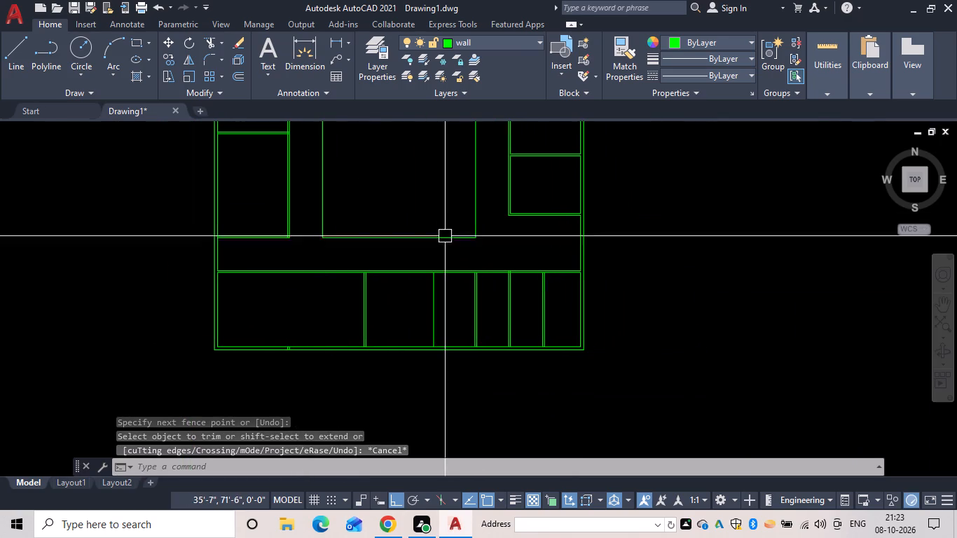
{"action": "key", "text": "Escape"}
{"action": "type", "text": "ex"}
{"action": "key", "text": "space"}
{"action": "left_click", "coordinate": [457, 233]}
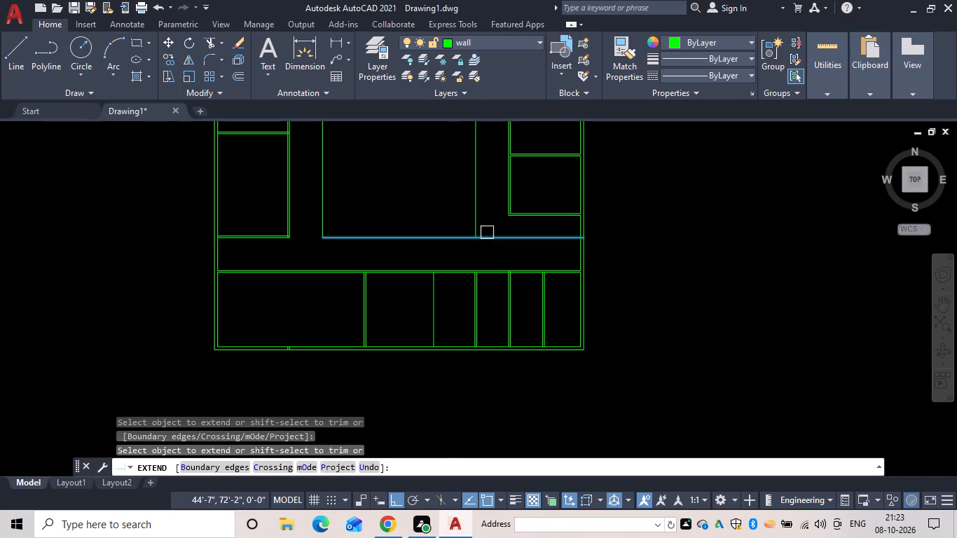
{"action": "scroll", "coordinate": [545, 223], "scroll_direction": "up", "scroll_amount": 2}
{"action": "middle_click_drag", "start_coordinate": [545, 223], "coordinate": [513, 242]}
{"action": "key", "text": "Escape"}
Offset the extended courtyard south line 5" to the north.
{"action": "type", "text": "of 5"}
{"action": "key", "text": "space"}
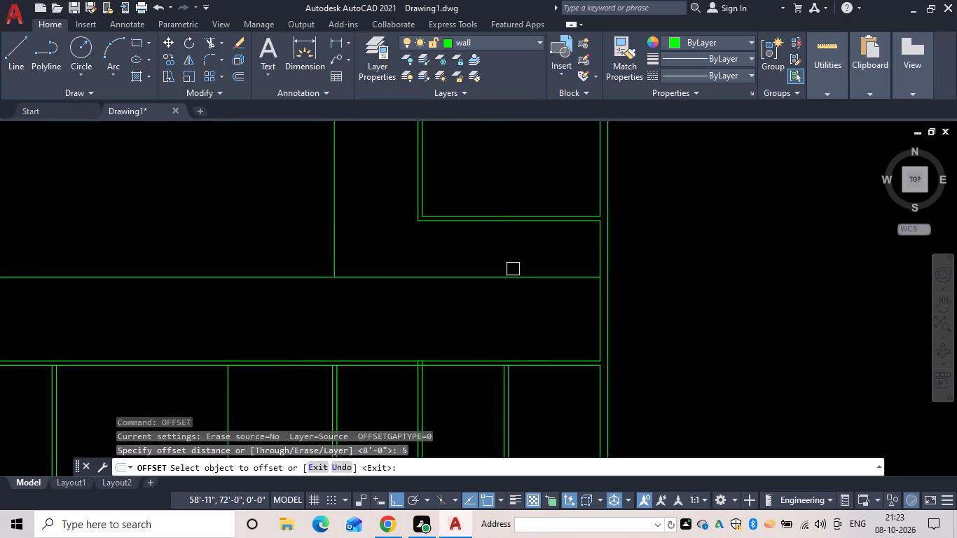
{"action": "left_click_drag", "start_coordinate": [512, 280], "coordinate": [516, 269]}
{"action": "left_click", "coordinate": [524, 244]}
{"action": "key", "text": "Escape"}
Trim the offset line inside the courtyard, keeping only the part east of the courtyard's east line.
{"action": "key", "text": "t"}
{"action": "type", "text": "r"}
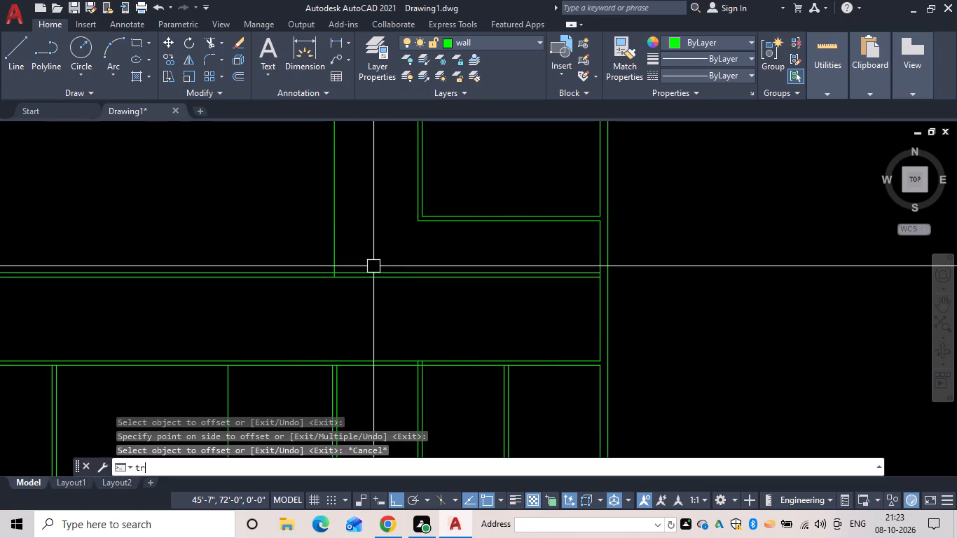
{"action": "key", "text": "space"}
{"action": "scroll", "coordinate": [287, 268], "scroll_direction": "up", "scroll_amount": 1}
{"action": "left_click", "coordinate": [287, 268]}
{"action": "left_click_drag", "start_coordinate": [287, 269], "coordinate": [296, 269]}
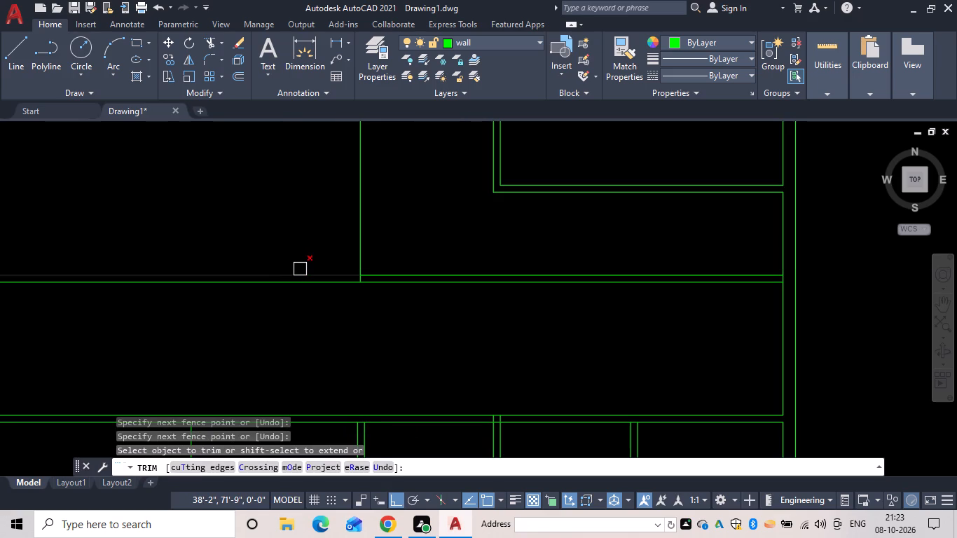
{"action": "left_click", "coordinate": [301, 269]}
{"action": "scroll", "coordinate": [328, 268], "scroll_direction": "down", "scroll_amount": 3}
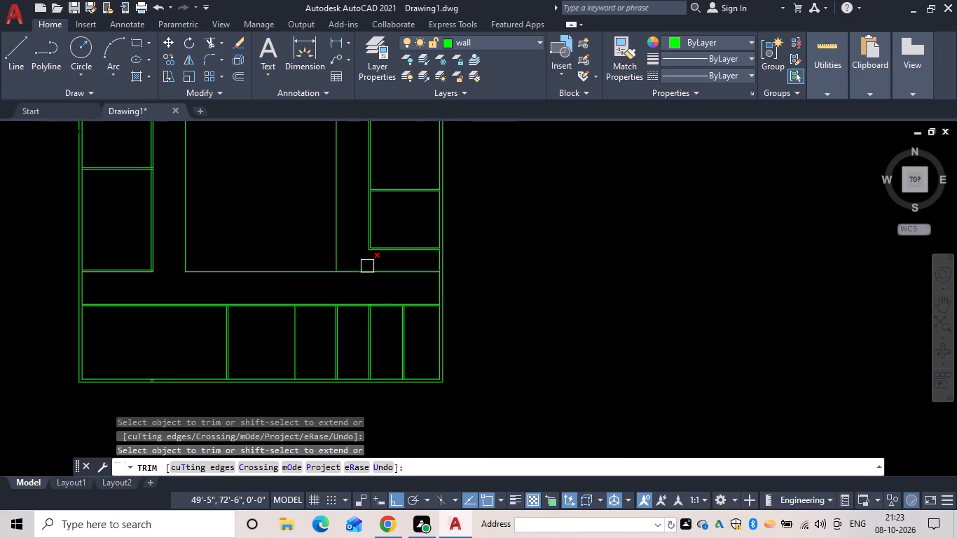
{"action": "key", "text": "Escape"}
Extend the east wing's two corridor-side wall lines south to the new wall lines.
{"action": "type", "text": "ex"}
{"action": "key", "text": "space"}
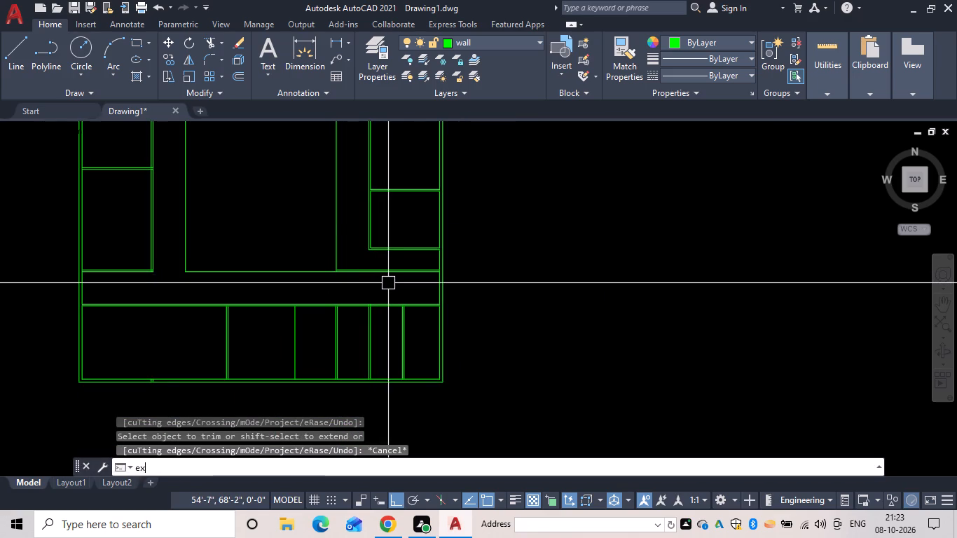
{"action": "left_click_drag", "start_coordinate": [354, 221], "coordinate": [401, 240]}
{"action": "left_click_drag", "start_coordinate": [397, 219], "coordinate": [368, 241]}
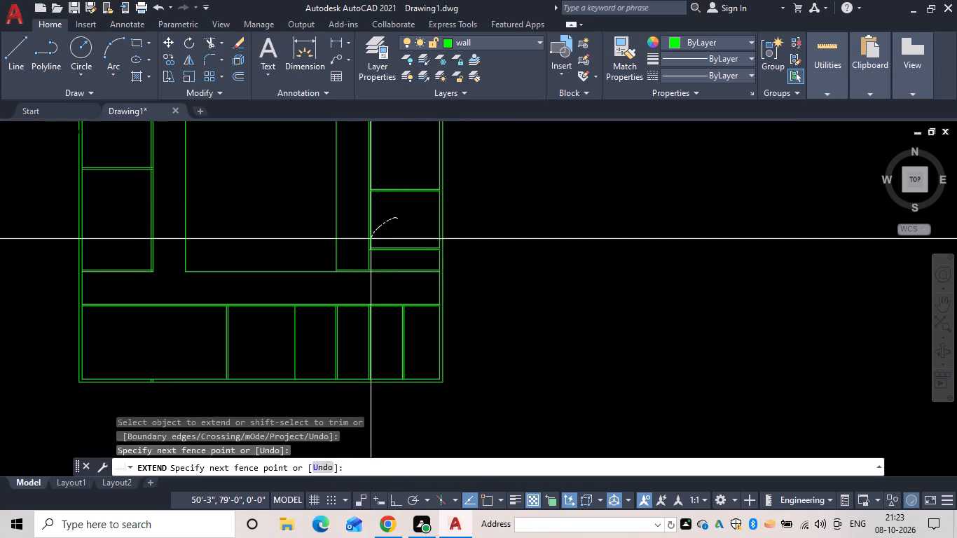
{"action": "left_click_drag", "start_coordinate": [368, 241], "coordinate": [359, 262]}
{"action": "scroll", "coordinate": [392, 273], "scroll_direction": "up", "scroll_amount": 2}
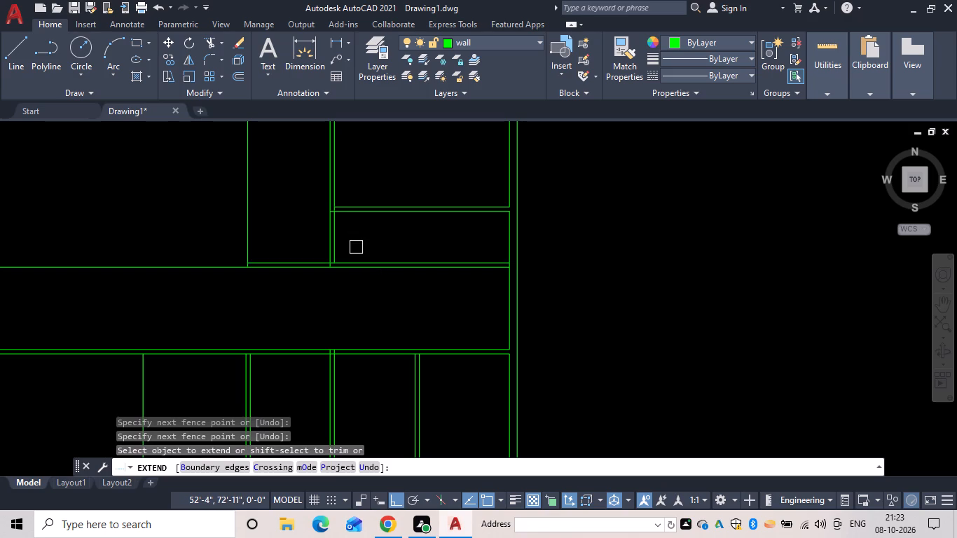
{"action": "key", "text": "Escape"}
Trim the short piece of the new wall's upper line between the two corridor-side wall lines.
{"action": "type", "text": "tr"}
{"action": "key", "text": "space"}
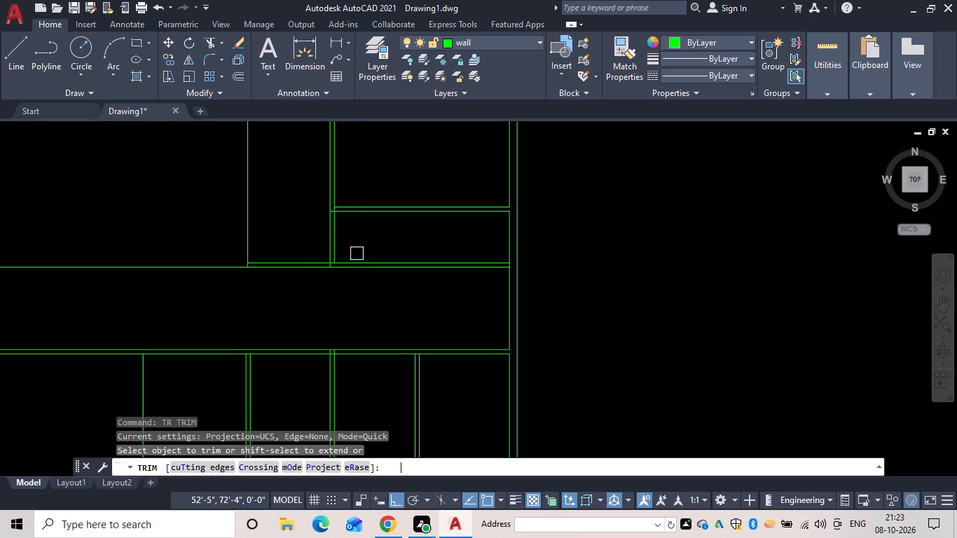
{"action": "scroll", "coordinate": [345, 243], "scroll_direction": "up", "scroll_amount": 3}
{"action": "left_click", "coordinate": [289, 319]}
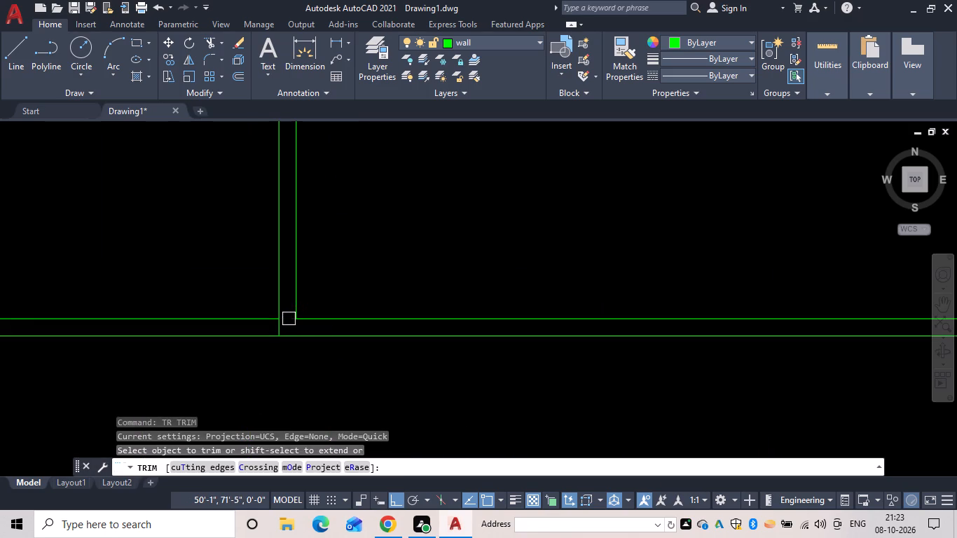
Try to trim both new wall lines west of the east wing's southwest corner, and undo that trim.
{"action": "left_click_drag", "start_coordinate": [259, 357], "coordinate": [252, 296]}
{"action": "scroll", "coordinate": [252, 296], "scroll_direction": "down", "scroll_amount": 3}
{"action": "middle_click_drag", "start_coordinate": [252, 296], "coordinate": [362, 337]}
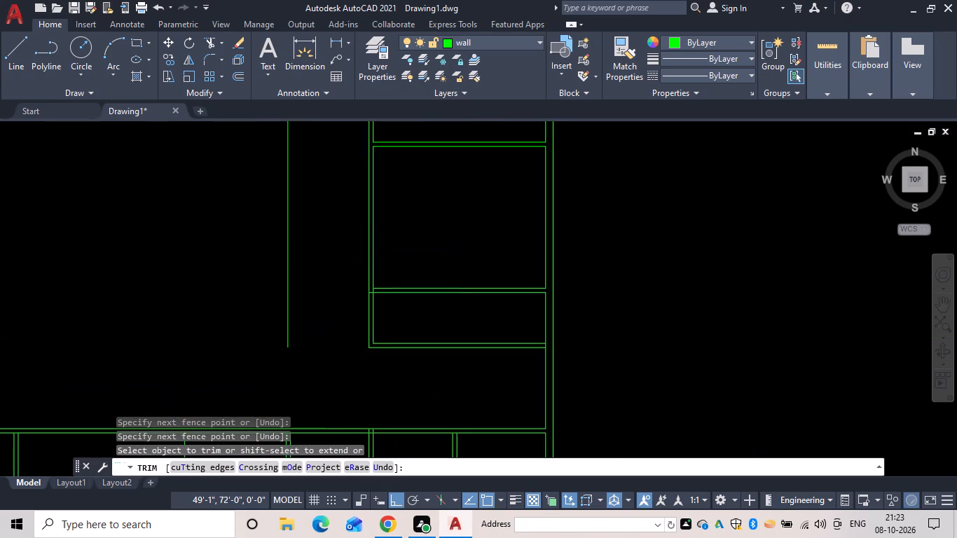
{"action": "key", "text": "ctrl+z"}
Trim both new wall lines across the corridor, between the courtyard's southeast corner and the east wing's corridor-side wall.
{"action": "scroll", "coordinate": [231, 325], "scroll_direction": "down", "scroll_amount": 3}
{"action": "middle_click_drag", "start_coordinate": [264, 328], "coordinate": [431, 356]}
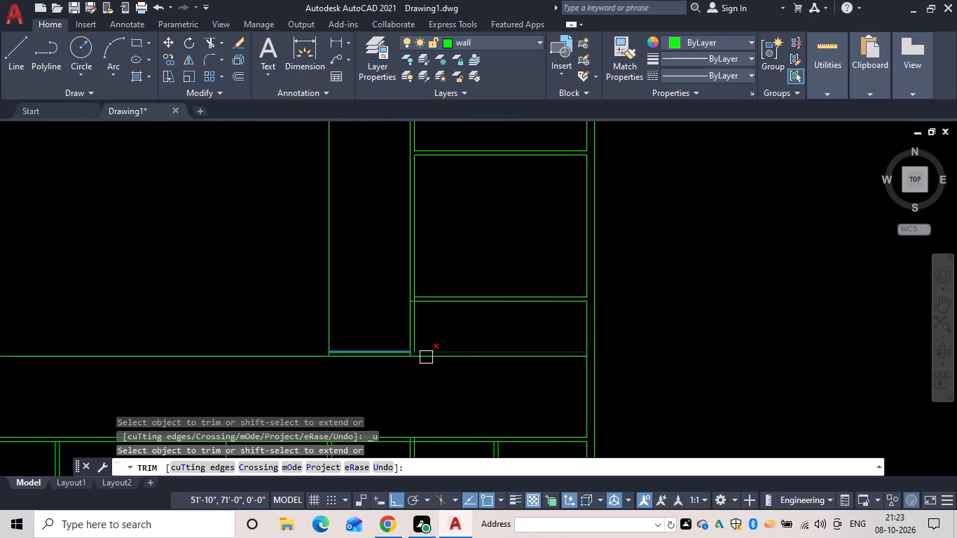
{"action": "left_click_drag", "start_coordinate": [380, 397], "coordinate": [372, 325]}
Trim away both lines of the old partition just north of the new south wall in the east wing.
{"action": "scroll", "coordinate": [372, 325], "scroll_direction": "down", "scroll_amount": 2}
{"action": "middle_click", "coordinate": [372, 325]}
{"action": "scroll", "coordinate": [396, 325], "scroll_direction": "up", "scroll_amount": 3}
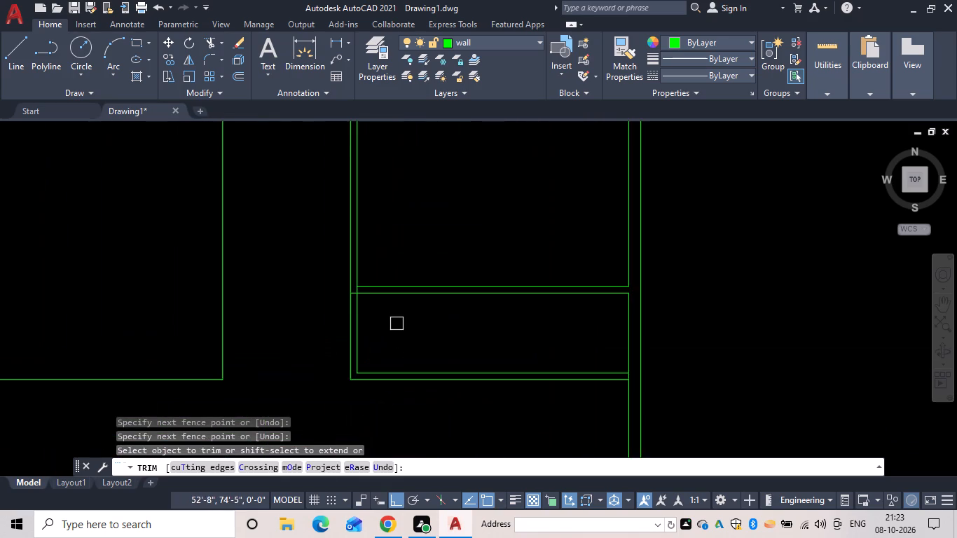
{"action": "scroll", "coordinate": [365, 304], "scroll_direction": "up", "scroll_amount": 4}
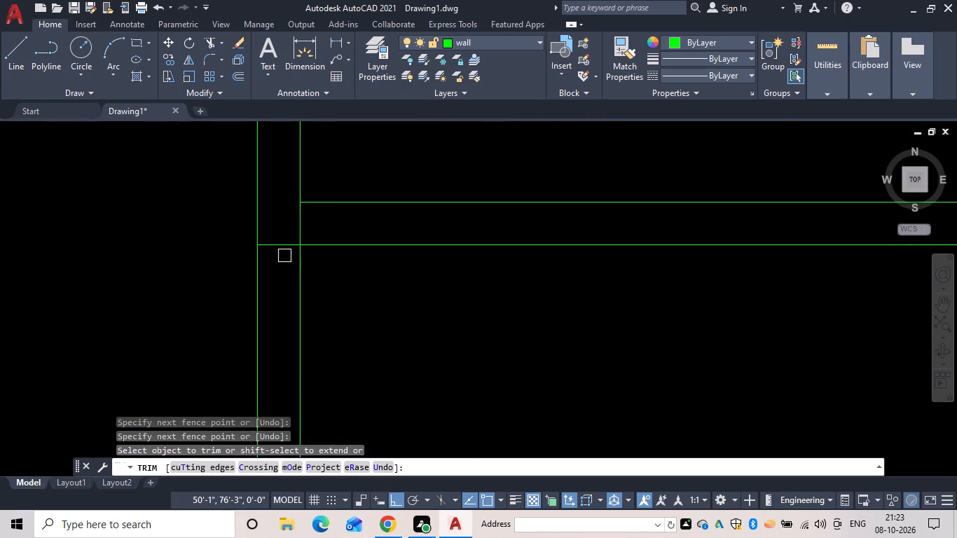
{"action": "left_click_drag", "start_coordinate": [278, 241], "coordinate": [291, 250]}
{"action": "left_click_drag", "start_coordinate": [434, 322], "coordinate": [463, 186]}
{"action": "scroll", "coordinate": [463, 200], "scroll_direction": "down", "scroll_amount": 4}
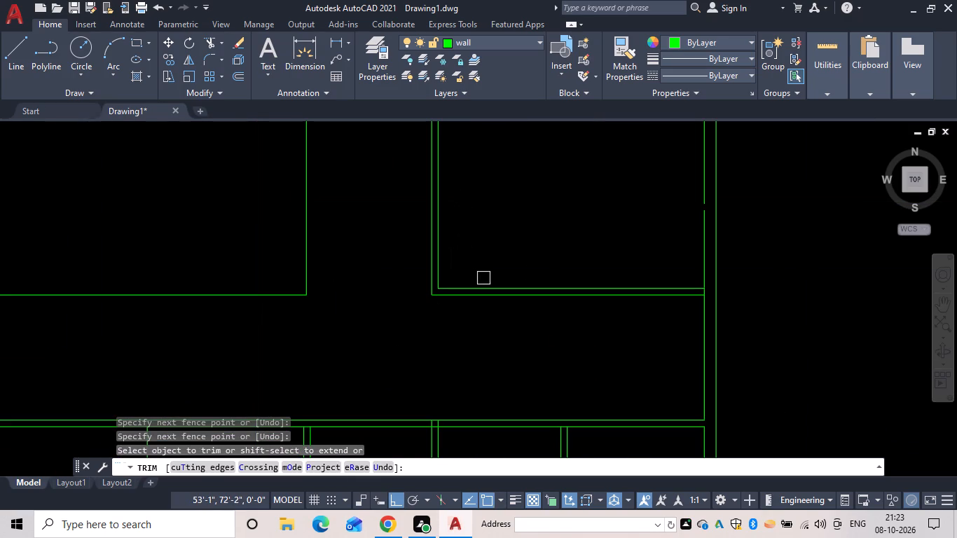
{"action": "key", "text": "Escape"}
Extend the east outer wall's inner line south across the gap left by the removed partition.
{"action": "type", "text": "ex"}
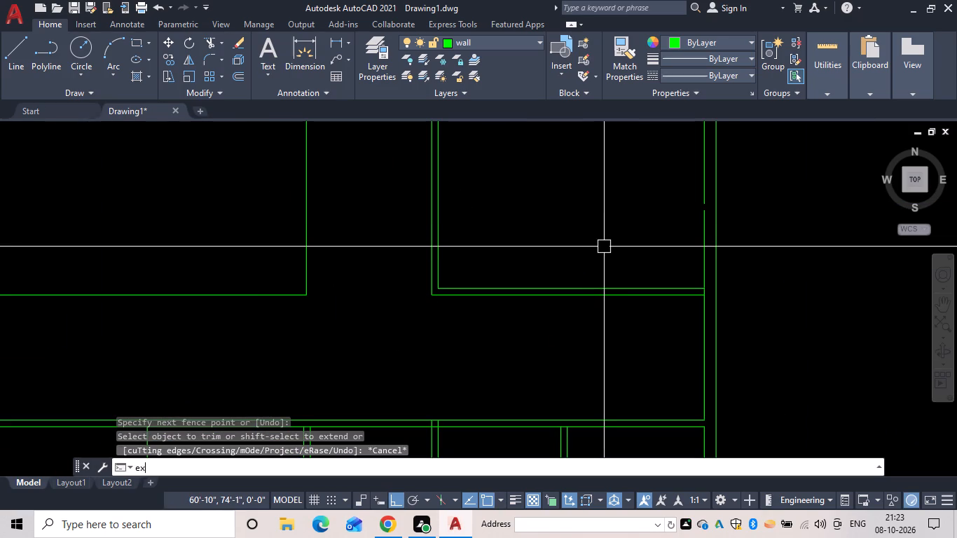
{"action": "key", "text": "space"}
{"action": "left_click", "coordinate": [702, 198]}
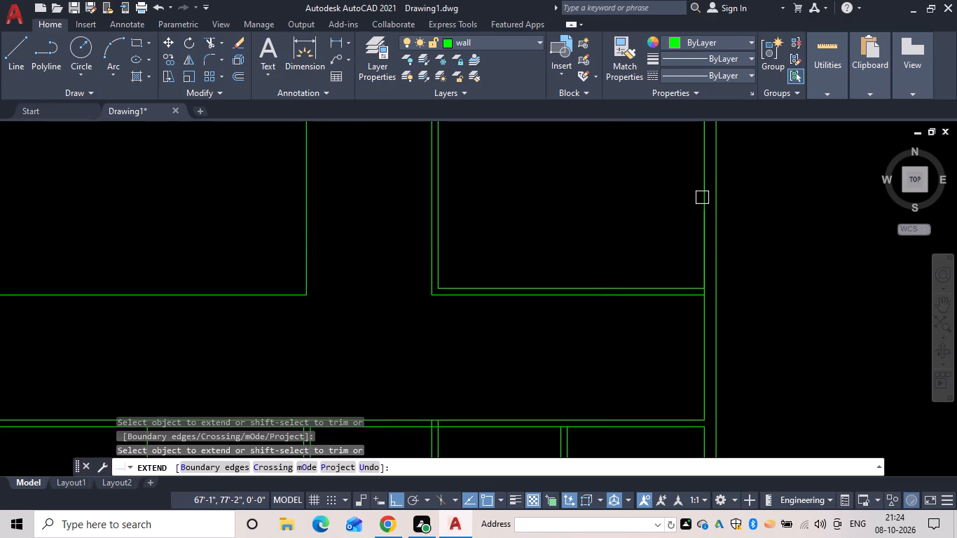
{"action": "key", "text": "Escape"}
Trim the east outer wall's inner line between the two lines of the east wing's south wall.
{"action": "type", "text": "tr"}
{"action": "key", "text": "space"}
{"action": "scroll", "coordinate": [690, 263], "scroll_direction": "up", "scroll_amount": 3}
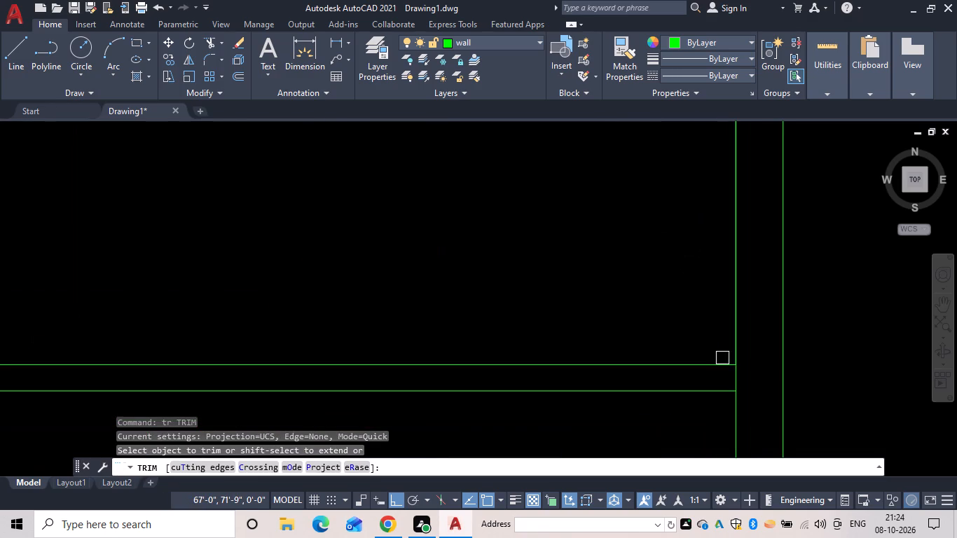
{"action": "left_click", "coordinate": [730, 375]}
Trim the overlapping stretch of the east outer wall's inner line in the east wing's southernmost room.
{"action": "scroll", "coordinate": [621, 377], "scroll_direction": "down", "scroll_amount": 3}
{"action": "middle_click_drag", "start_coordinate": [456, 398], "coordinate": [498, 361]}
{"action": "scroll", "coordinate": [490, 368], "scroll_direction": "down", "scroll_amount": 1}
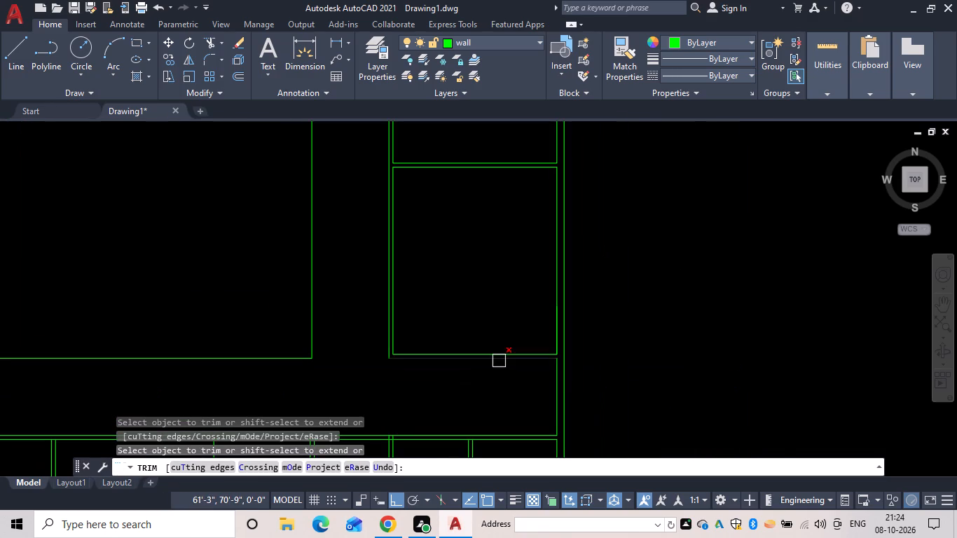
{"action": "scroll", "coordinate": [565, 338], "scroll_direction": "up", "scroll_amount": 3}
{"action": "left_click", "coordinate": [525, 340]}
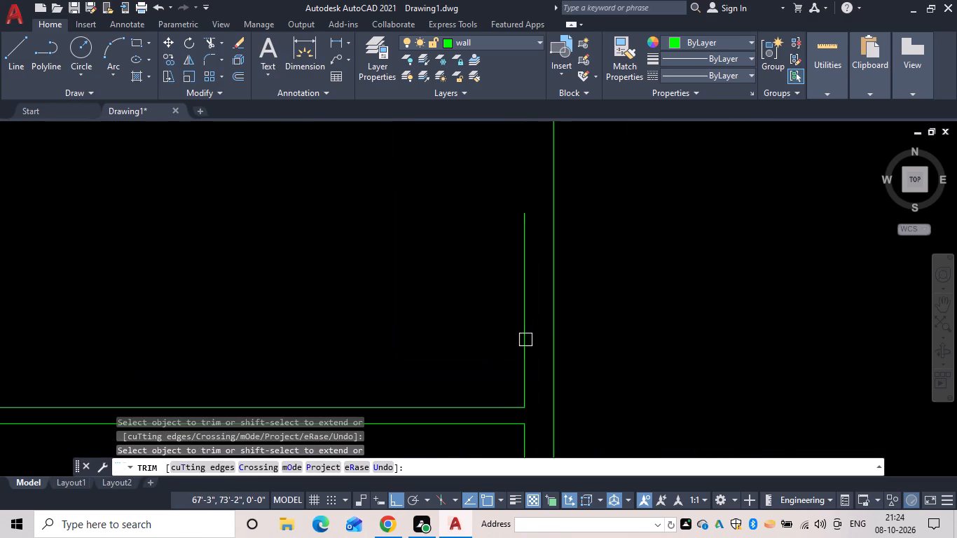
{"action": "scroll", "coordinate": [436, 344], "scroll_direction": "down", "scroll_amount": 4}
{"action": "middle_click_drag", "start_coordinate": [436, 344], "coordinate": [429, 371]}
{"action": "key", "text": "Escape"}
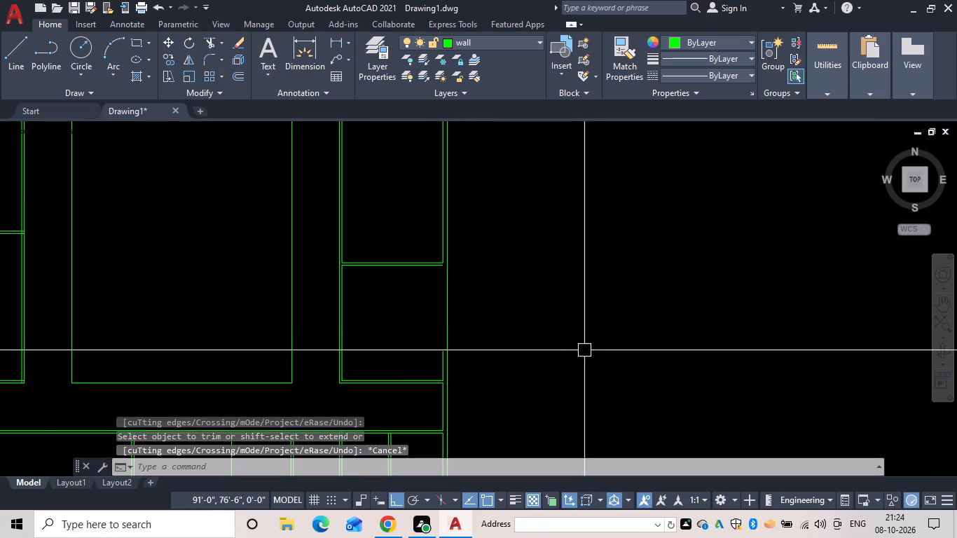
Extend the remaining short piece of the east outer wall's inner line north to the partition above.
{"action": "key", "text": "e"}
{"action": "key", "text": "x"}
{"action": "key", "text": "space"}
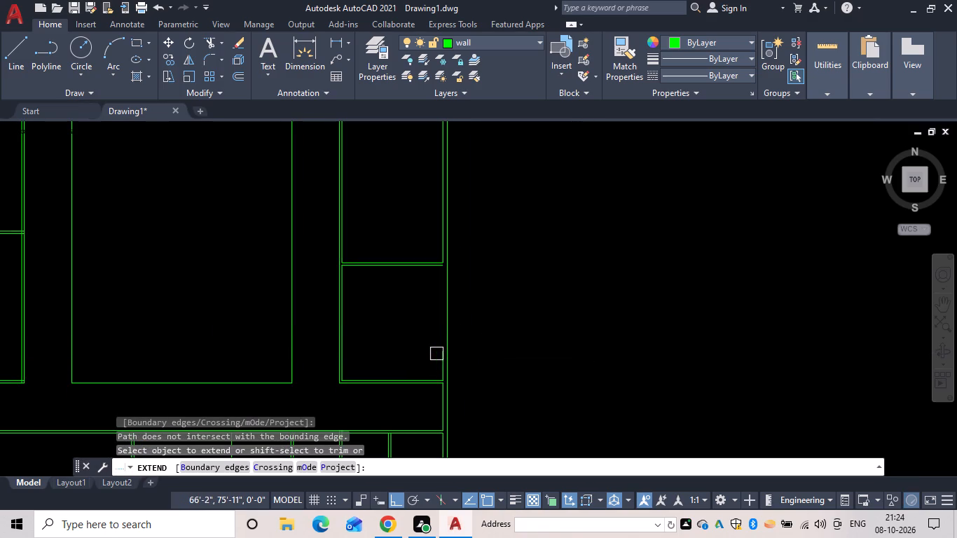
{"action": "left_click", "coordinate": [441, 349]}
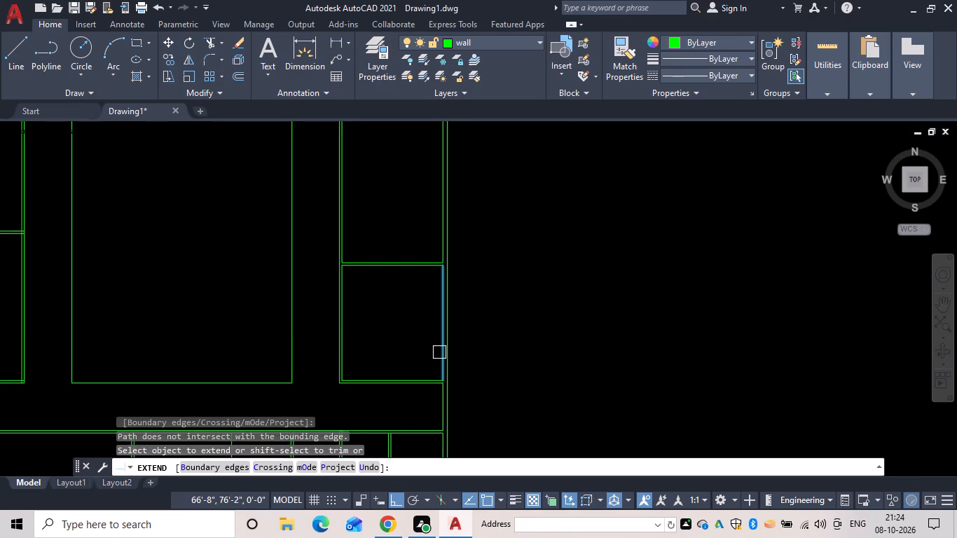
{"action": "left_click", "coordinate": [439, 352]}
{"action": "scroll", "coordinate": [424, 364], "scroll_direction": "down", "scroll_amount": 2}
{"action": "middle_click_drag", "start_coordinate": [424, 364], "coordinate": [523, 331]}
{"action": "scroll", "coordinate": [345, 333], "scroll_direction": "up", "scroll_amount": 3}
{"action": "scroll", "coordinate": [256, 344], "scroll_direction": "up", "scroll_amount": 2}
{"action": "scroll", "coordinate": [333, 346], "scroll_direction": "down", "scroll_amount": 4}
{"action": "scroll", "coordinate": [390, 352], "scroll_direction": "down", "scroll_amount": 3}
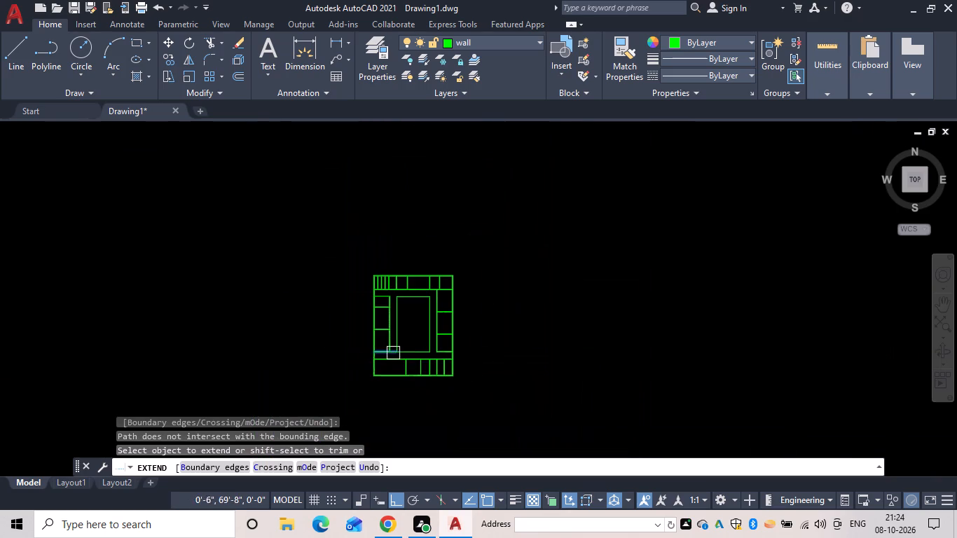
{"action": "middle_click_drag", "start_coordinate": [436, 354], "coordinate": [471, 258]}
{"action": "scroll", "coordinate": [471, 258], "scroll_direction": "up", "scroll_amount": 4}
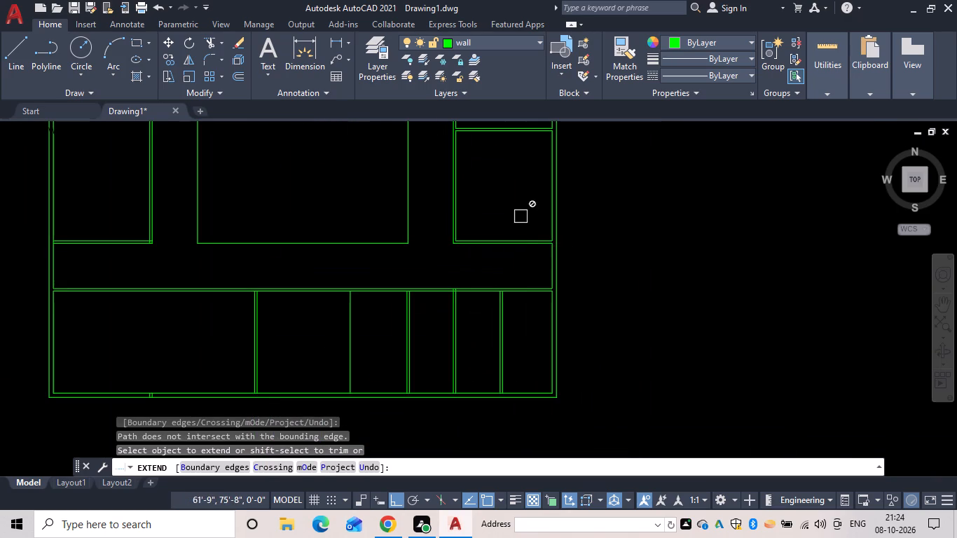
{"action": "key", "text": "Escape"}
Trim the wall lines crossing both ends of the south wing's easternmost partition, at the corridor wall and the south outer wall.
{"action": "key", "text": "t"}
{"action": "key", "text": "r"}
{"action": "key", "text": "space"}
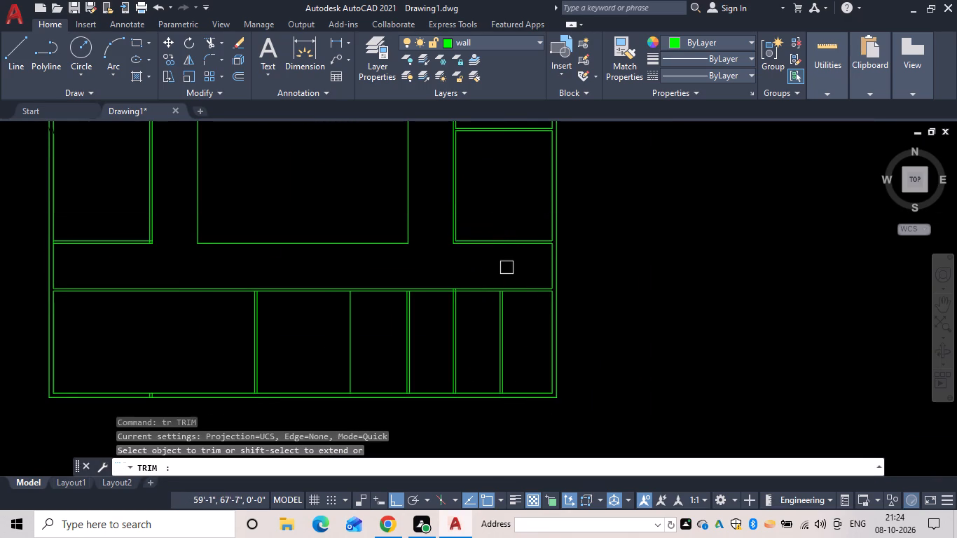
{"action": "scroll", "coordinate": [504, 310], "scroll_direction": "up", "scroll_amount": 4}
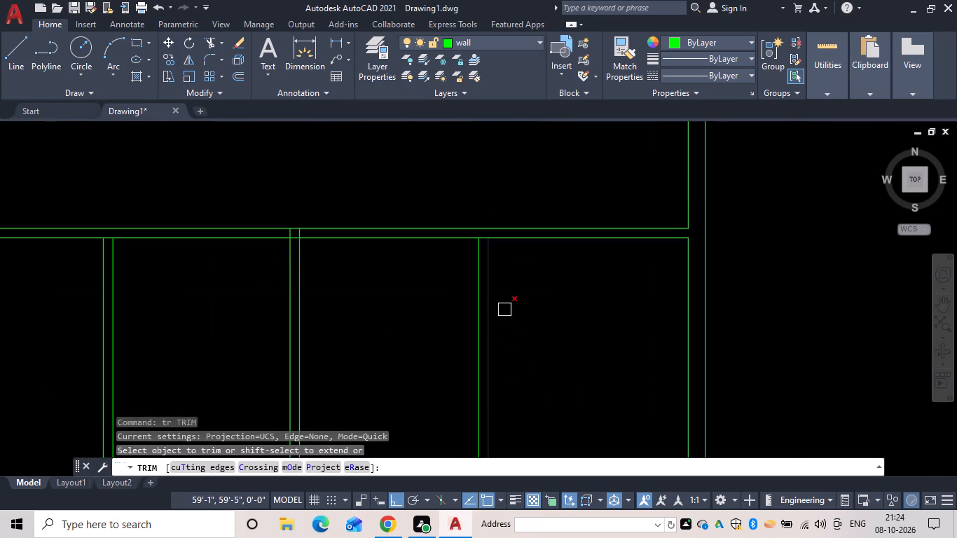
{"action": "scroll", "coordinate": [465, 192], "scroll_direction": "up", "scroll_amount": 2}
{"action": "left_click", "coordinate": [466, 199]}
{"action": "scroll", "coordinate": [478, 216], "scroll_direction": "down", "scroll_amount": 4}
{"action": "middle_click_drag", "start_coordinate": [522, 312], "coordinate": [484, 179]}
{"action": "scroll", "coordinate": [511, 273], "scroll_direction": "down", "scroll_amount": 1}
{"action": "scroll", "coordinate": [442, 263], "scroll_direction": "up", "scroll_amount": 4}
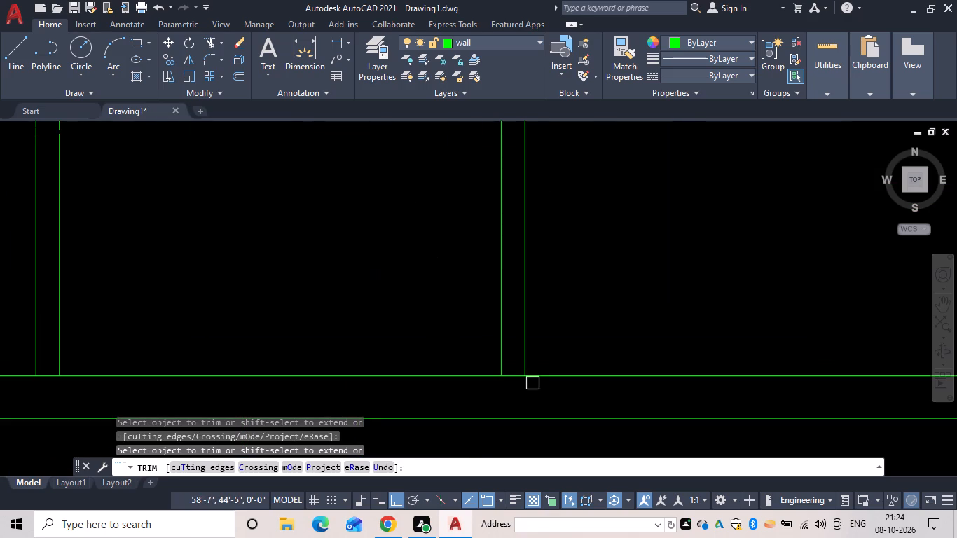
{"action": "left_click", "coordinate": [517, 375]}
Trim the overlapping lines at both ends of the south wing's second partition from the east, at the corridor and south outer walls.
{"action": "scroll", "coordinate": [518, 375], "scroll_direction": "down", "scroll_amount": 3}
{"action": "scroll", "coordinate": [416, 333], "scroll_direction": "down", "scroll_amount": 1}
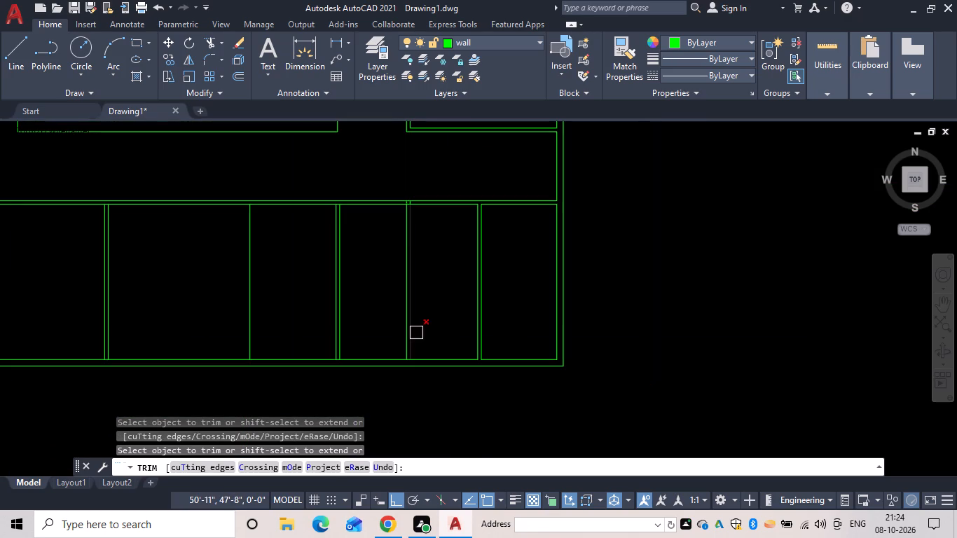
{"action": "scroll", "coordinate": [409, 219], "scroll_direction": "up", "scroll_amount": 3}
{"action": "middle_click_drag", "start_coordinate": [402, 195], "coordinate": [420, 260]}
{"action": "scroll", "coordinate": [409, 232], "scroll_direction": "up", "scroll_amount": 3}
{"action": "left_click_drag", "start_coordinate": [346, 212], "coordinate": [510, 205]}
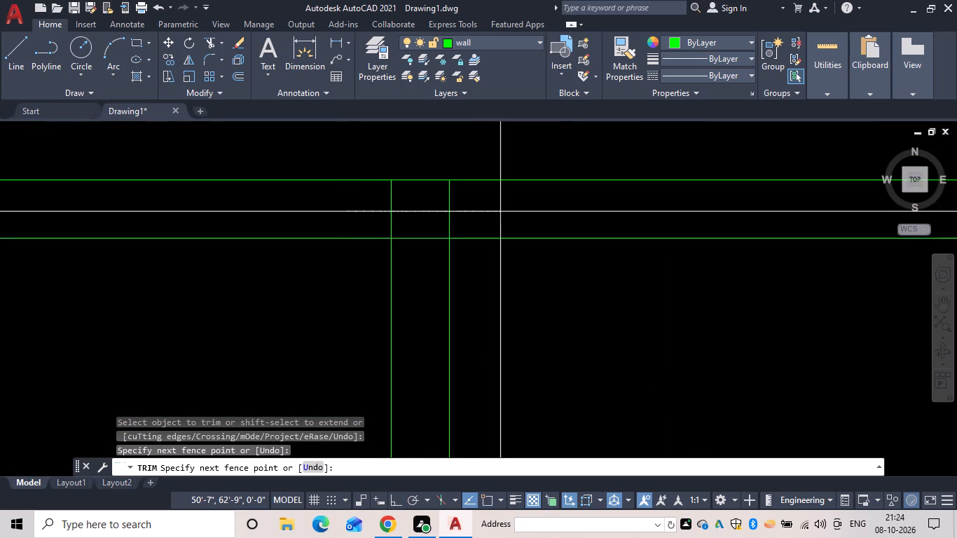
{"action": "left_click_drag", "start_coordinate": [510, 205], "coordinate": [413, 280]}
{"action": "scroll", "coordinate": [413, 282], "scroll_direction": "down", "scroll_amount": 6}
{"action": "middle_click_drag", "start_coordinate": [453, 361], "coordinate": [453, 126]}
{"action": "scroll", "coordinate": [446, 230], "scroll_direction": "up", "scroll_amount": 4}
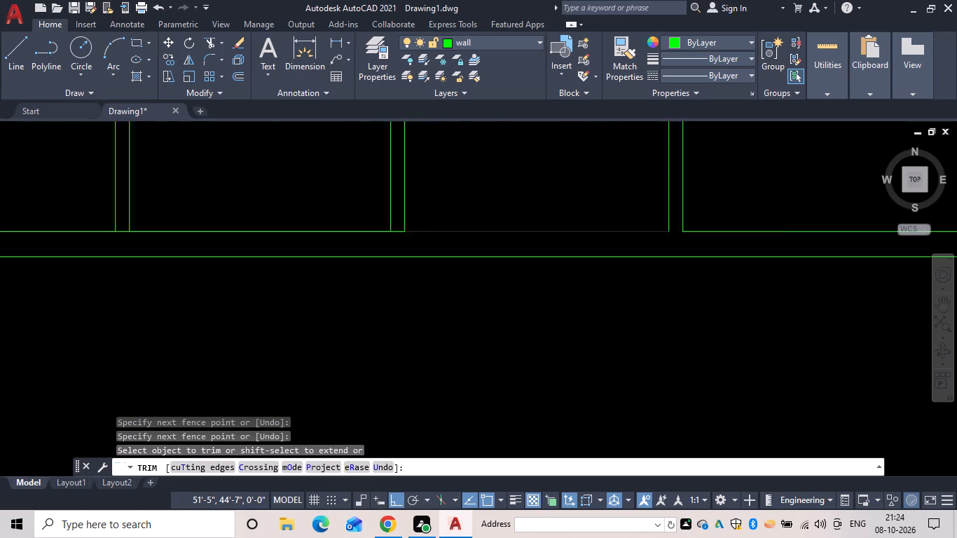
{"action": "left_click", "coordinate": [364, 232]}
Trim the wall lines crossing both ends of the double-line partition third from the east in the south wing.
{"action": "scroll", "coordinate": [307, 233], "scroll_direction": "down", "scroll_amount": 3}
{"action": "middle_click_drag", "start_coordinate": [307, 233], "coordinate": [546, 249]}
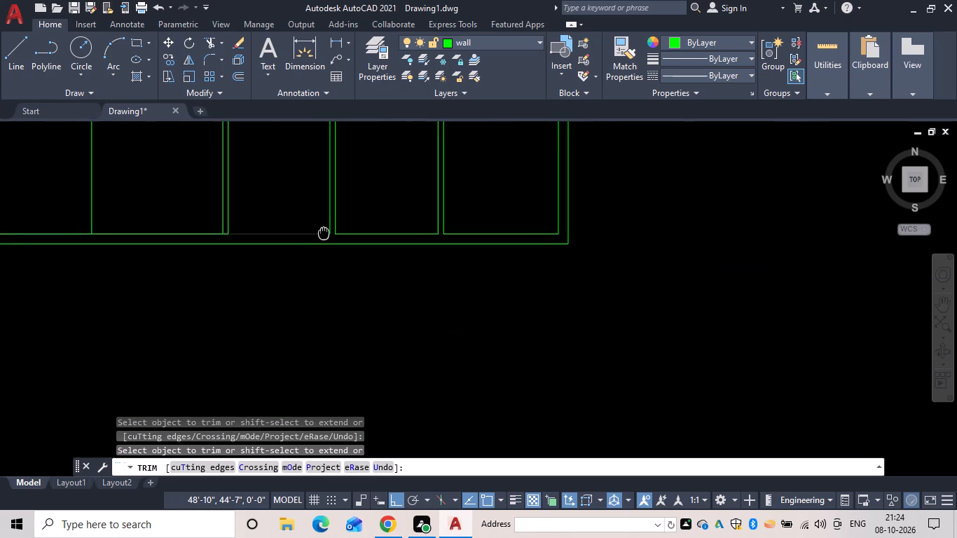
{"action": "middle_click_drag", "start_coordinate": [546, 249], "coordinate": [593, 249]}
{"action": "scroll", "coordinate": [494, 245], "scroll_direction": "up", "scroll_amount": 4}
{"action": "left_click", "coordinate": [538, 270]}
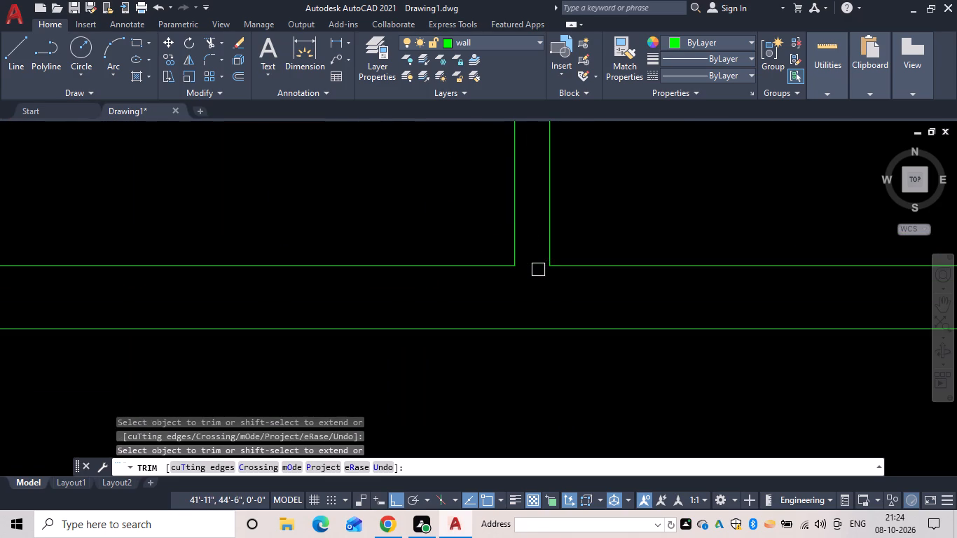
{"action": "scroll", "coordinate": [538, 270], "scroll_direction": "down", "scroll_amount": 5}
{"action": "middle_click_drag", "start_coordinate": [538, 270], "coordinate": [536, 332]}
{"action": "scroll", "coordinate": [528, 177], "scroll_direction": "up", "scroll_amount": 6}
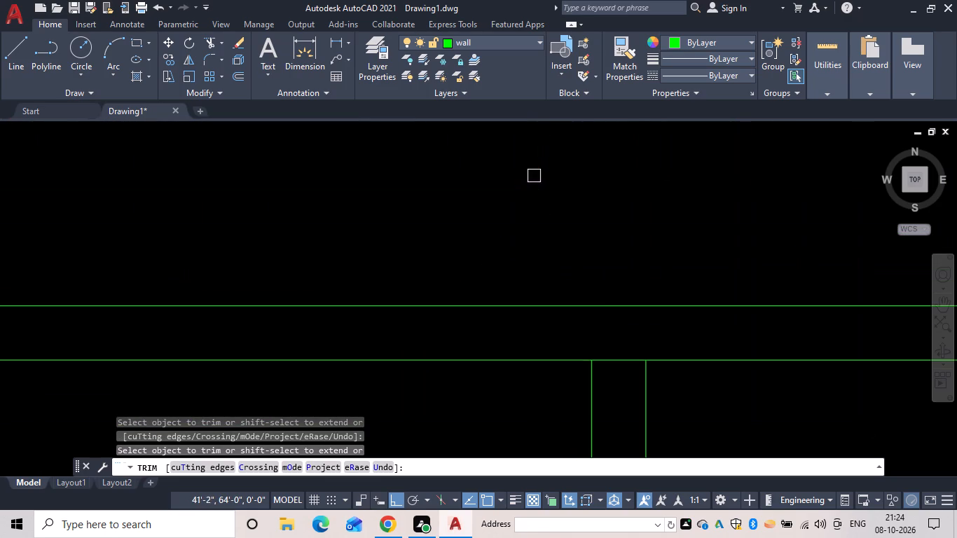
{"action": "left_click", "coordinate": [627, 363]}
Trim the wall lines crossing both ends of the partition on the east side of the large southwest room.
{"action": "scroll", "coordinate": [565, 349], "scroll_direction": "down", "scroll_amount": 4}
{"action": "middle_click_drag", "start_coordinate": [551, 345], "coordinate": [670, 224]}
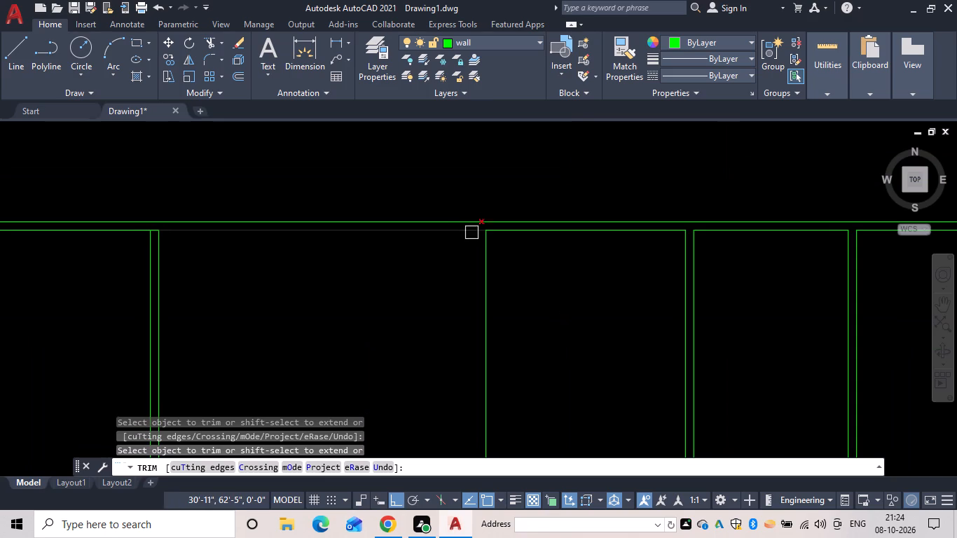
{"action": "scroll", "coordinate": [386, 263], "scroll_direction": "down", "scroll_amount": 2}
{"action": "middle_click_drag", "start_coordinate": [442, 251], "coordinate": [495, 170]}
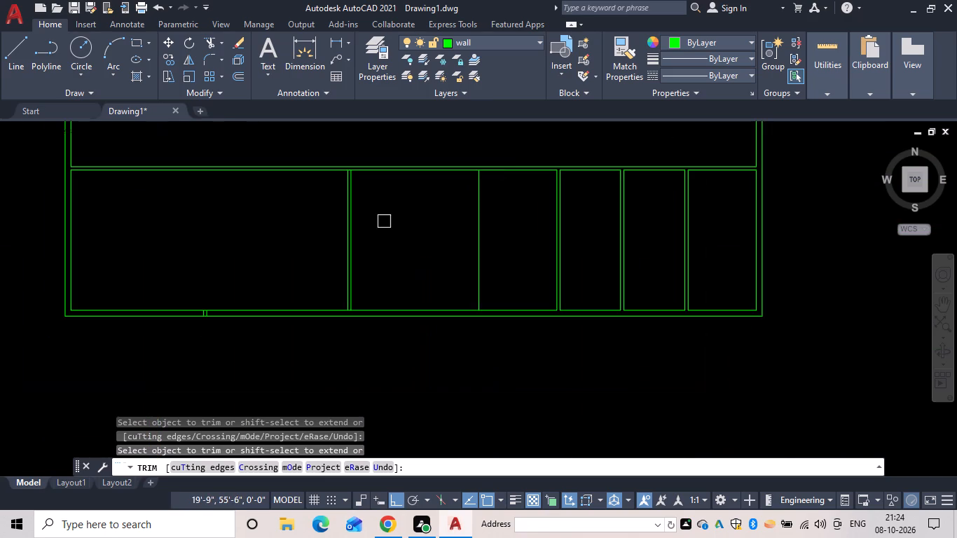
{"action": "scroll", "coordinate": [340, 158], "scroll_direction": "up", "scroll_amount": 5}
{"action": "left_click", "coordinate": [365, 274]}
{"action": "scroll", "coordinate": [397, 298], "scroll_direction": "down", "scroll_amount": 4}
{"action": "middle_click_drag", "start_coordinate": [399, 298], "coordinate": [437, 108]}
{"action": "scroll", "coordinate": [444, 333], "scroll_direction": "up", "scroll_amount": 4}
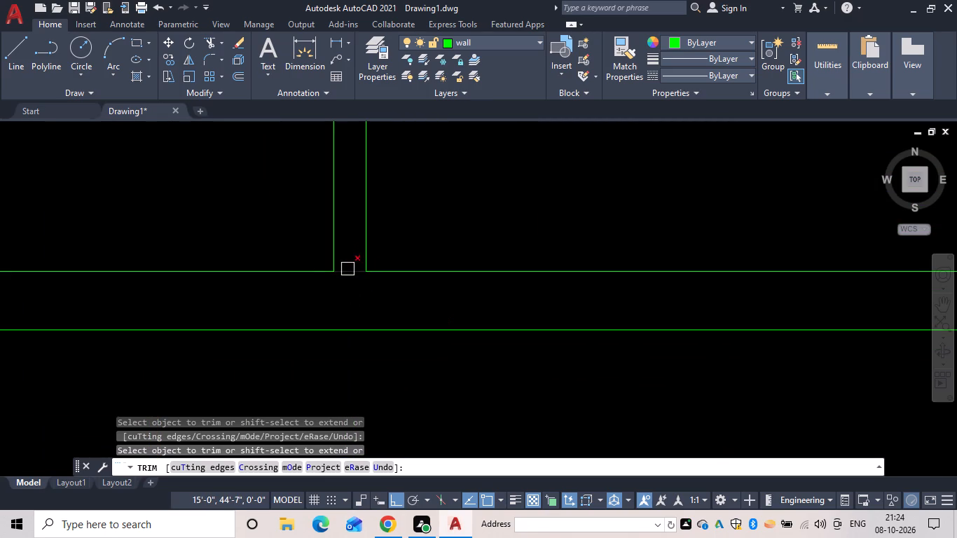
{"action": "left_click", "coordinate": [347, 269]}
Trim the two short stub lines inside the south outer wall below the large southwest room.
{"action": "scroll", "coordinate": [347, 276], "scroll_direction": "down", "scroll_amount": 4}
{"action": "middle_click_drag", "start_coordinate": [347, 277], "coordinate": [634, 275]}
{"action": "scroll", "coordinate": [438, 275], "scroll_direction": "up", "scroll_amount": 4}
{"action": "left_click_drag", "start_coordinate": [386, 309], "coordinate": [347, 309]}
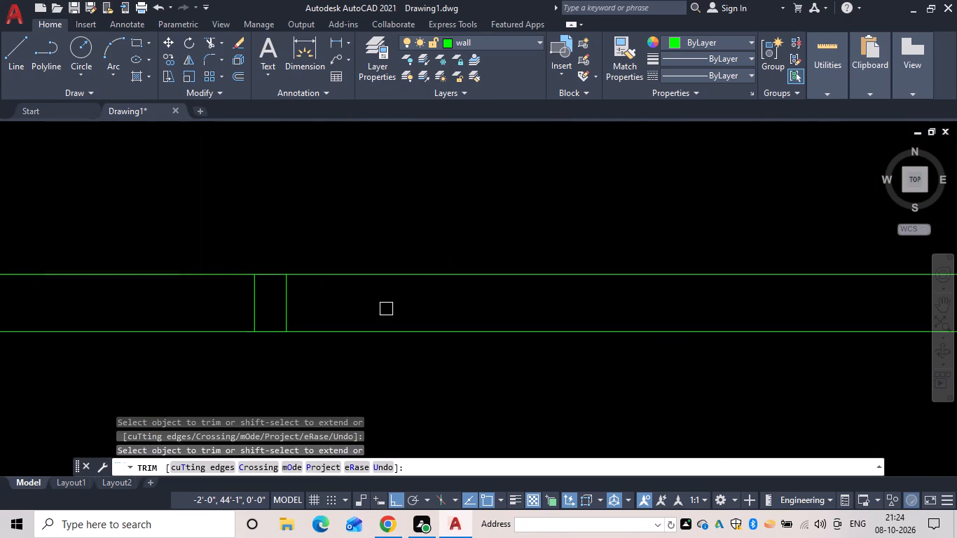
{"action": "left_click_drag", "start_coordinate": [347, 309], "coordinate": [193, 317]}
Trim the junctions of the west wing's south wall at the west outer wall and at the corridor-side corner.
{"action": "scroll", "coordinate": [209, 310], "scroll_direction": "down", "scroll_amount": 4}
{"action": "middle_click_drag", "start_coordinate": [331, 283], "coordinate": [660, 221]}
{"action": "scroll", "coordinate": [456, 216], "scroll_direction": "down", "scroll_amount": 2}
{"action": "middle_click_drag", "start_coordinate": [456, 216], "coordinate": [442, 325]}
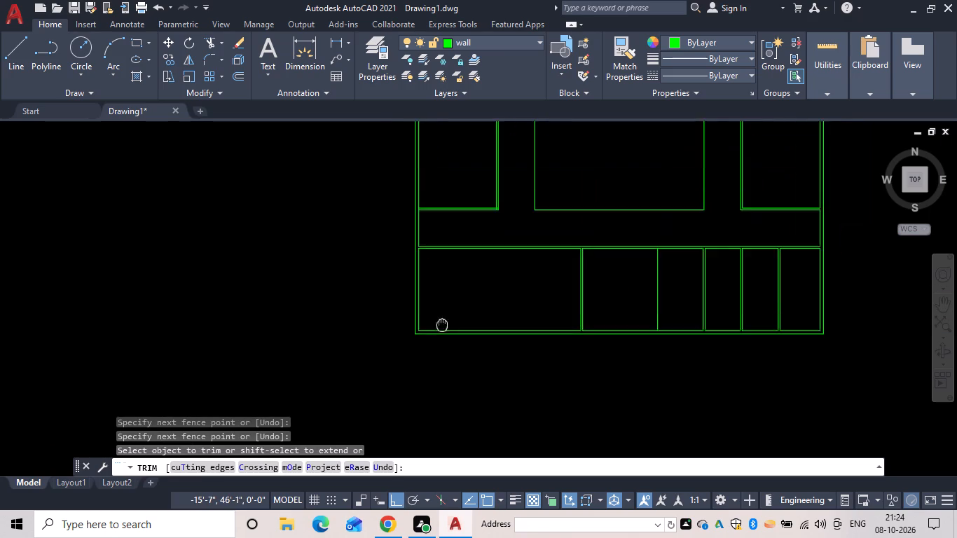
{"action": "middle_click_drag", "start_coordinate": [442, 325], "coordinate": [441, 326]}
{"action": "scroll", "coordinate": [441, 326], "scroll_direction": "up", "scroll_amount": 1}
{"action": "middle_click_drag", "start_coordinate": [600, 184], "coordinate": [600, 184]}
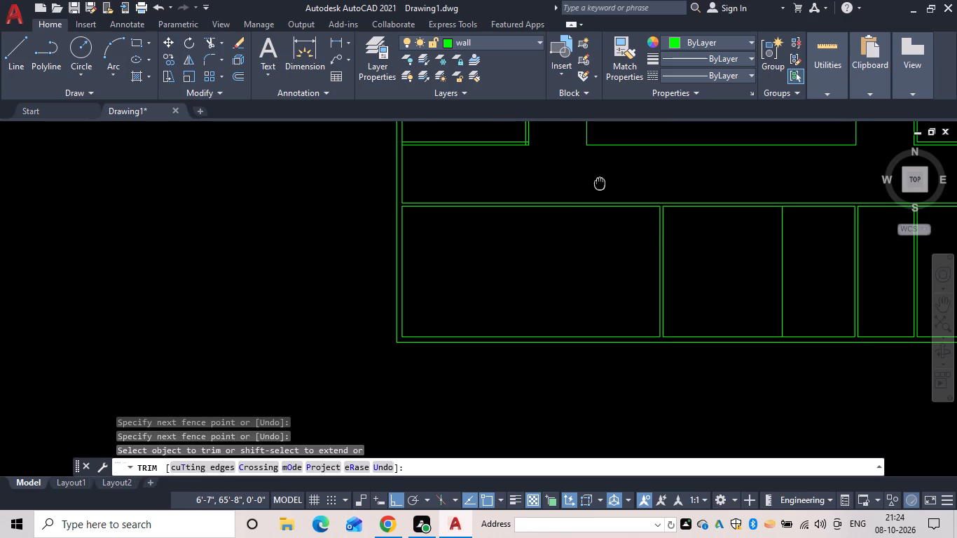
{"action": "middle_click_drag", "start_coordinate": [600, 184], "coordinate": [581, 274]}
{"action": "scroll", "coordinate": [376, 237], "scroll_direction": "up", "scroll_amount": 4}
{"action": "left_click", "coordinate": [404, 220]}
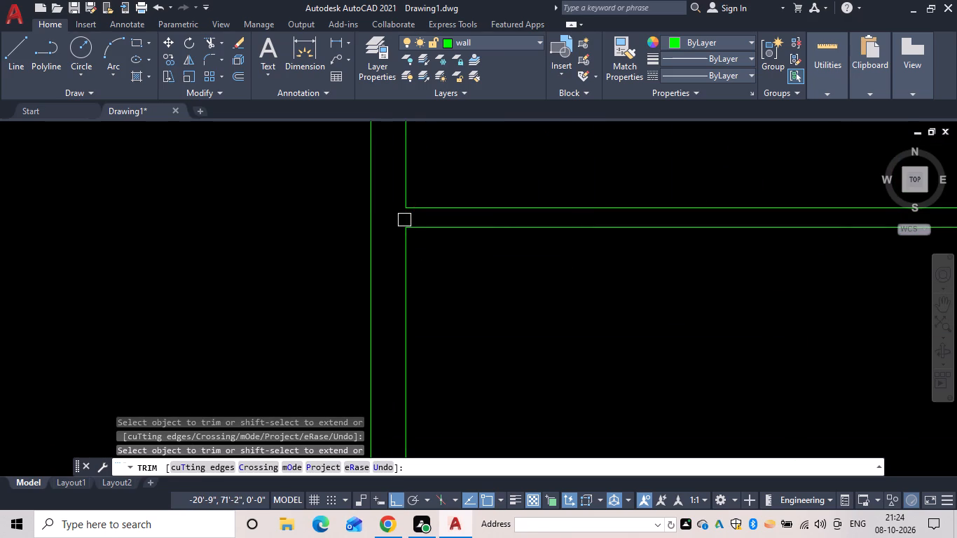
{"action": "scroll", "coordinate": [588, 226], "scroll_direction": "down", "scroll_amount": 1}
{"action": "middle_click_drag", "start_coordinate": [520, 237], "coordinate": [42, 247]}
{"action": "scroll", "coordinate": [499, 227], "scroll_direction": "up", "scroll_amount": 3}
{"action": "left_click_drag", "start_coordinate": [415, 233], "coordinate": [467, 244]}
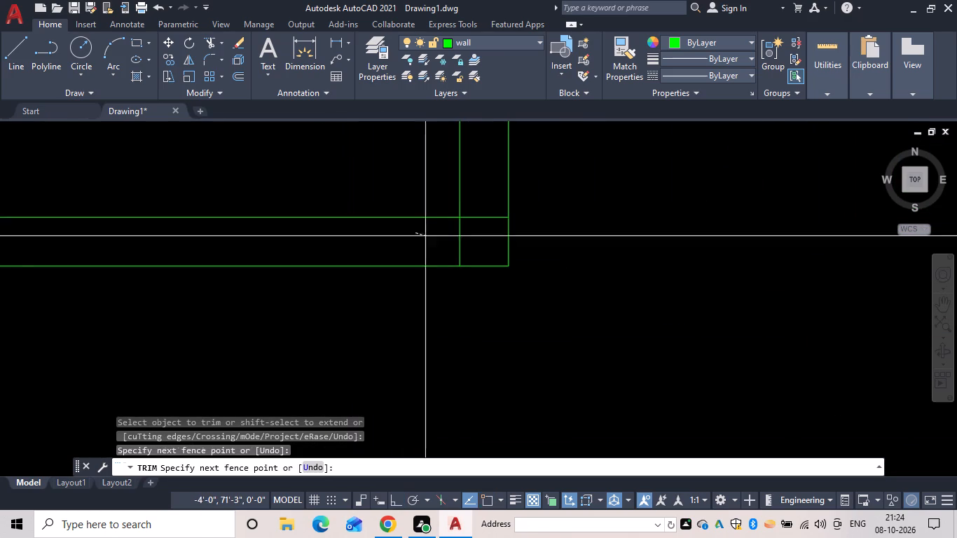
{"action": "left_click_drag", "start_coordinate": [467, 244], "coordinate": [488, 188]}
Trim the junctions of the west wing's southernmost partition with the corridor-side wall and the west outer wall.
{"action": "scroll", "coordinate": [493, 200], "scroll_direction": "down", "scroll_amount": 3}
{"action": "middle_click_drag", "start_coordinate": [579, 212], "coordinate": [614, 415]}
{"action": "scroll", "coordinate": [603, 296], "scroll_direction": "down", "scroll_amount": 4}
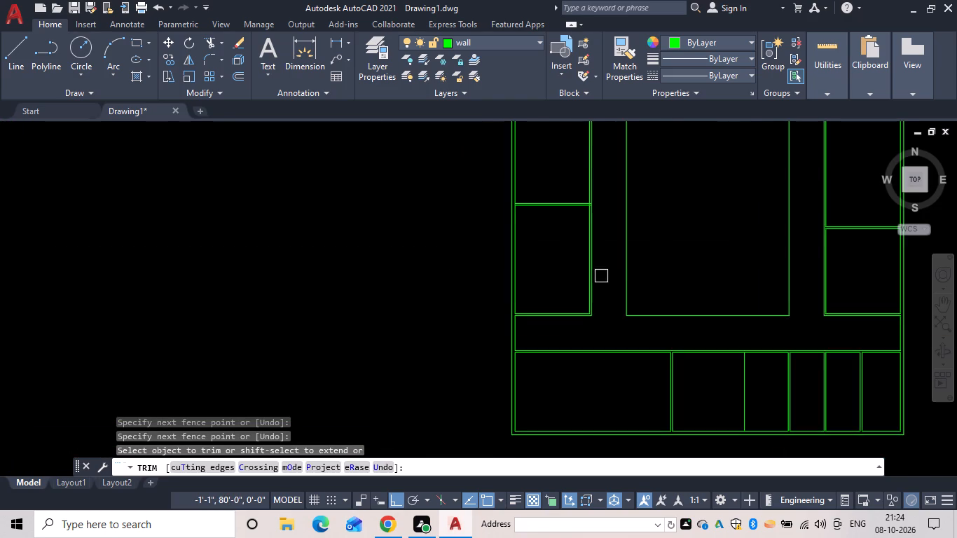
{"action": "middle_click_drag", "start_coordinate": [601, 276], "coordinate": [605, 304]}
{"action": "scroll", "coordinate": [584, 235], "scroll_direction": "up", "scroll_amount": 5}
{"action": "scroll", "coordinate": [656, 193], "scroll_direction": "up", "scroll_amount": 3}
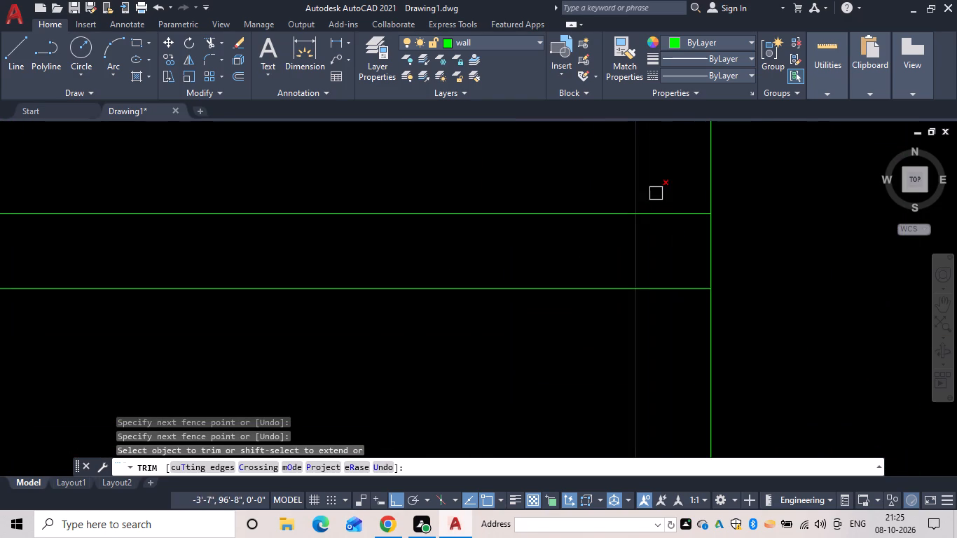
{"action": "left_click_drag", "start_coordinate": [613, 266], "coordinate": [679, 343]}
{"action": "scroll", "coordinate": [559, 340], "scroll_direction": "down", "scroll_amount": 3}
{"action": "middle_click_drag", "start_coordinate": [549, 340], "coordinate": [956, 229]}
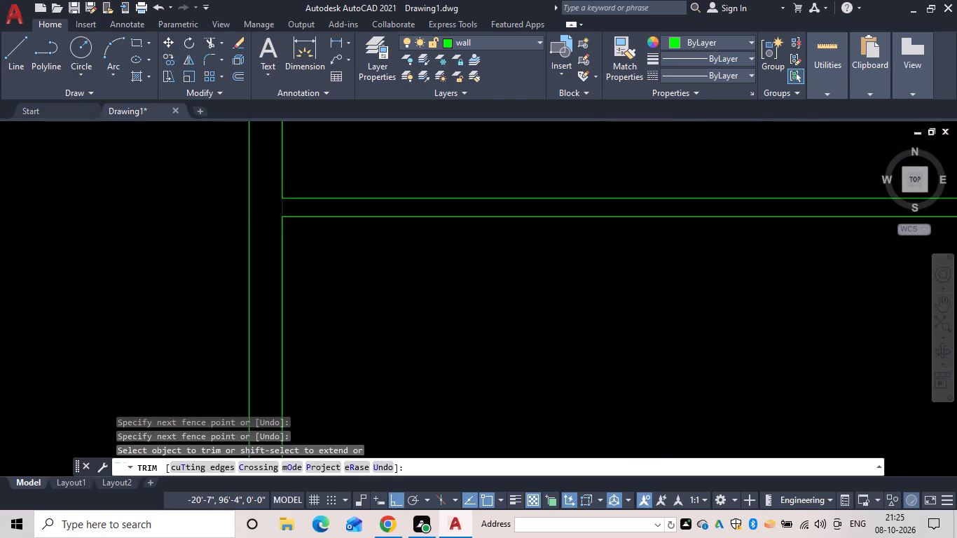
{"action": "left_click", "coordinate": [287, 207]}
Trim the junctions of the west wing's northern partition with the west outer wall and the corridor-side wall.
{"action": "scroll", "coordinate": [334, 206], "scroll_direction": "down", "scroll_amount": 4}
{"action": "middle_click_drag", "start_coordinate": [335, 206], "coordinate": [345, 363]}
{"action": "scroll", "coordinate": [330, 186], "scroll_direction": "up", "scroll_amount": 6}
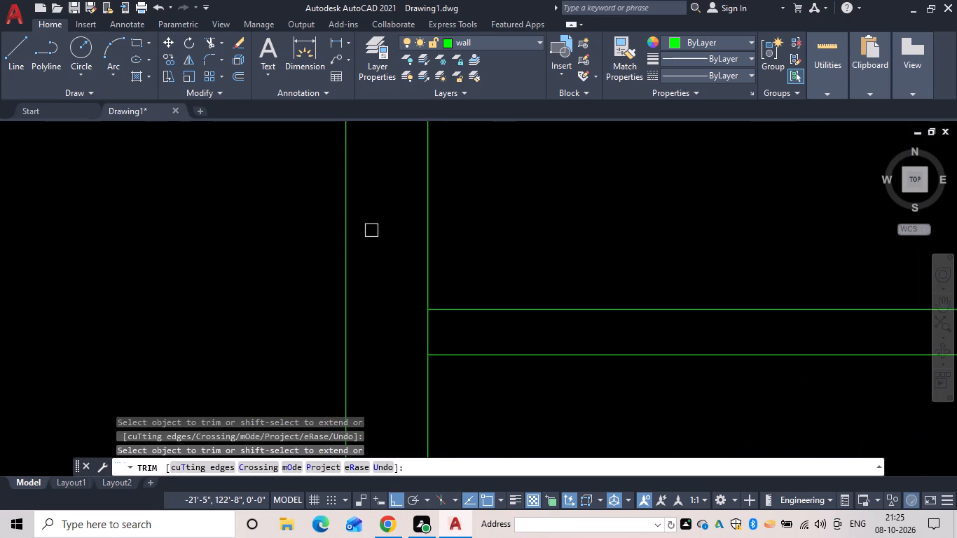
{"action": "left_click", "coordinate": [427, 329]}
{"action": "scroll", "coordinate": [450, 324], "scroll_direction": "down", "scroll_amount": 5}
{"action": "middle_click_drag", "start_coordinate": [461, 319], "coordinate": [158, 259]}
{"action": "scroll", "coordinate": [329, 273], "scroll_direction": "up", "scroll_amount": 5}
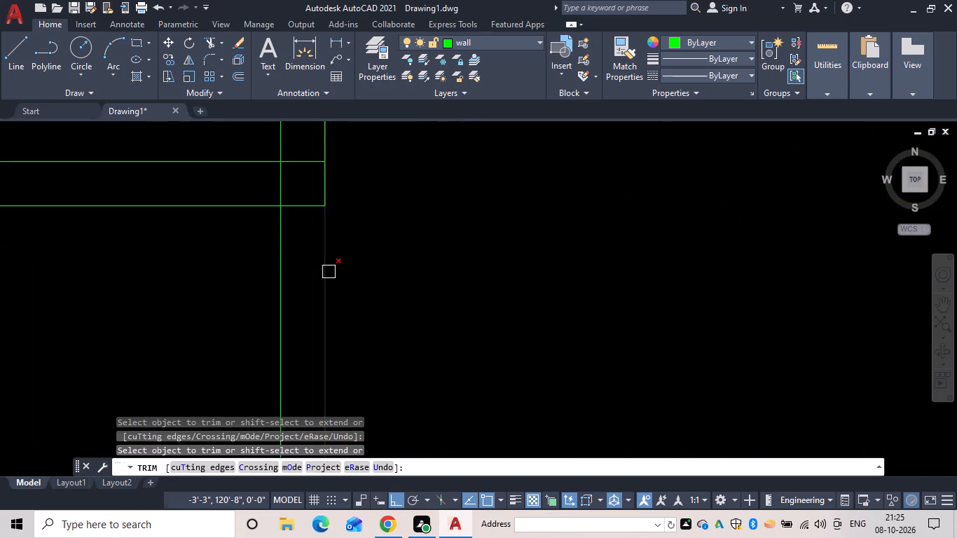
{"action": "left_click_drag", "start_coordinate": [266, 185], "coordinate": [312, 265]}
Offset the west wing's north wall line 5" northward to give that wall its thickness.
{"action": "scroll", "coordinate": [312, 266], "scroll_direction": "down", "scroll_amount": 5}
{"action": "middle_click_drag", "start_coordinate": [343, 259], "coordinate": [390, 396]}
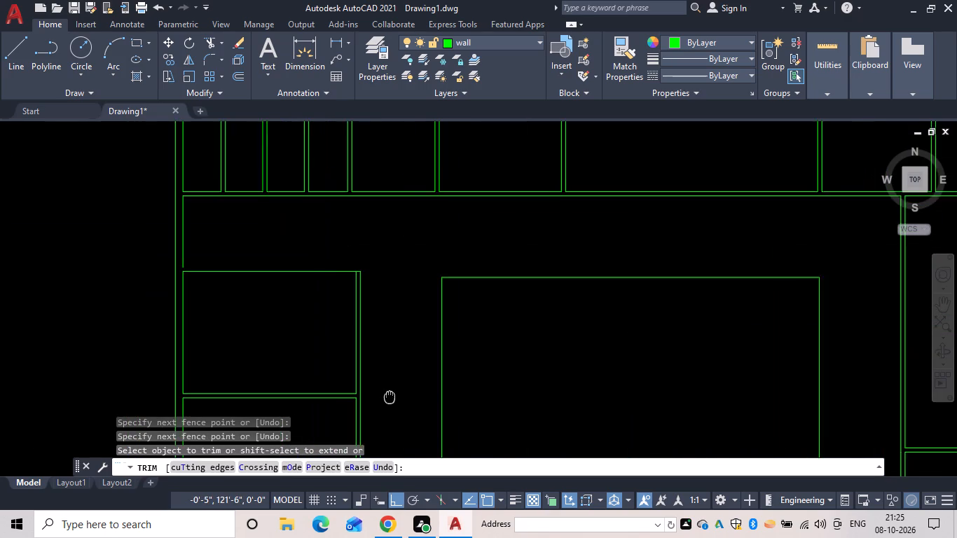
{"action": "middle_click_drag", "start_coordinate": [390, 396], "coordinate": [392, 394]}
{"action": "scroll", "coordinate": [358, 280], "scroll_direction": "down", "scroll_amount": 1}
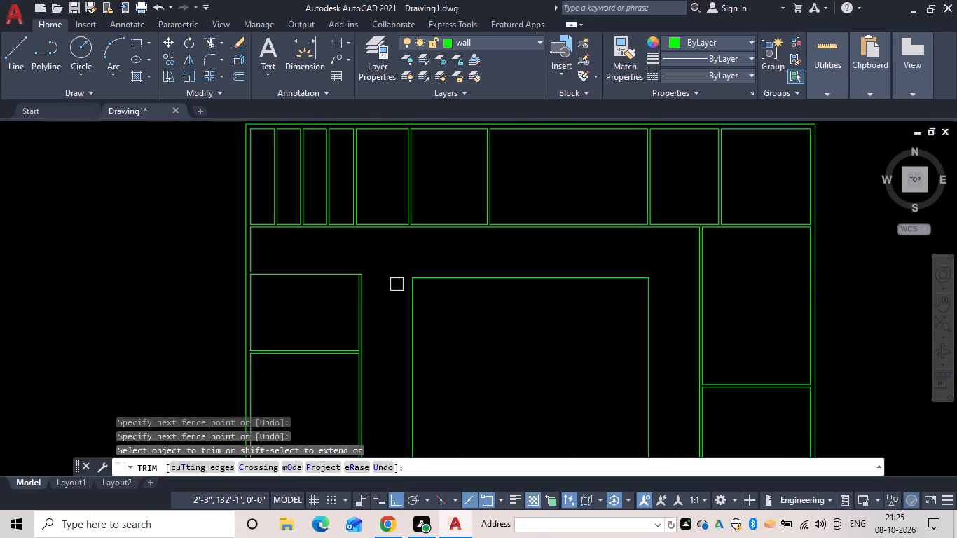
{"action": "key", "text": "Escape"}
{"action": "type", "text": "of 5c"}
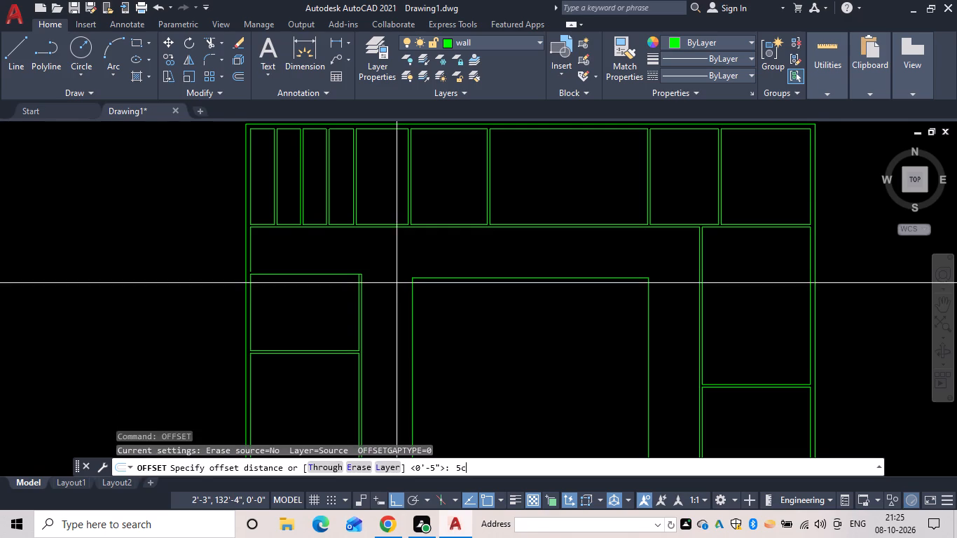
{"action": "key", "text": "BackSpace"}
{"action": "key", "text": "space"}
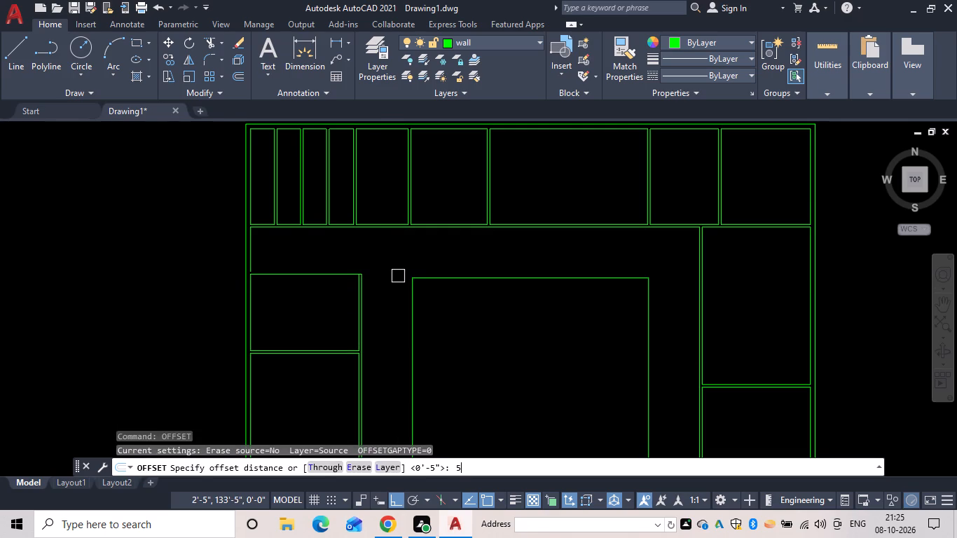
{"action": "left_click_drag", "start_coordinate": [338, 276], "coordinate": [346, 249]}
{"action": "left_click", "coordinate": [347, 242]}
{"action": "scroll", "coordinate": [357, 267], "scroll_direction": "up", "scroll_amount": 2}
{"action": "key", "text": "Escape"}
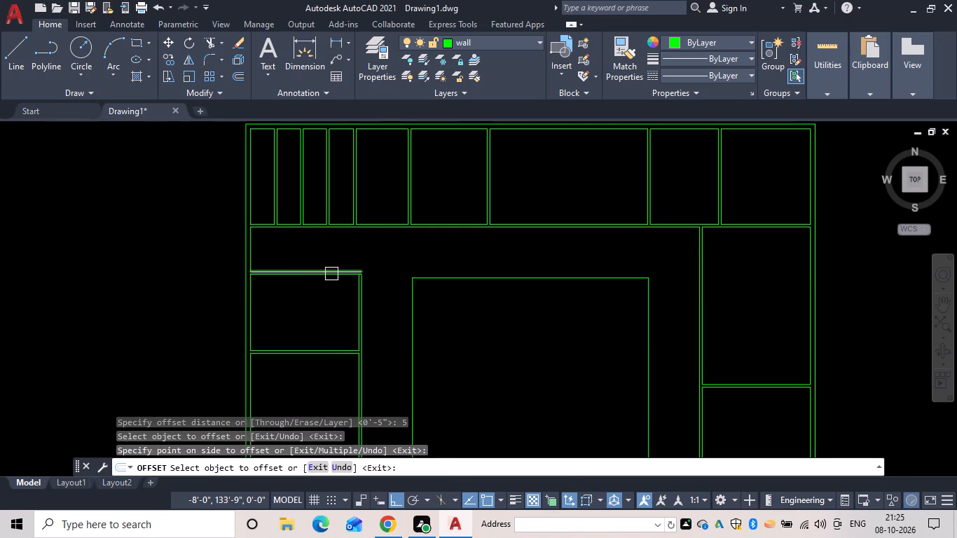
Fillet the new north wall line with the west wing's outer corridor-side line to close the northeast corner.
{"action": "scroll", "coordinate": [333, 274], "scroll_direction": "up", "scroll_amount": 2}
{"action": "key", "text": "Escape"}
{"action": "key", "text": "f"}
{"action": "key", "text": "space"}
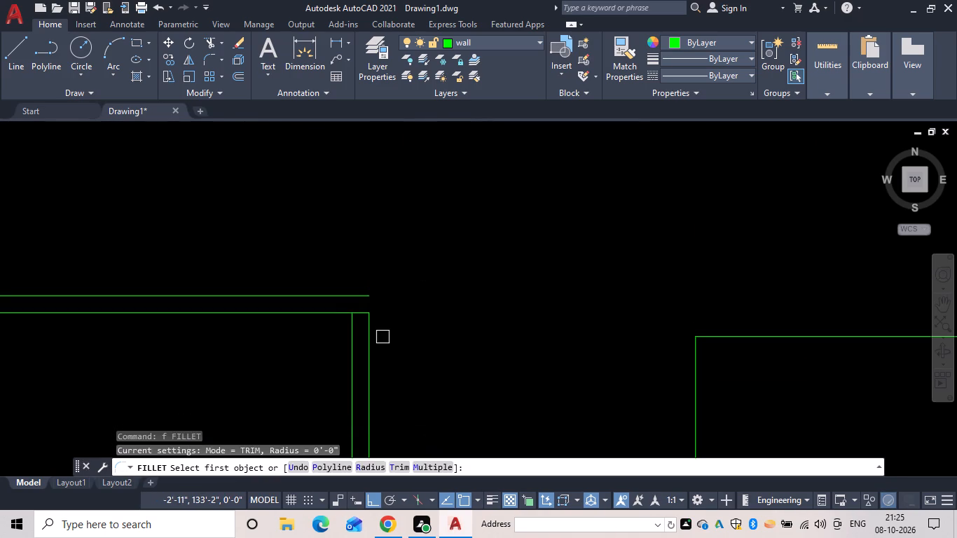
{"action": "left_click", "coordinate": [373, 337]}
{"action": "left_click", "coordinate": [360, 298]}
{"action": "key", "text": "Escape"}
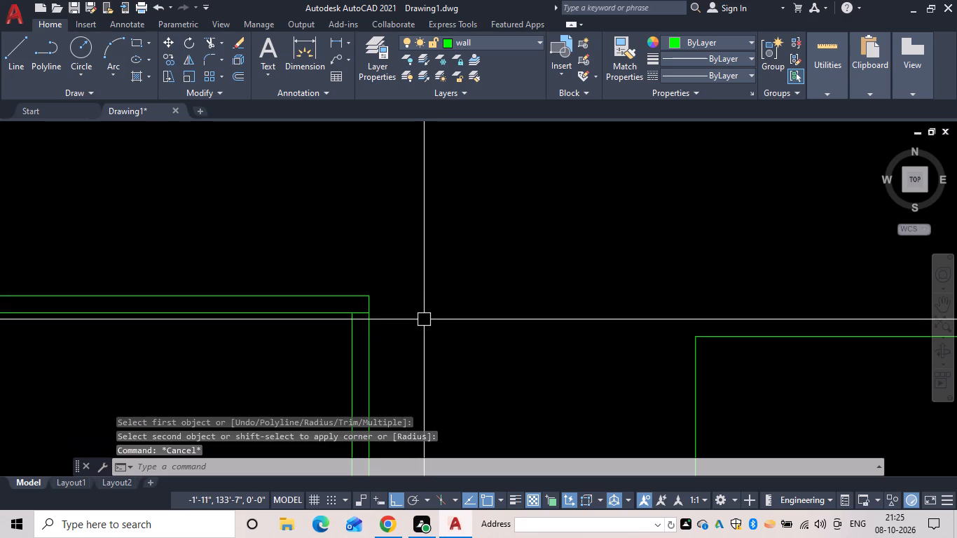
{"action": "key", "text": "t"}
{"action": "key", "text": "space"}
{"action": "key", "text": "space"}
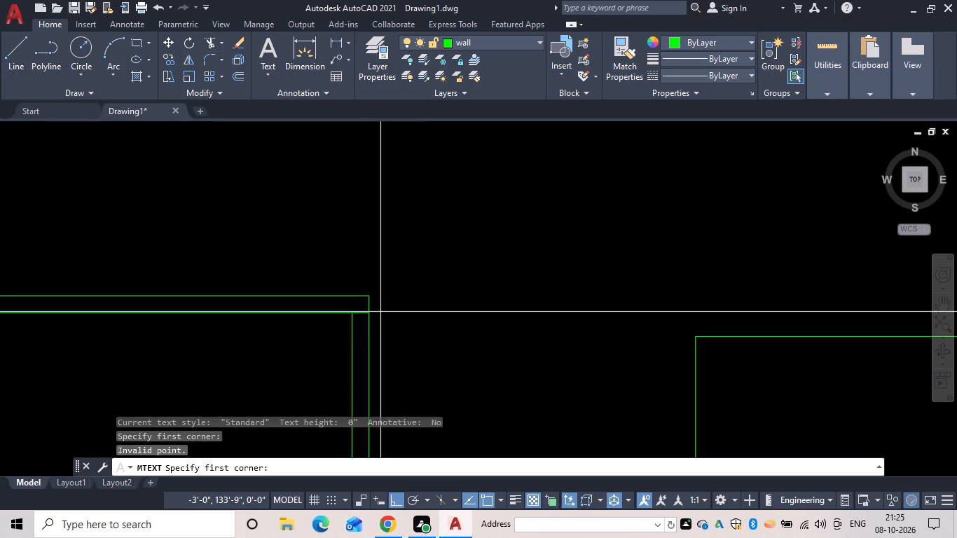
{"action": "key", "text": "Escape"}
Trim the short line crossing the wall thickness at the west wing's northeast corner.
{"action": "type", "text": "tr"}
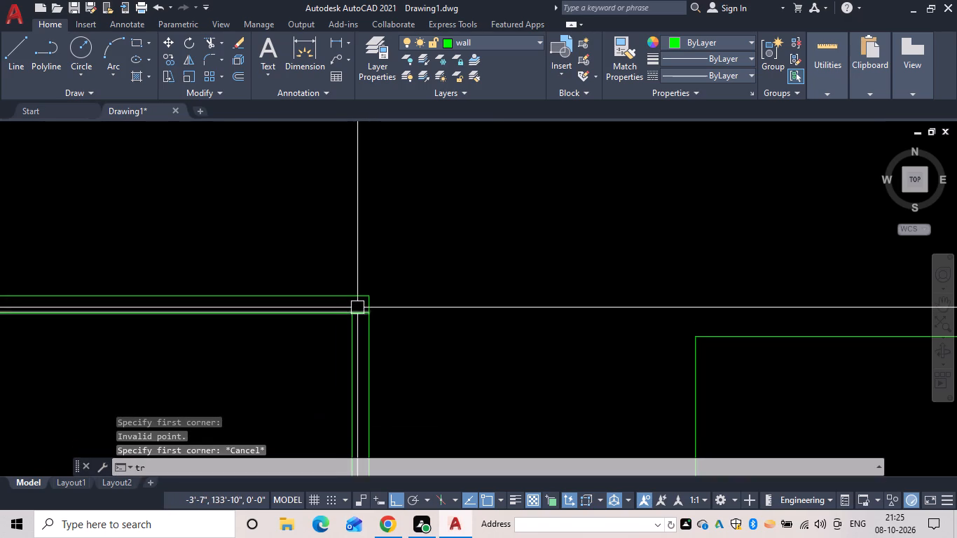
{"action": "type", "text": "v"}
{"action": "key", "text": "space"}
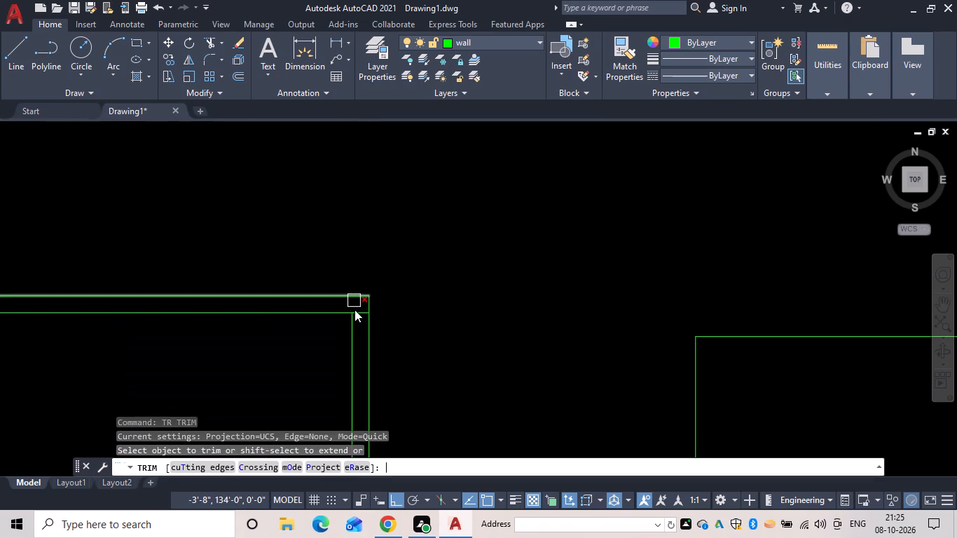
{"action": "scroll", "coordinate": [369, 319], "scroll_direction": "up", "scroll_amount": 2}
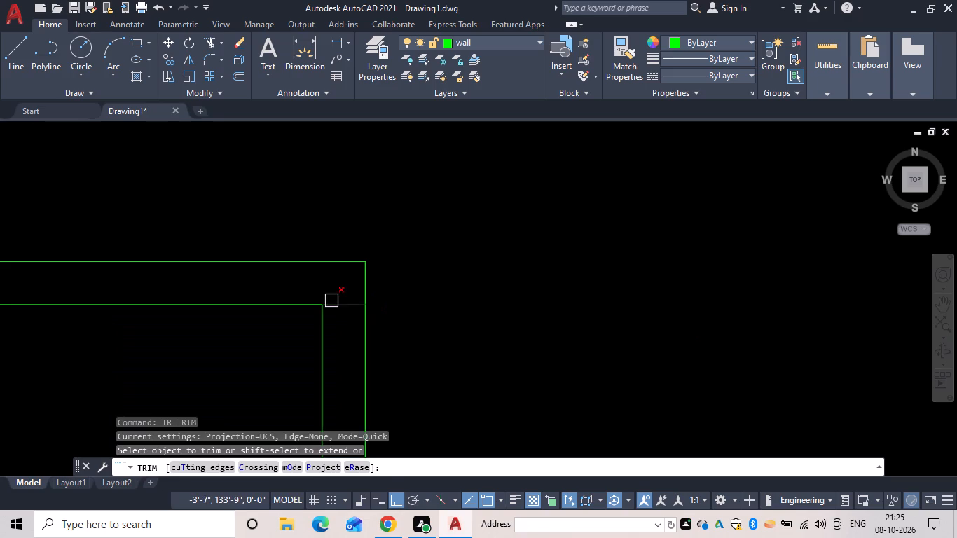
{"action": "left_click", "coordinate": [331, 301]}
Examine the whole floor plan, including the south corridor and rooms, for remaining untrimmed wall junctions.
{"action": "scroll", "coordinate": [354, 310], "scroll_direction": "down", "scroll_amount": 4}
{"action": "middle_click_drag", "start_coordinate": [333, 308], "coordinate": [507, 265]}
{"action": "scroll", "coordinate": [343, 249], "scroll_direction": "down", "scroll_amount": 1}
{"action": "middle_click_drag", "start_coordinate": [343, 249], "coordinate": [319, 174]}
{"action": "scroll", "coordinate": [452, 262], "scroll_direction": "down", "scroll_amount": 4}
{"action": "middle_click_drag", "start_coordinate": [451, 264], "coordinate": [374, 205]}
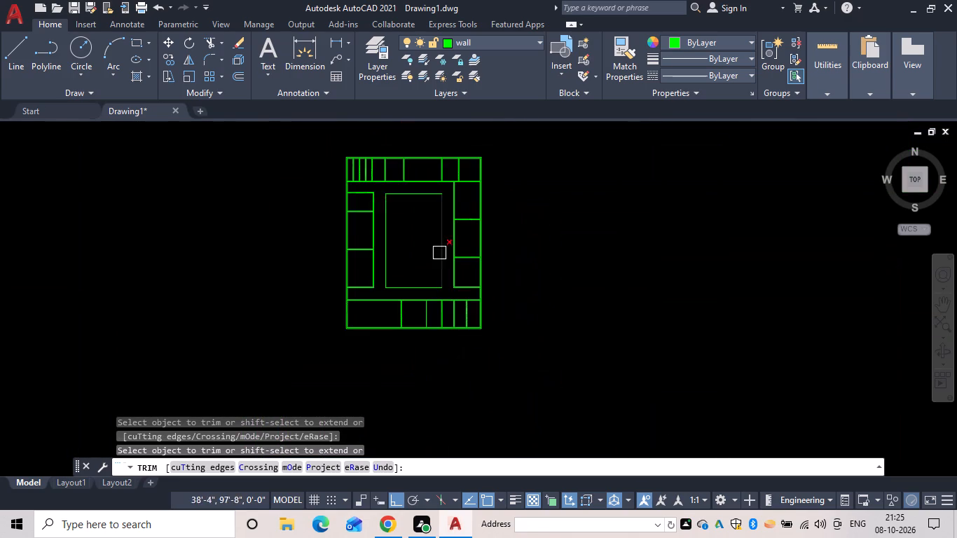
{"action": "scroll", "coordinate": [448, 280], "scroll_direction": "up", "scroll_amount": 2}
{"action": "scroll", "coordinate": [246, 312], "scroll_direction": "up", "scroll_amount": 1}
{"action": "middle_click_drag", "start_coordinate": [257, 322], "coordinate": [267, 305]}
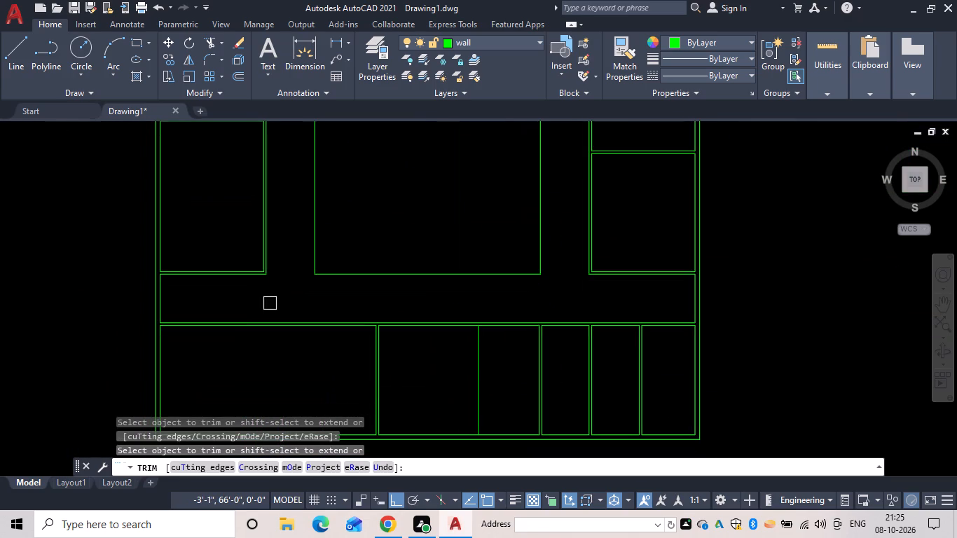
{"action": "scroll", "coordinate": [312, 301], "scroll_direction": "down", "scroll_amount": 2}
{"action": "middle_click_drag", "start_coordinate": [312, 301], "coordinate": [298, 382]}
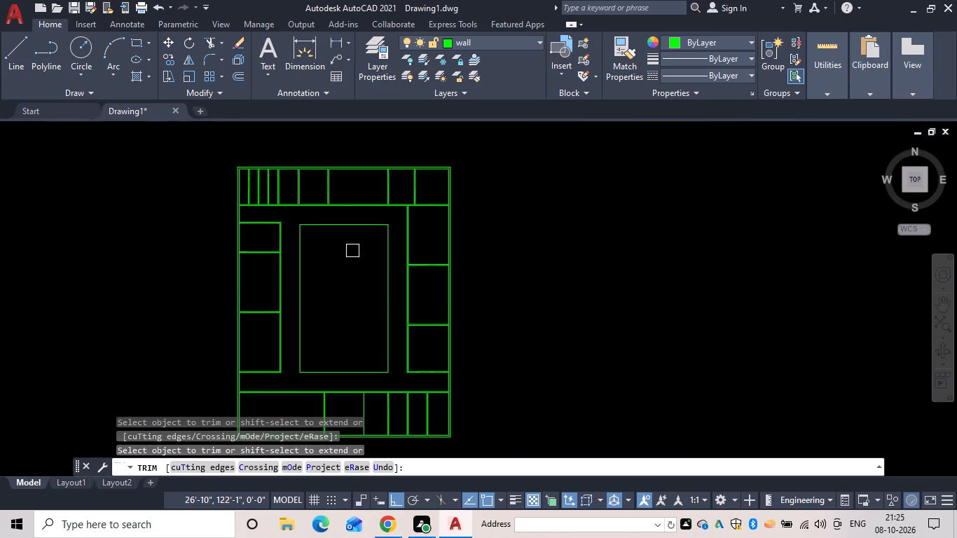
{"action": "key", "text": "Escape"}
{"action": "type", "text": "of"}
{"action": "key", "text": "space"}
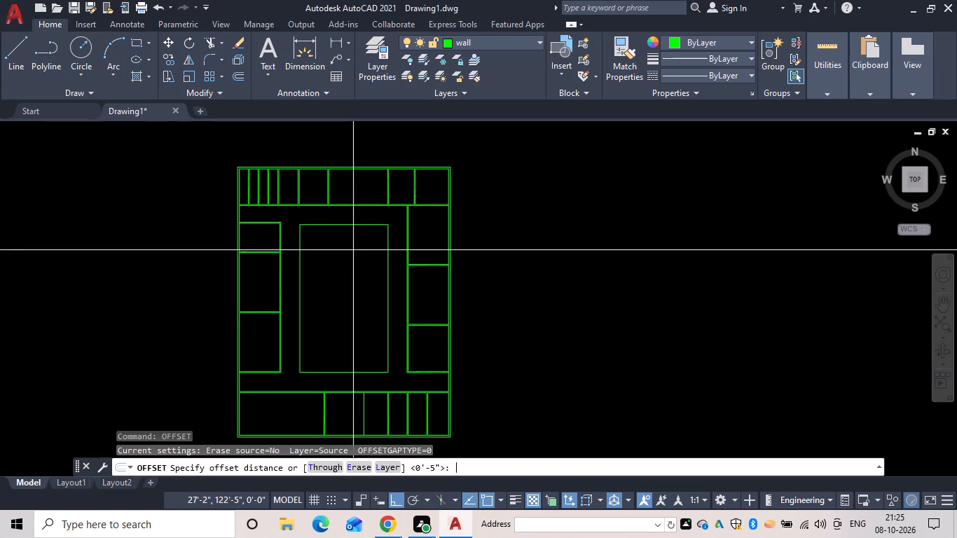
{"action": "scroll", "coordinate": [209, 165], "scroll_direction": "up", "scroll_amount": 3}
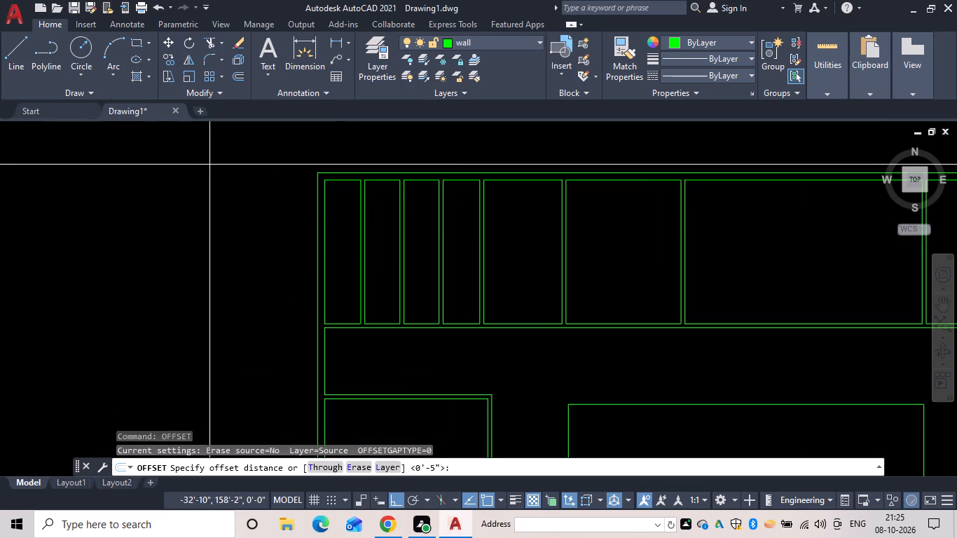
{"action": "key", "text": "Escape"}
Draw a horizontal line about 16' long across the middle of the four narrow northwest rooms, starting at the west wall's inner face.
{"action": "key", "text": "l"}
{"action": "key", "text": "space"}
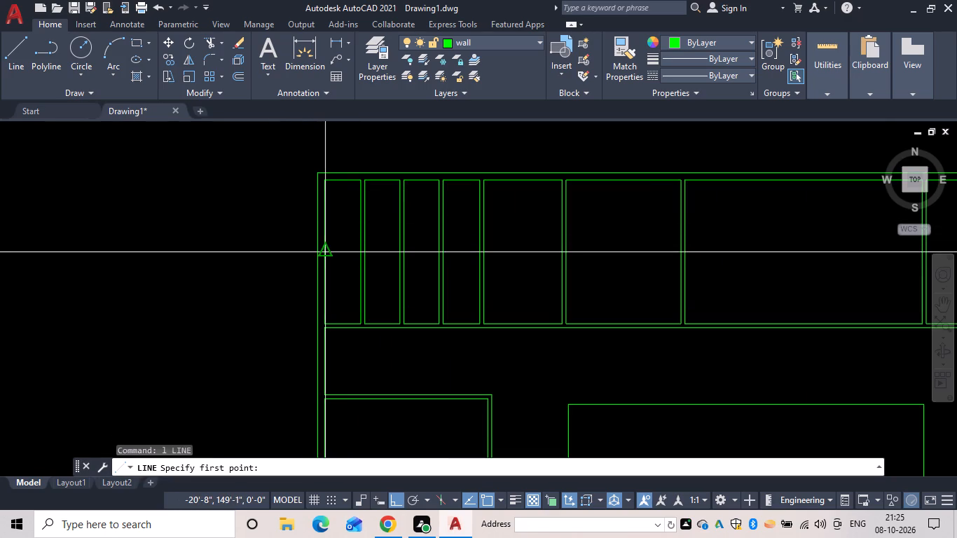
{"action": "left_click", "coordinate": [323, 249]}
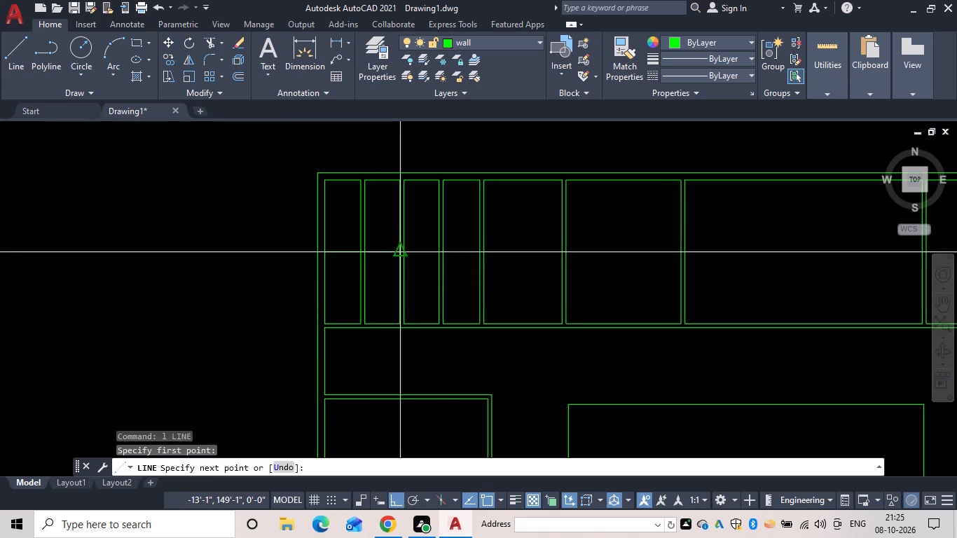
{"action": "left_click", "coordinate": [479, 253]}
{"action": "key", "text": "Escape"}
Offset the new horizontal line 5" southward to form a cross wall through the four narrow rooms.
{"action": "type", "text": "of 5"}
{"action": "key", "text": "space"}
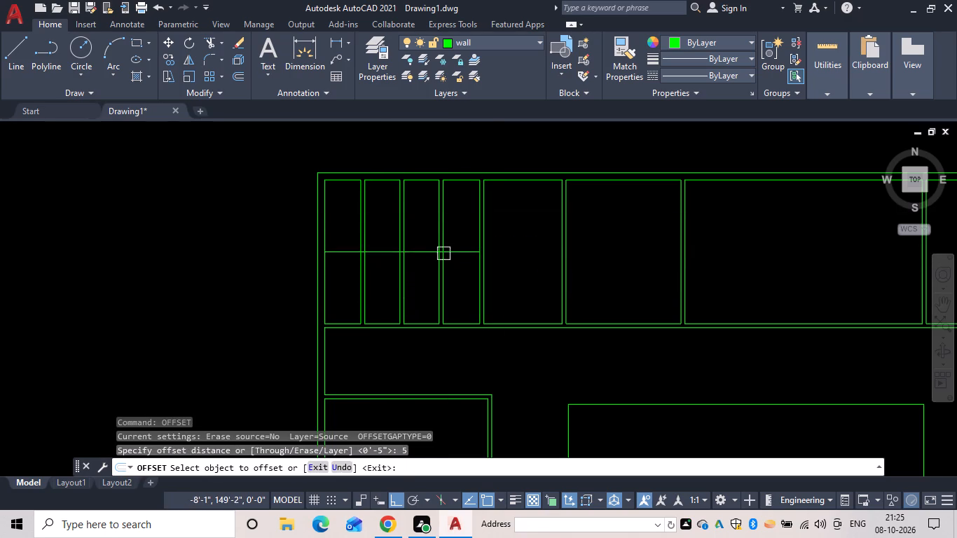
{"action": "left_click_drag", "start_coordinate": [417, 252], "coordinate": [418, 271]}
{"action": "left_click", "coordinate": [418, 284]}
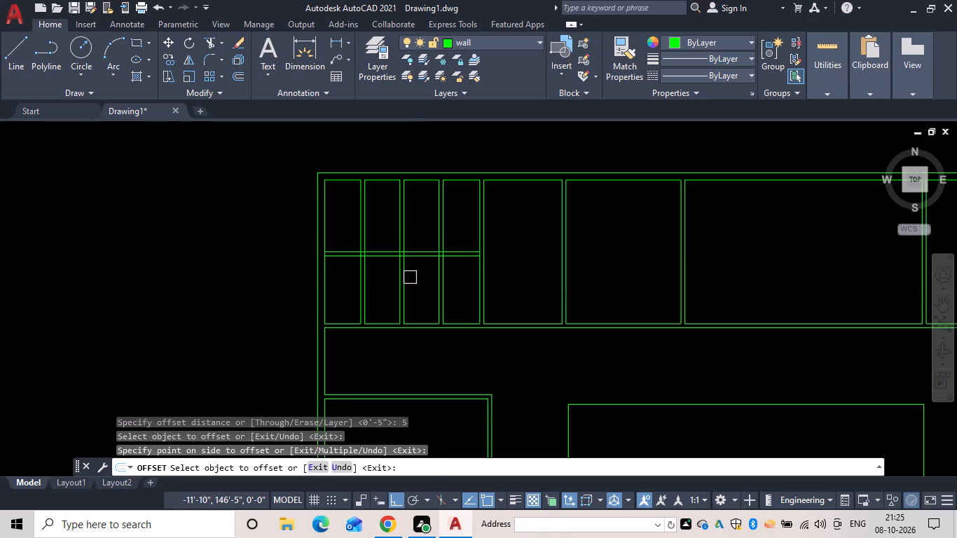
{"action": "key", "text": "Escape"}
Trim the new cross wall's junctions with the west outer wall and the westernmost narrow-room partition.
{"action": "type", "text": "tr"}
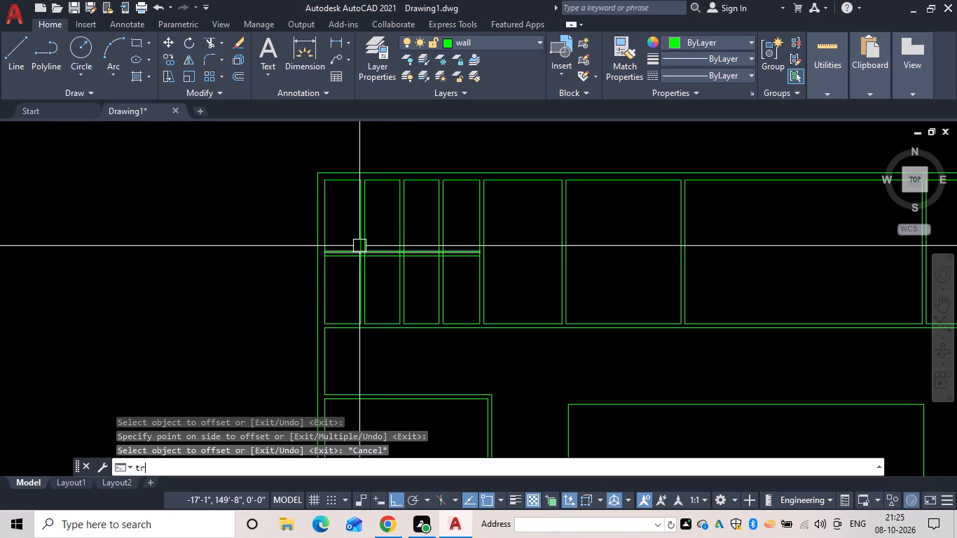
{"action": "key", "text": "space"}
{"action": "scroll", "coordinate": [362, 257], "scroll_direction": "up", "scroll_amount": 6}
{"action": "scroll", "coordinate": [95, 244], "scroll_direction": "down", "scroll_amount": 1}
{"action": "middle_click_drag", "start_coordinate": [103, 247], "coordinate": [60, 243]}
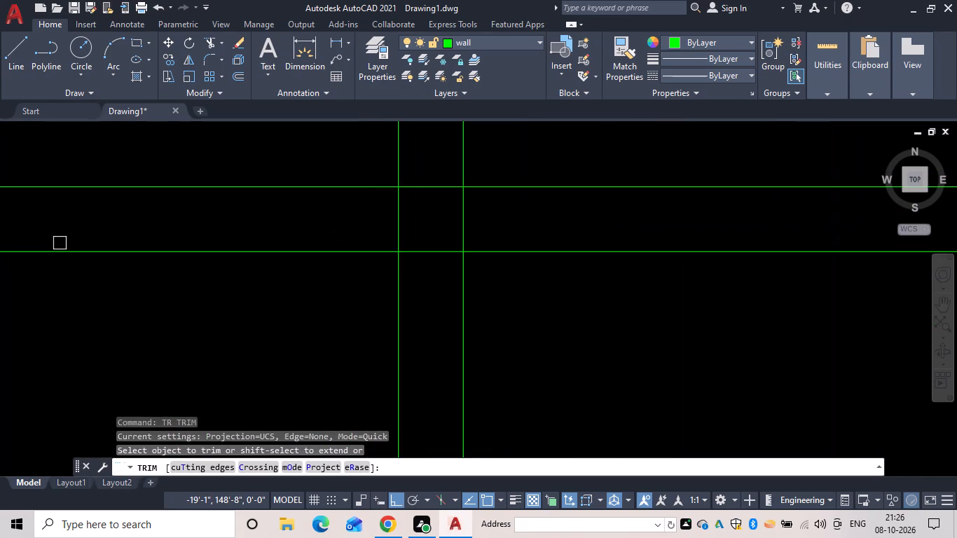
{"action": "middle_click_drag", "start_coordinate": [60, 243], "coordinate": [290, 246]}
{"action": "left_click", "coordinate": [111, 230]}
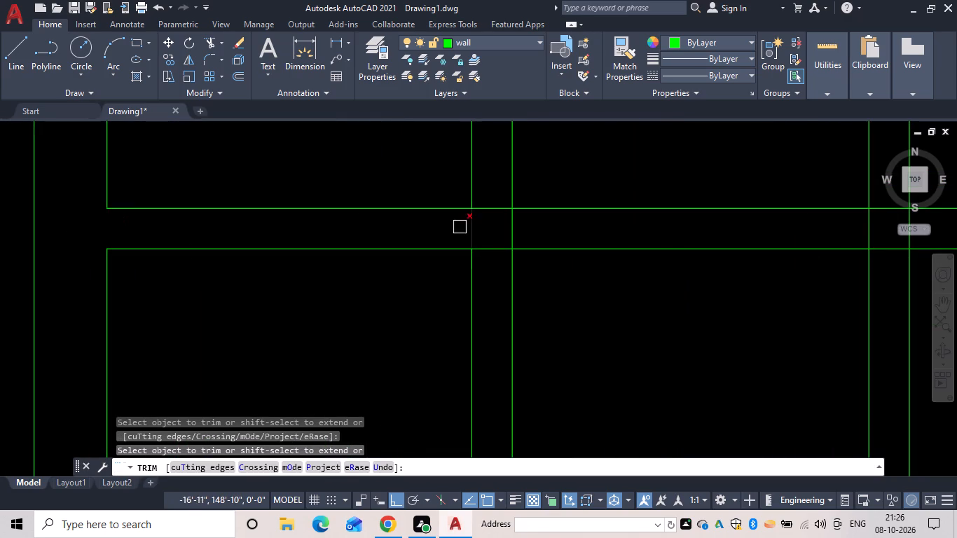
{"action": "left_click_drag", "start_coordinate": [449, 227], "coordinate": [486, 267]}
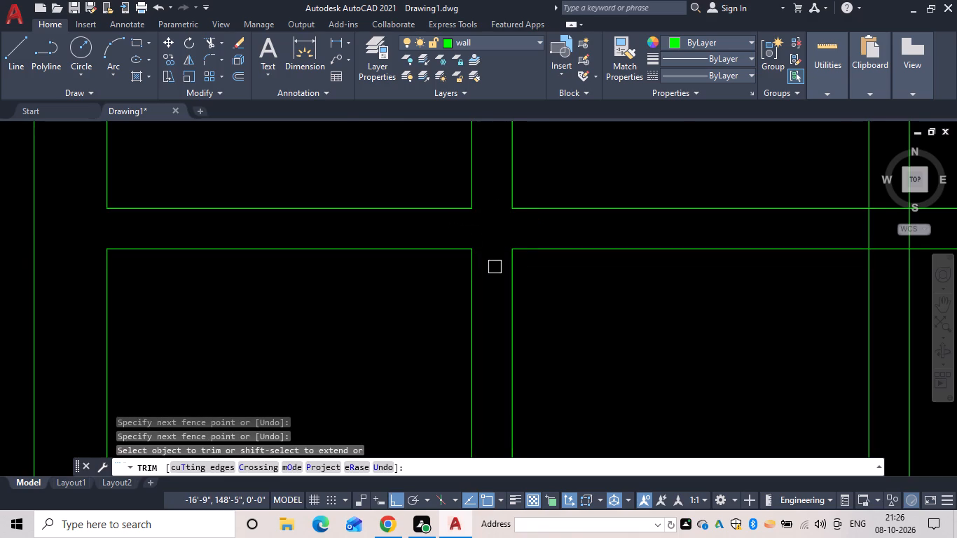
Trim away the three narrow-room partitions south of the cross wall to merge the lower halves into one room.
{"action": "scroll", "coordinate": [532, 254], "scroll_direction": "down", "scroll_amount": 3}
{"action": "middle_click_drag", "start_coordinate": [533, 252], "coordinate": [192, 255]}
{"action": "scroll", "coordinate": [268, 245], "scroll_direction": "up", "scroll_amount": 2}
{"action": "scroll", "coordinate": [269, 248], "scroll_direction": "down", "scroll_amount": 3}
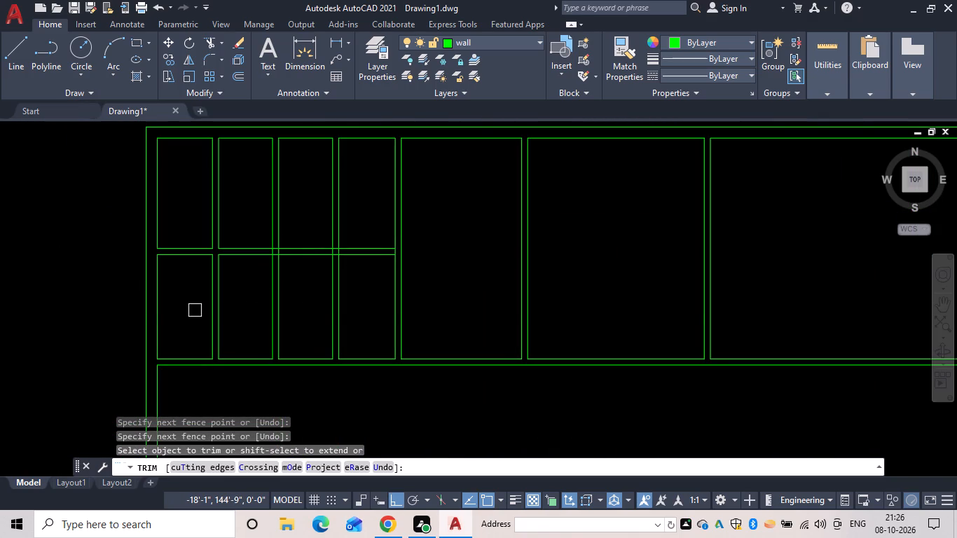
{"action": "left_click_drag", "start_coordinate": [194, 309], "coordinate": [344, 305]}
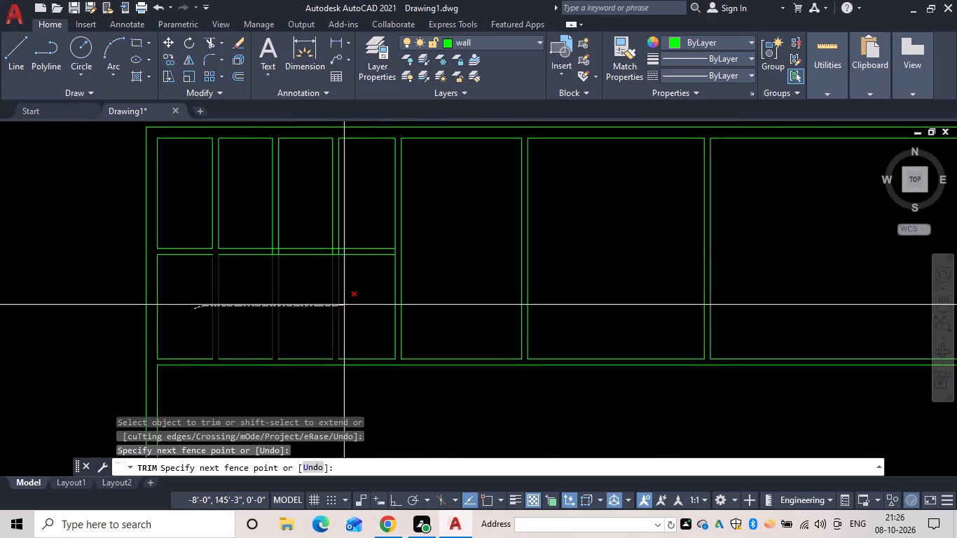
{"action": "left_click_drag", "start_coordinate": [344, 305], "coordinate": [357, 299]}
{"action": "scroll", "coordinate": [196, 242], "scroll_direction": "up", "scroll_amount": 2}
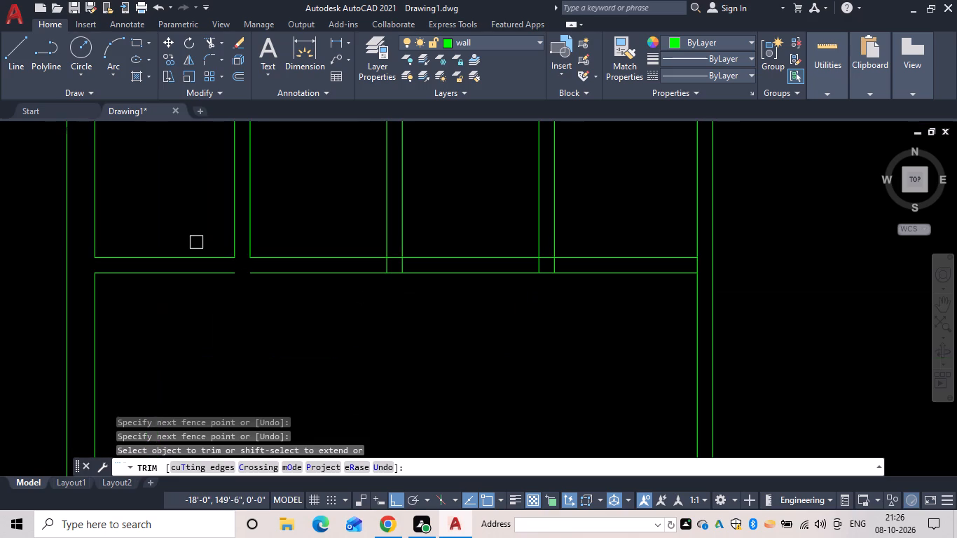
{"action": "key", "text": "Escape"}
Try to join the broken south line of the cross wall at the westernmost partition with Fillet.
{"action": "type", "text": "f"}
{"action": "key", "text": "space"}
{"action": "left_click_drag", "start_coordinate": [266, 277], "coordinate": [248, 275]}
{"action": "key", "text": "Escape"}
Extend the cross wall's south line westward across the gap below the westernmost narrow-room partition.
{"action": "type", "text": "ex"}
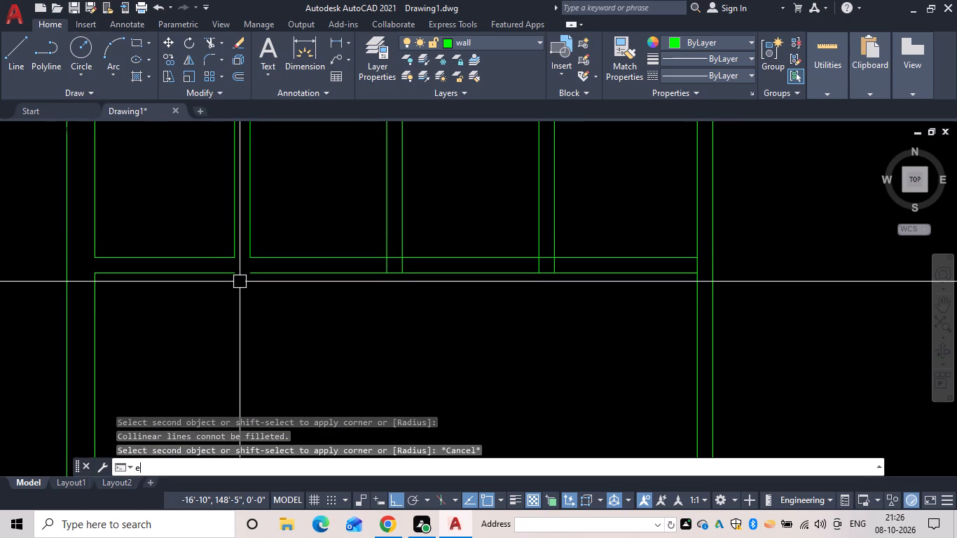
{"action": "key", "text": "space"}
{"action": "left_click", "coordinate": [249, 273]}
{"action": "key", "text": "Escape"}
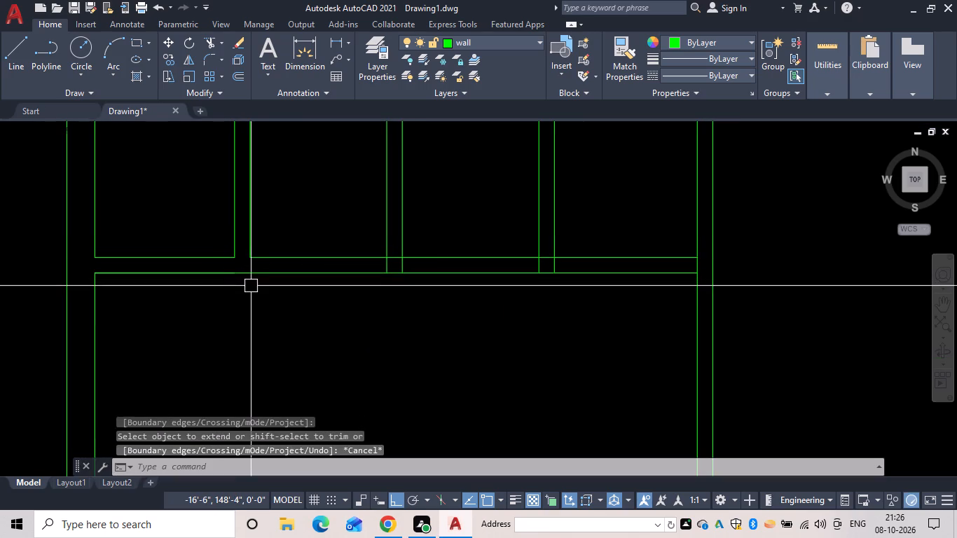
Trim the cross wall's junctions with the second and third narrow-room partitions and with the wall at its east end.
{"action": "key", "text": "t"}
{"action": "type", "text": "r"}
{"action": "key", "text": "space"}
{"action": "scroll", "coordinate": [371, 269], "scroll_direction": "up", "scroll_amount": 3}
{"action": "left_click_drag", "start_coordinate": [369, 251], "coordinate": [387, 251]}
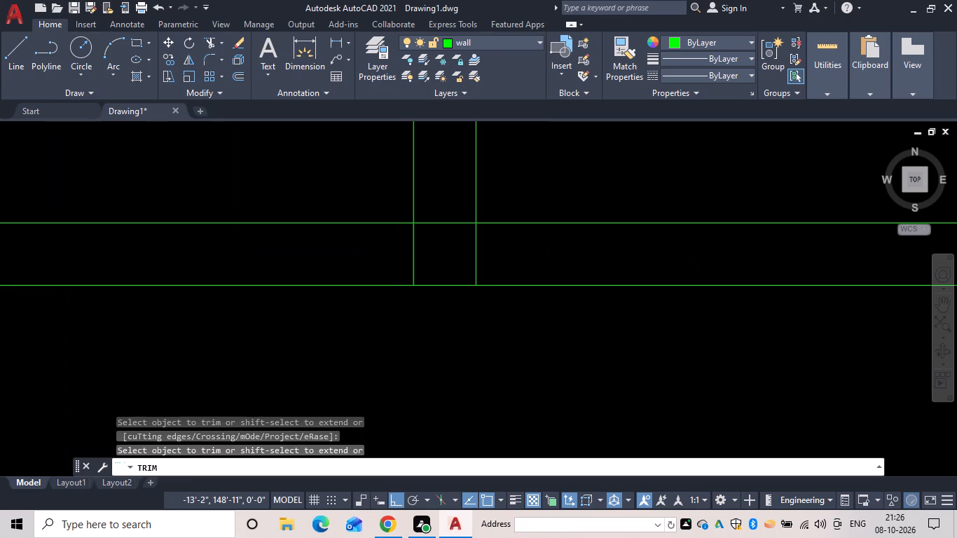
{"action": "left_click_drag", "start_coordinate": [387, 251], "coordinate": [454, 208]}
{"action": "scroll", "coordinate": [449, 225], "scroll_direction": "down", "scroll_amount": 4}
{"action": "middle_click_drag", "start_coordinate": [447, 226], "coordinate": [401, 352]}
{"action": "scroll", "coordinate": [530, 366], "scroll_direction": "up", "scroll_amount": 4}
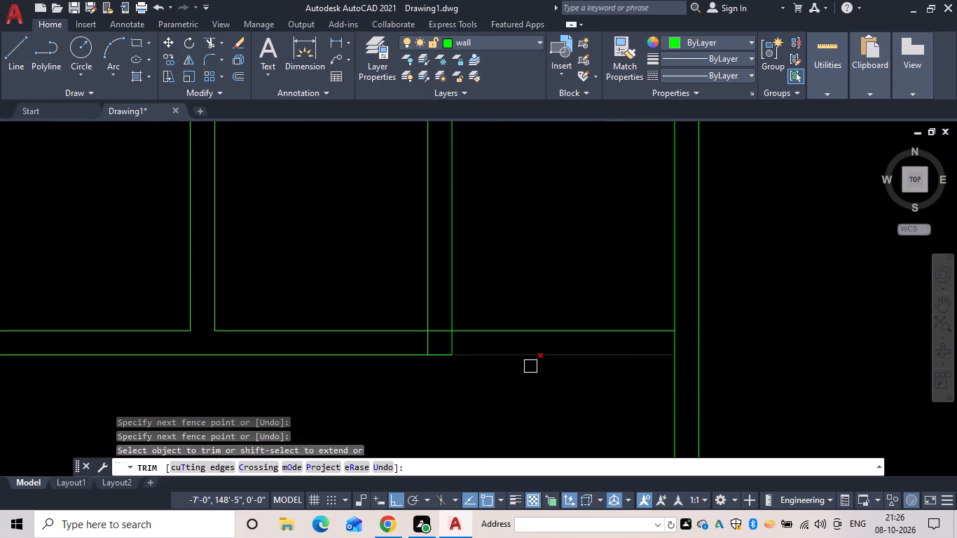
{"action": "left_click_drag", "start_coordinate": [284, 311], "coordinate": [331, 270]}
{"action": "scroll", "coordinate": [336, 295], "scroll_direction": "down", "scroll_amount": 5}
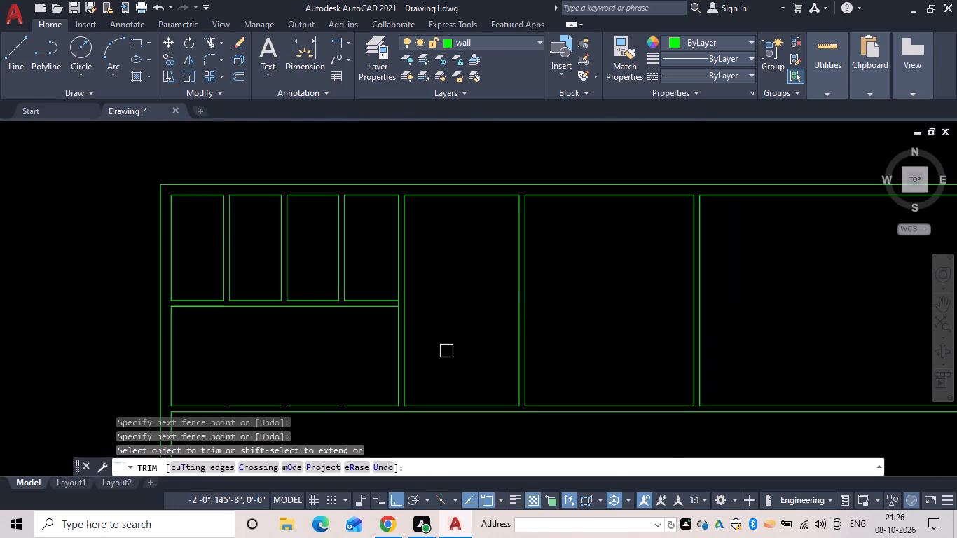
{"action": "scroll", "coordinate": [401, 305], "scroll_direction": "up", "scroll_amount": 4}
{"action": "left_click", "coordinate": [369, 300]}
{"action": "scroll", "coordinate": [371, 305], "scroll_direction": "down", "scroll_amount": 5}
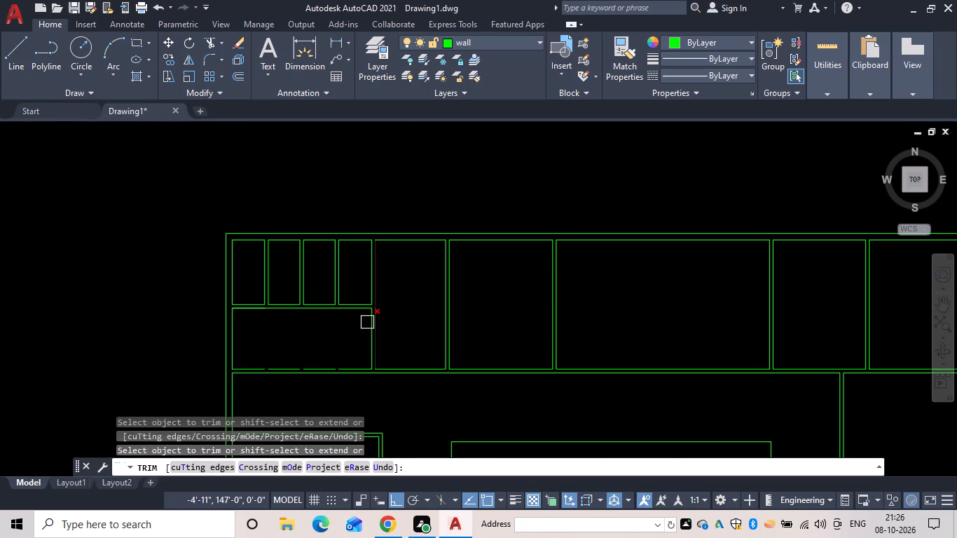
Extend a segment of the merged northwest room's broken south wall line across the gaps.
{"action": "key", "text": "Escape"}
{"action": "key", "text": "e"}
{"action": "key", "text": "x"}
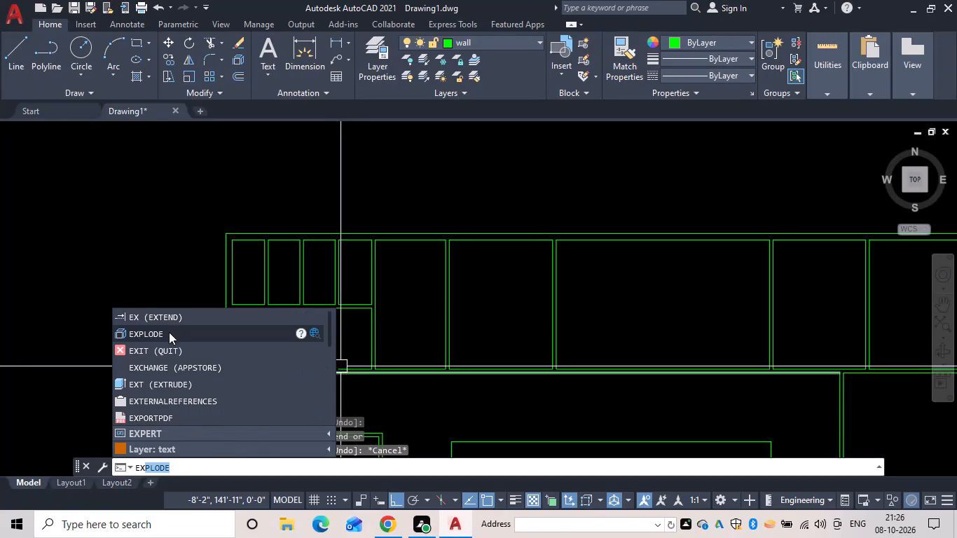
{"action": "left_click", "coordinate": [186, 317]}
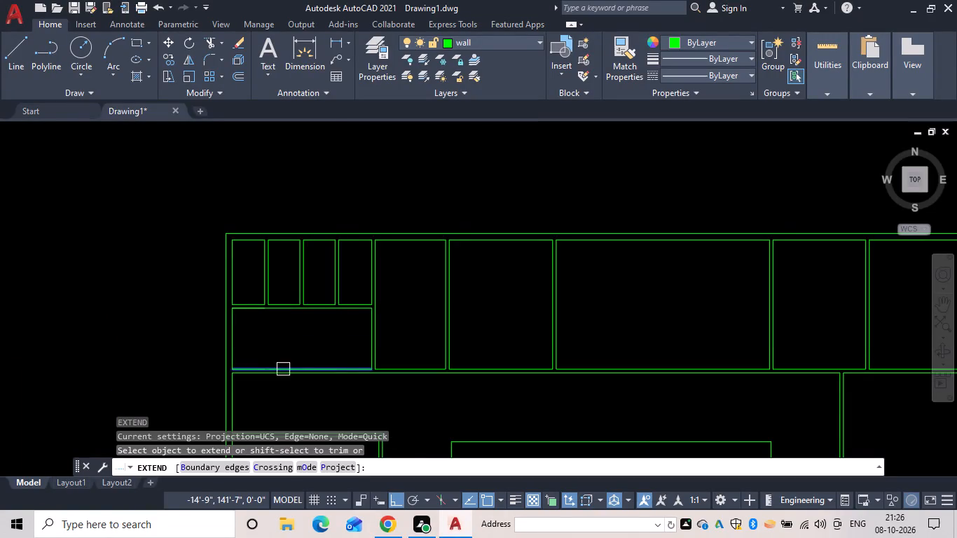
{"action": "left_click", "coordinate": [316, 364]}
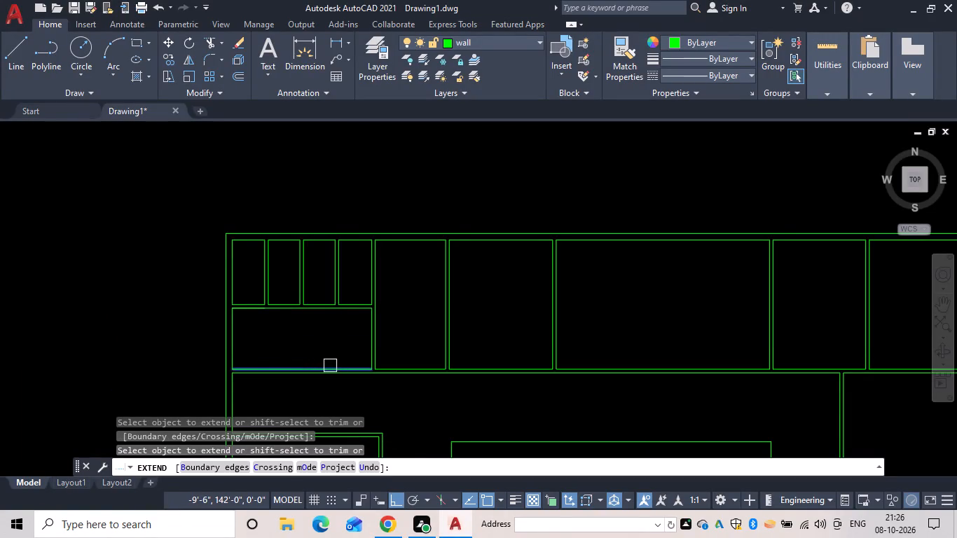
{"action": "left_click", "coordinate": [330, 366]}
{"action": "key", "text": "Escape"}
Erase the extended line segment overlapping the merged room's south wall line.
{"action": "scroll", "coordinate": [293, 366], "scroll_direction": "up", "scroll_amount": 3}
{"action": "middle_click_drag", "start_coordinate": [300, 360], "coordinate": [404, 303]}
{"action": "left_click", "coordinate": [376, 322]}
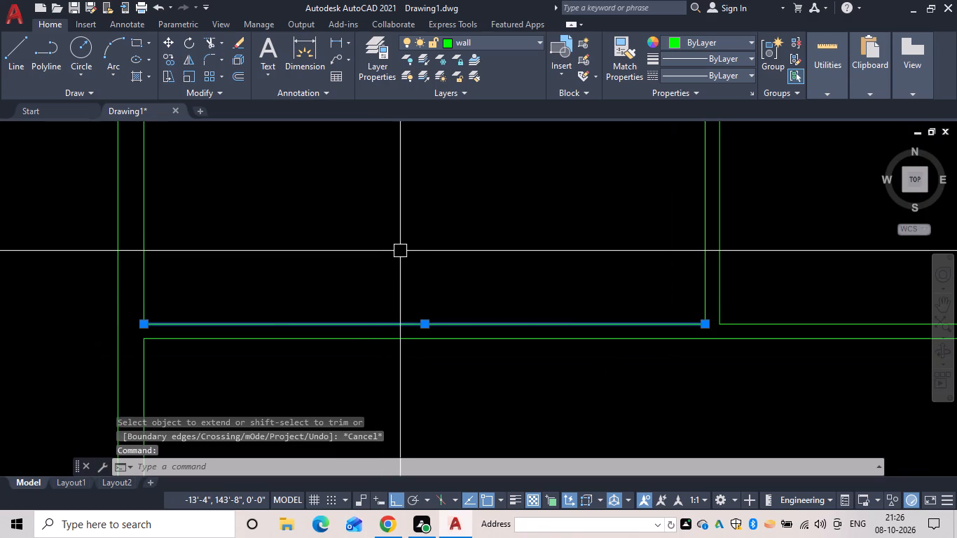
{"action": "type", "text": "ex"}
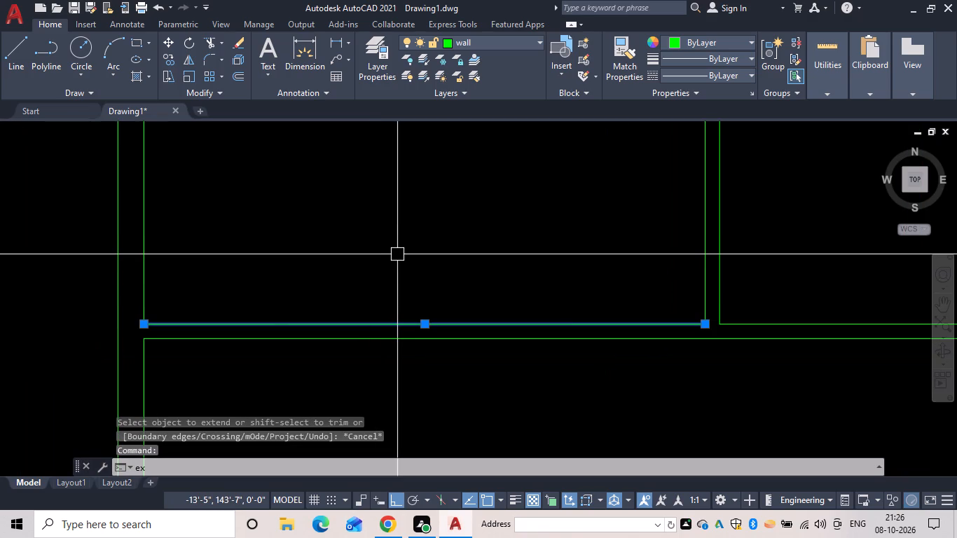
{"action": "key", "text": "BackSpace"}
{"action": "key", "text": "space"}
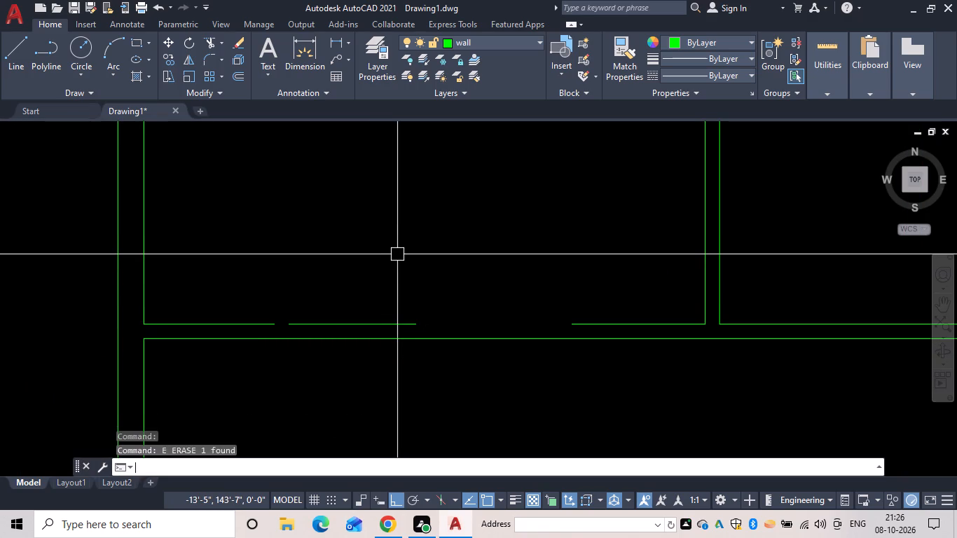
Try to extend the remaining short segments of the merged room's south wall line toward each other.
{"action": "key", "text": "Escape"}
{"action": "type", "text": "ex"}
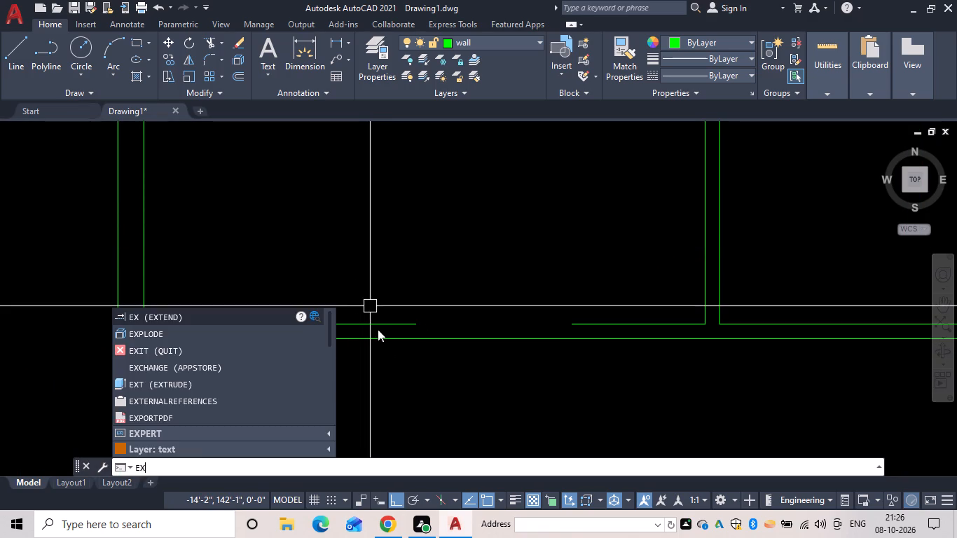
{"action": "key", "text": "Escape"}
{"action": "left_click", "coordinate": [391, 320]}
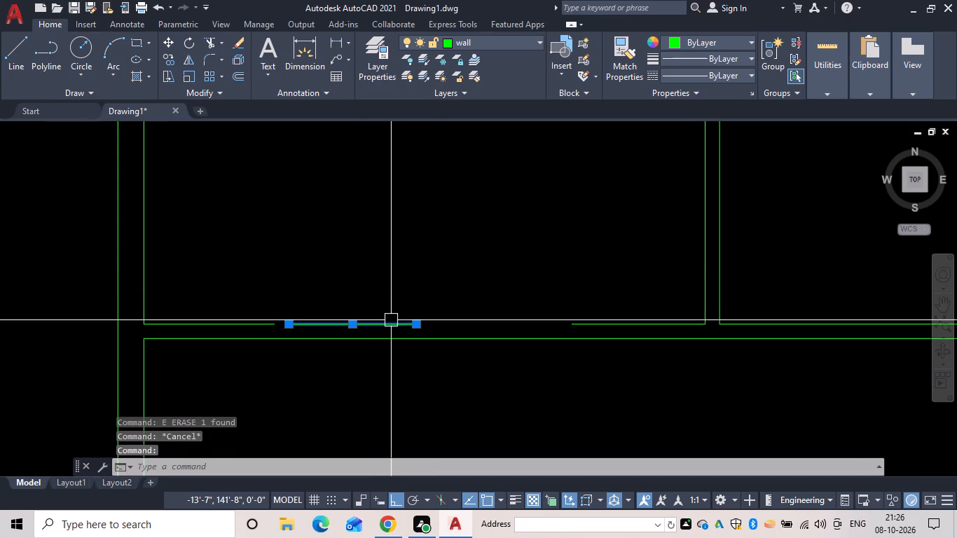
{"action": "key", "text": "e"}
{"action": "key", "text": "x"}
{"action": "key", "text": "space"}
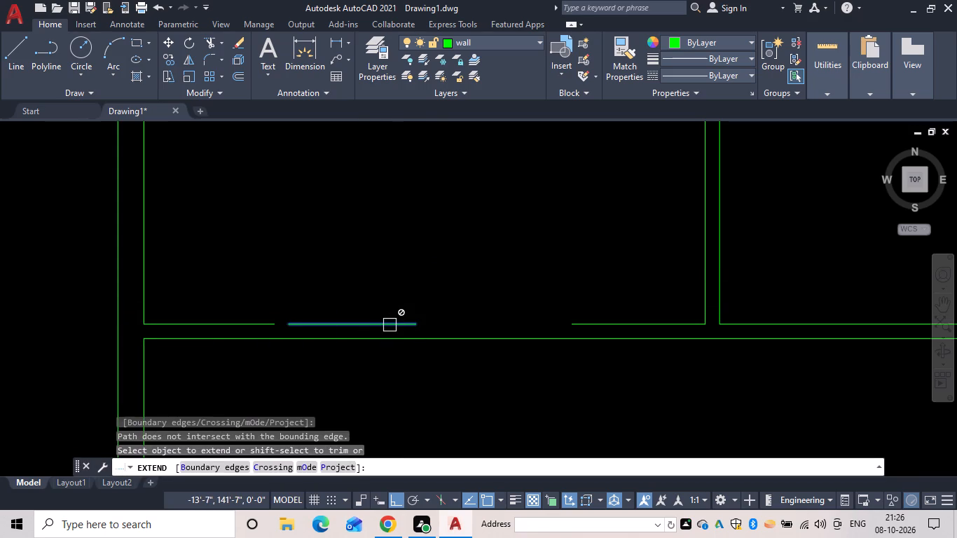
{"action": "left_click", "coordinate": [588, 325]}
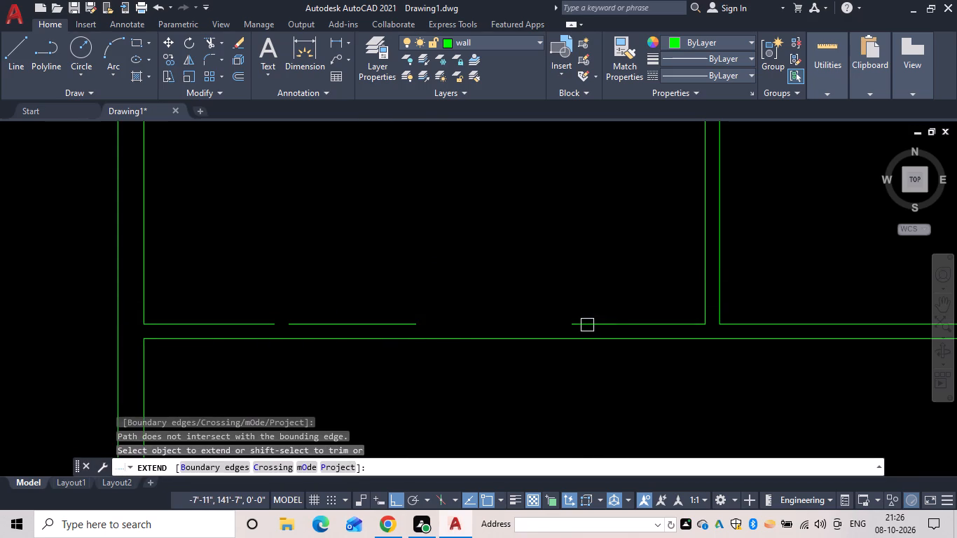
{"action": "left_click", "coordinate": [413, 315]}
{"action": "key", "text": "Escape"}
Erase the short middle segment of the merged room's south wall line and extend the west segment eastward to close the gap.
{"action": "left_click", "coordinate": [407, 326]}
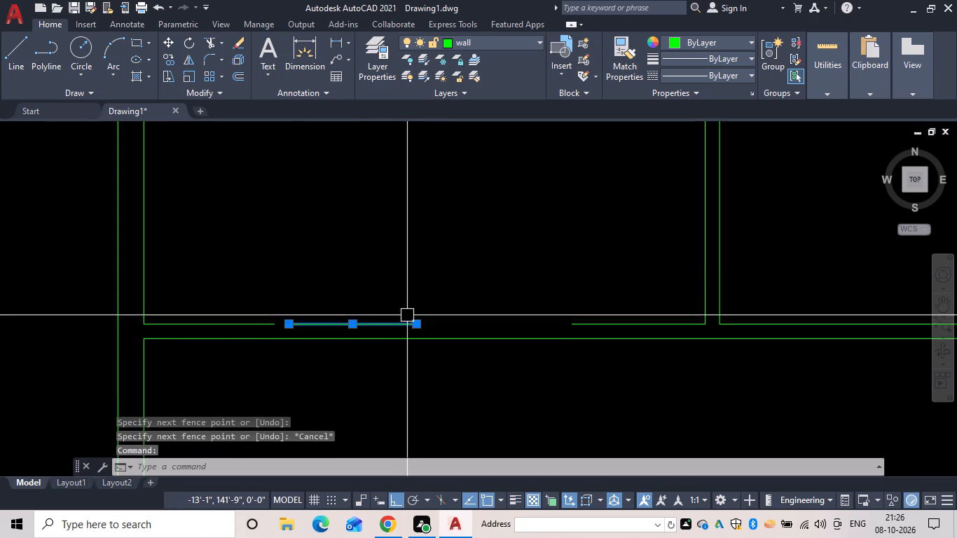
{"action": "key", "text": "Delete"}
{"action": "key", "text": "Escape"}
{"action": "type", "text": "ex"}
{"action": "key", "text": "space"}
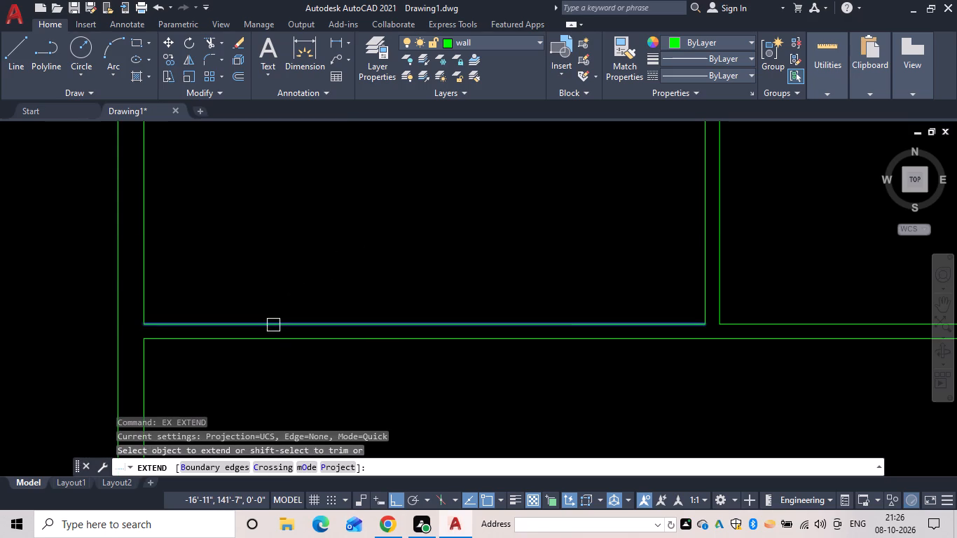
{"action": "left_click", "coordinate": [273, 325]}
{"action": "scroll", "coordinate": [429, 304], "scroll_direction": "down", "scroll_amount": 3}
{"action": "middle_click_drag", "start_coordinate": [429, 304], "coordinate": [327, 305]}
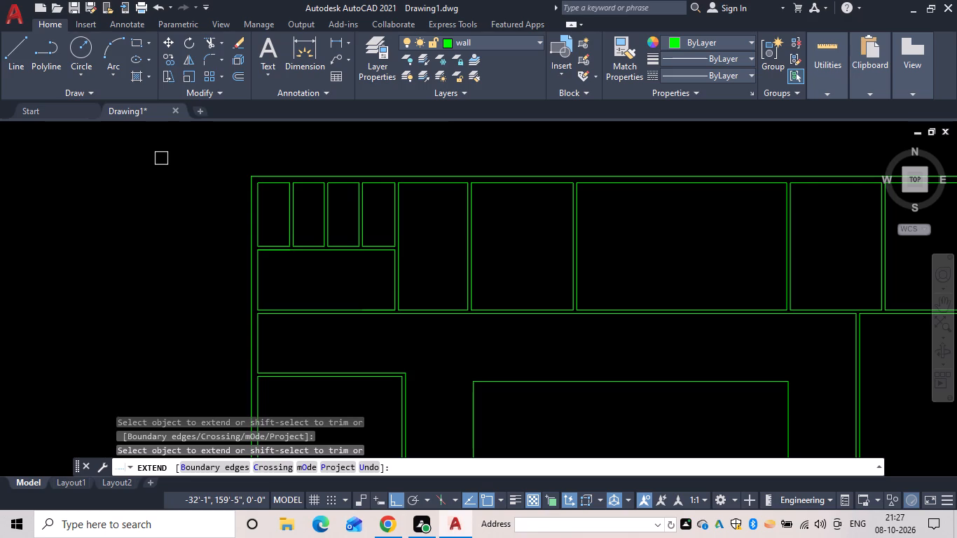
{"action": "scroll", "coordinate": [376, 317], "scroll_direction": "down", "scroll_amount": 2}
{"action": "middle_click_drag", "start_coordinate": [376, 317], "coordinate": [311, 224]}
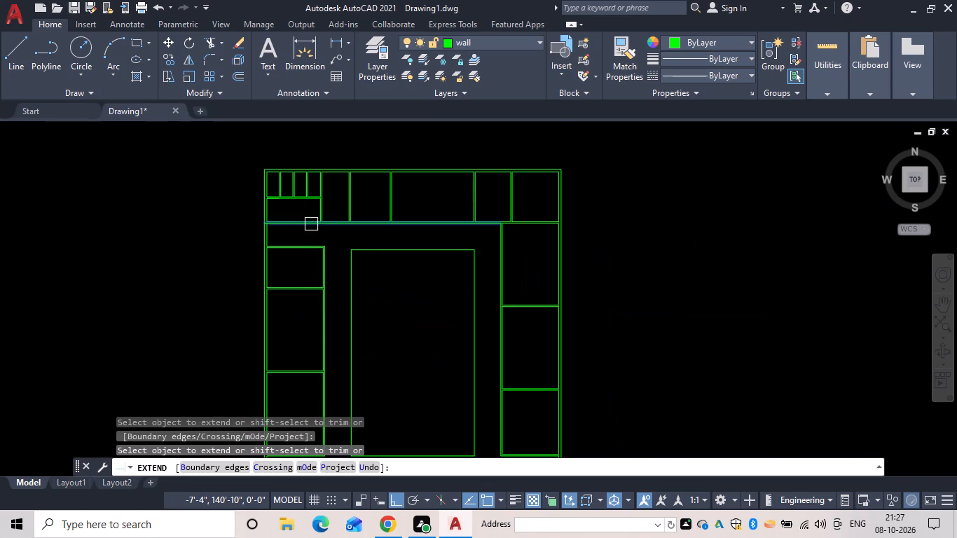
{"action": "scroll", "coordinate": [325, 347], "scroll_direction": "up", "scroll_amount": 3}
{"action": "key", "text": "Escape"}
Offset the west inner wall line of the west wing's northernmost room 9' to the east.
{"action": "scroll", "coordinate": [298, 350], "scroll_direction": "down", "scroll_amount": 1}
{"action": "middle_click_drag", "start_coordinate": [292, 346], "coordinate": [318, 254]}
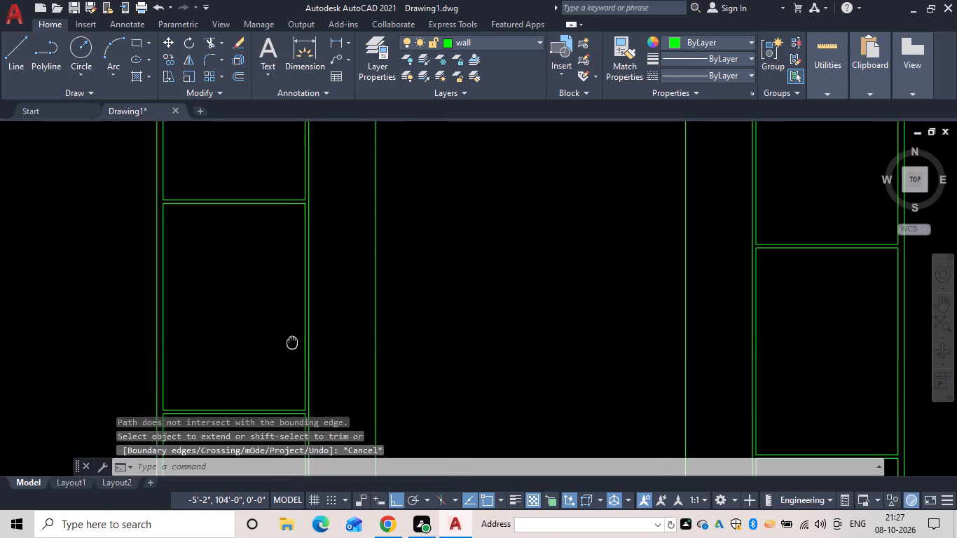
{"action": "middle_click_drag", "start_coordinate": [318, 254], "coordinate": [329, 226]}
{"action": "scroll", "coordinate": [329, 226], "scroll_direction": "down", "scroll_amount": 1}
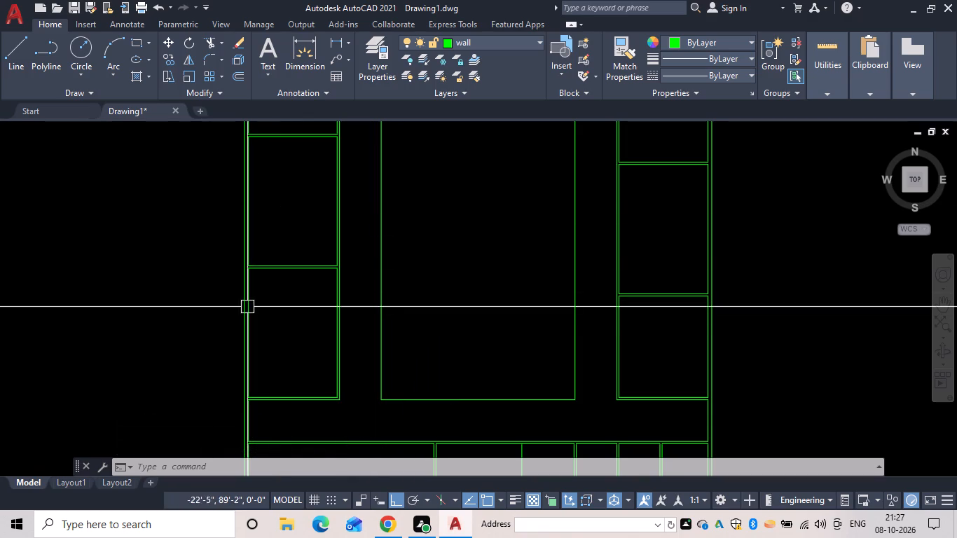
{"action": "scroll", "coordinate": [383, 280], "scroll_direction": "down", "scroll_amount": 1}
{"action": "middle_click_drag", "start_coordinate": [383, 284], "coordinate": [395, 339]}
{"action": "scroll", "coordinate": [308, 195], "scroll_direction": "up", "scroll_amount": 4}
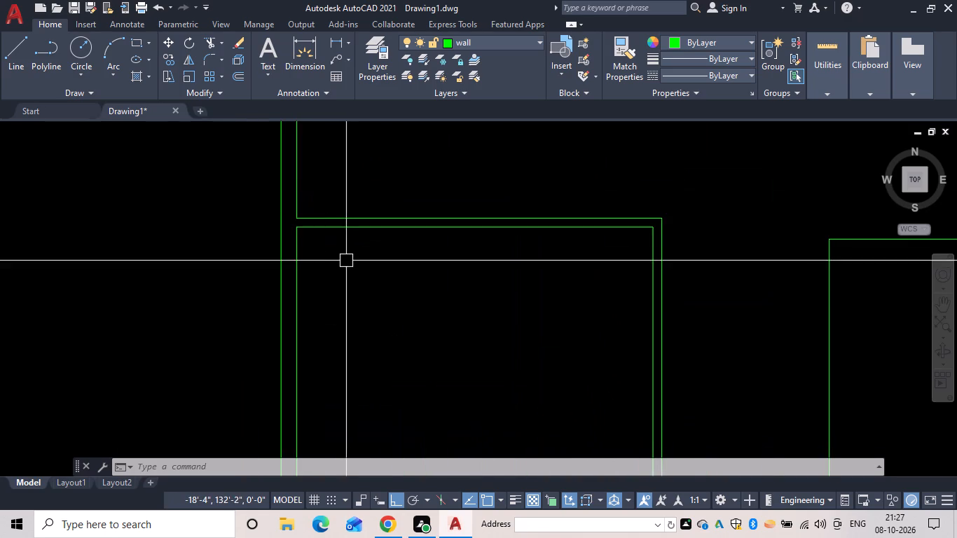
{"action": "key", "text": "Escape"}
{"action": "type", "text": "of"}
{"action": "key", "text": "space"}
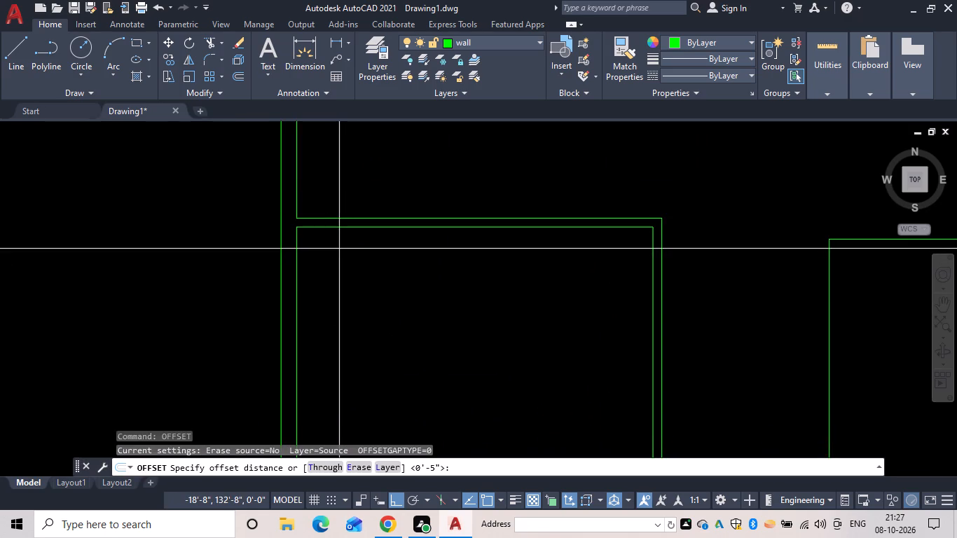
{"action": "type", "text": "9'"}
{"action": "key", "text": "space"}
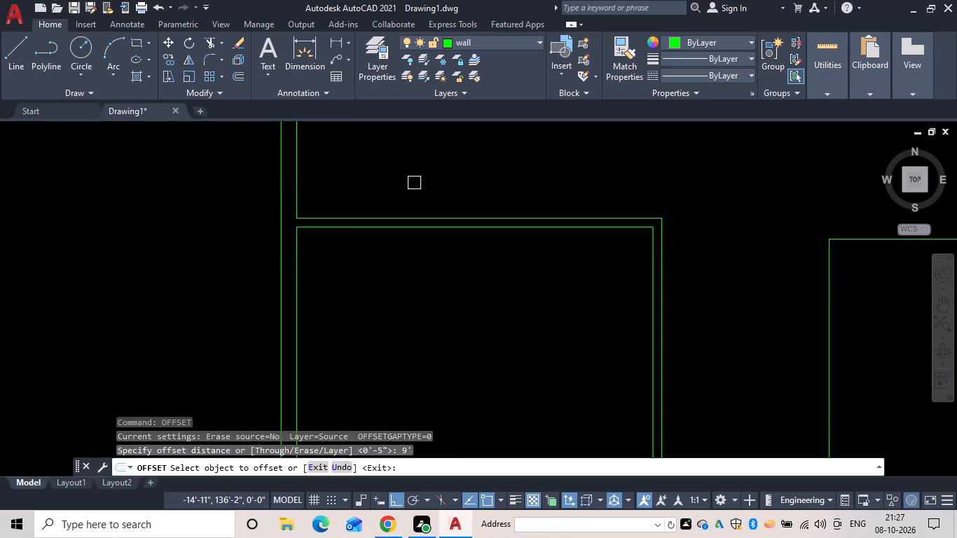
{"action": "left_click_drag", "start_coordinate": [298, 276], "coordinate": [313, 278]}
{"action": "scroll", "coordinate": [410, 286], "scroll_direction": "down", "scroll_amount": 2}
{"action": "middle_click_drag", "start_coordinate": [410, 286], "coordinate": [392, 219]}
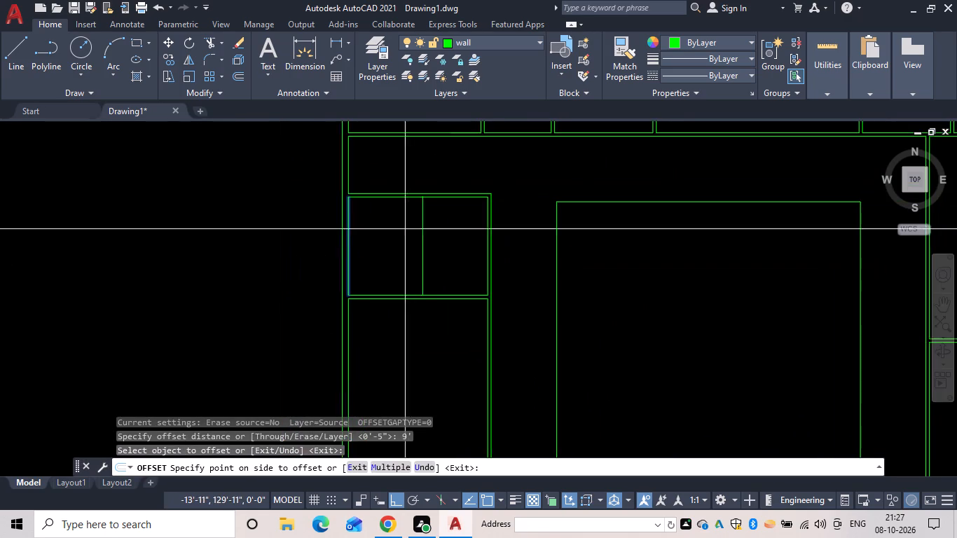
{"action": "left_click", "coordinate": [424, 235]}
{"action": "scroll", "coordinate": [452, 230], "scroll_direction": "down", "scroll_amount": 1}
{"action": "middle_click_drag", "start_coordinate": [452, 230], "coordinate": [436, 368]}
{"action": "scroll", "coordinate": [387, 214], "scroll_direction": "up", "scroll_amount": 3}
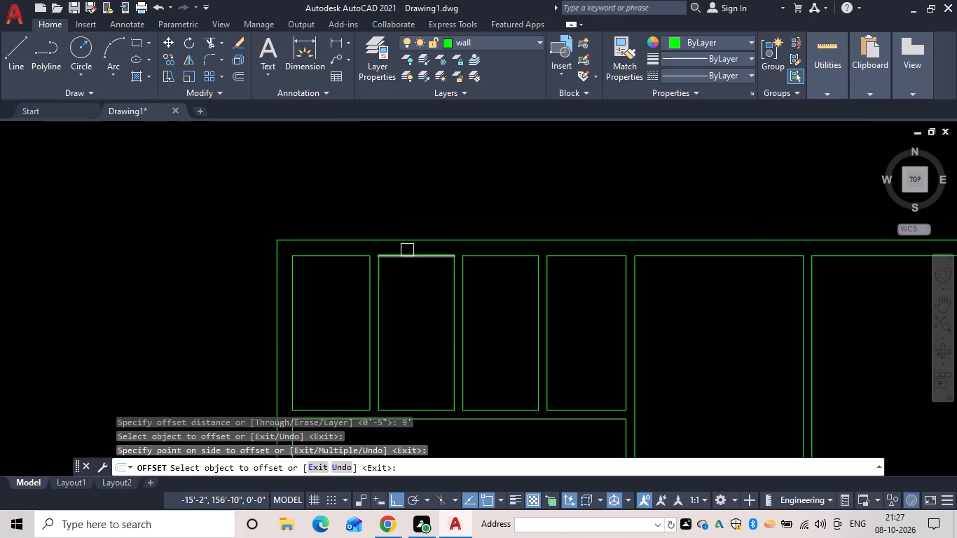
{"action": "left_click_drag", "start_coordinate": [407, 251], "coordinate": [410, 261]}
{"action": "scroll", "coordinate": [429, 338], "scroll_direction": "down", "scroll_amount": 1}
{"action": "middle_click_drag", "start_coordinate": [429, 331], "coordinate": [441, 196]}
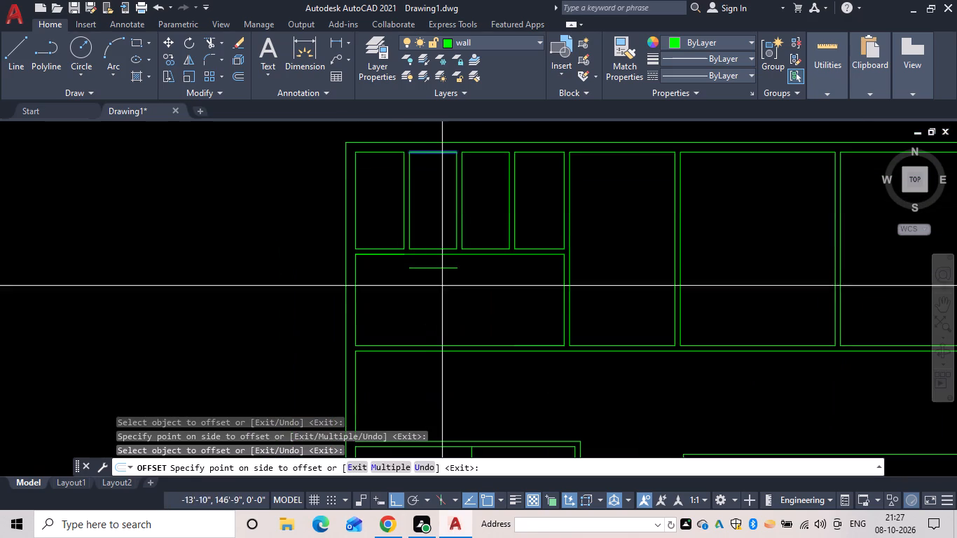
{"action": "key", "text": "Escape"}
Offset the new partition line in the west wing's northernmost room 5" east to give the partition its thickness.
{"action": "scroll", "coordinate": [461, 242], "scroll_direction": "down", "scroll_amount": 1}
{"action": "middle_click_drag", "start_coordinate": [455, 237], "coordinate": [464, 238]}
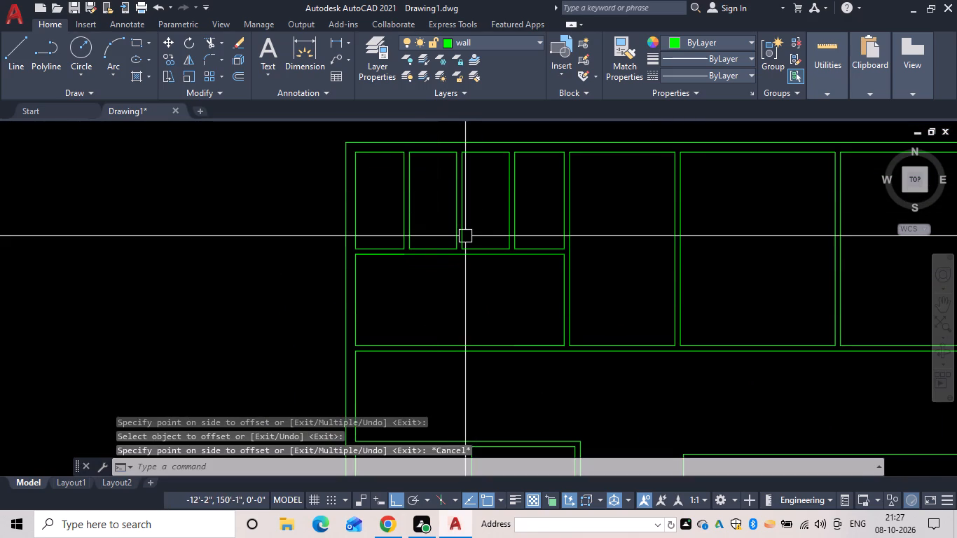
{"action": "middle_click_drag", "start_coordinate": [464, 238], "coordinate": [417, 98]}
{"action": "key", "text": "space"}
{"action": "key", "text": "space"}
{"action": "key", "text": "space"}
{"action": "key", "text": "space"}
{"action": "key", "text": "space"}
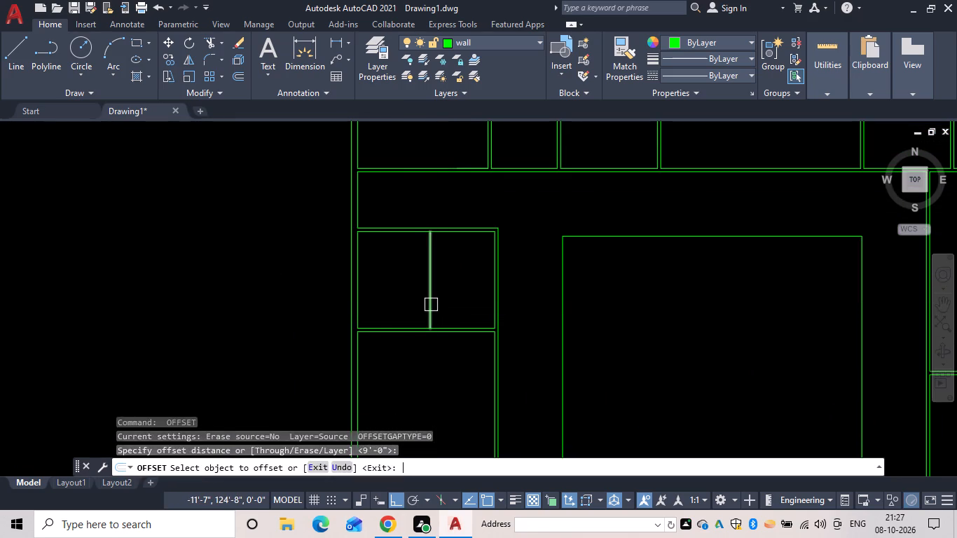
{"action": "key", "text": "space"}
{"action": "key", "text": "space"}
{"action": "type", "text": "5"}
{"action": "key", "text": "space"}
{"action": "left_click_drag", "start_coordinate": [429, 303], "coordinate": [443, 303]}
{"action": "left_click", "coordinate": [468, 303]}
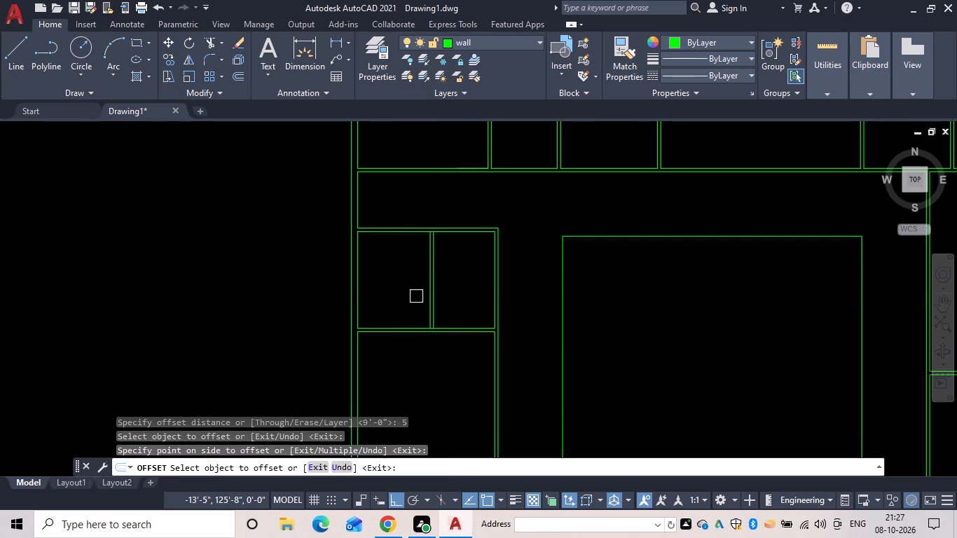
{"action": "key", "text": "Escape"}
Offset the north inner wall line of the west wing's northernmost room 3'9" to the south.
{"action": "scroll", "coordinate": [405, 239], "scroll_direction": "up", "scroll_amount": 2}
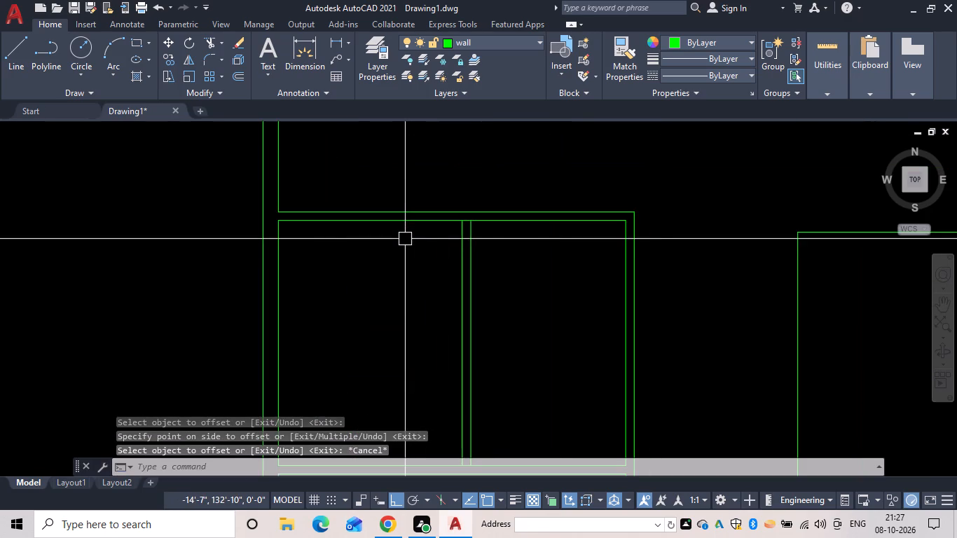
{"action": "type", "text": "of"}
{"action": "key", "text": "space"}
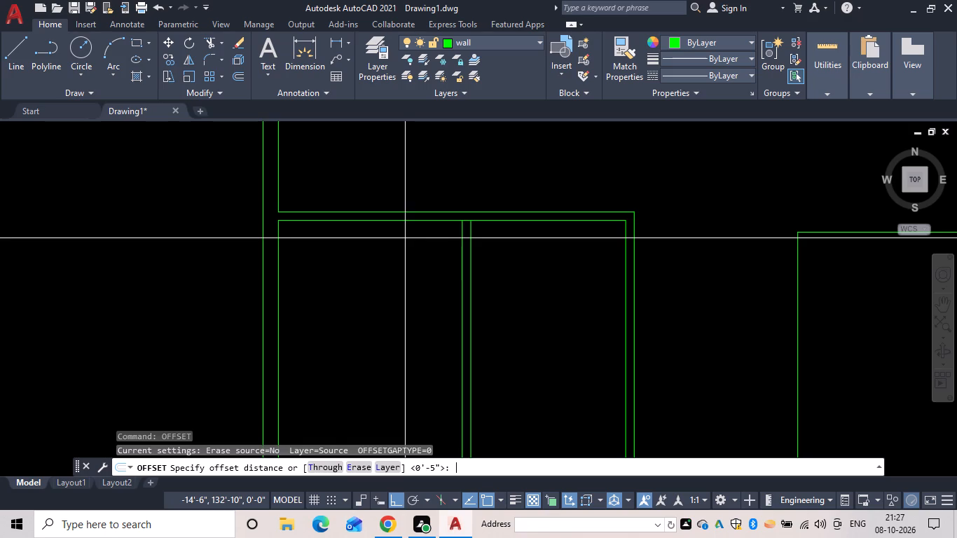
{"action": "type", "text": "3'"}
{"action": "type", "text": "9\""}
{"action": "key", "text": "space"}
{"action": "left_click_drag", "start_coordinate": [399, 219], "coordinate": [399, 236]}
{"action": "left_click", "coordinate": [387, 331]}
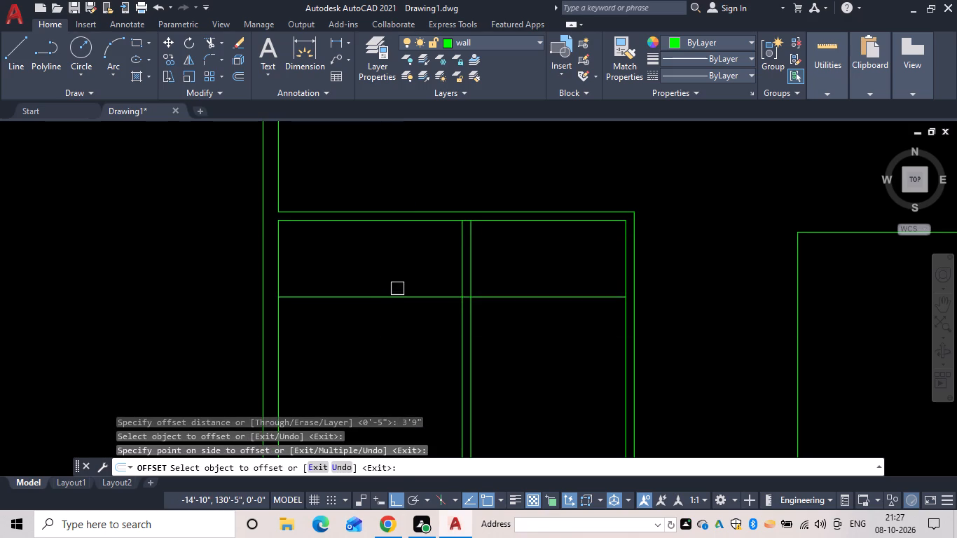
Offset the new cross-wall line 5" south to form the first cross wall's thickness.
{"action": "key", "text": "space"}
{"action": "key", "text": "space"}
{"action": "type", "text": "5"}
{"action": "key", "text": "space"}
{"action": "left_click_drag", "start_coordinate": [397, 299], "coordinate": [397, 309]}
{"action": "left_click_drag", "start_coordinate": [385, 298], "coordinate": [385, 304]}
{"action": "left_click", "coordinate": [378, 344]}
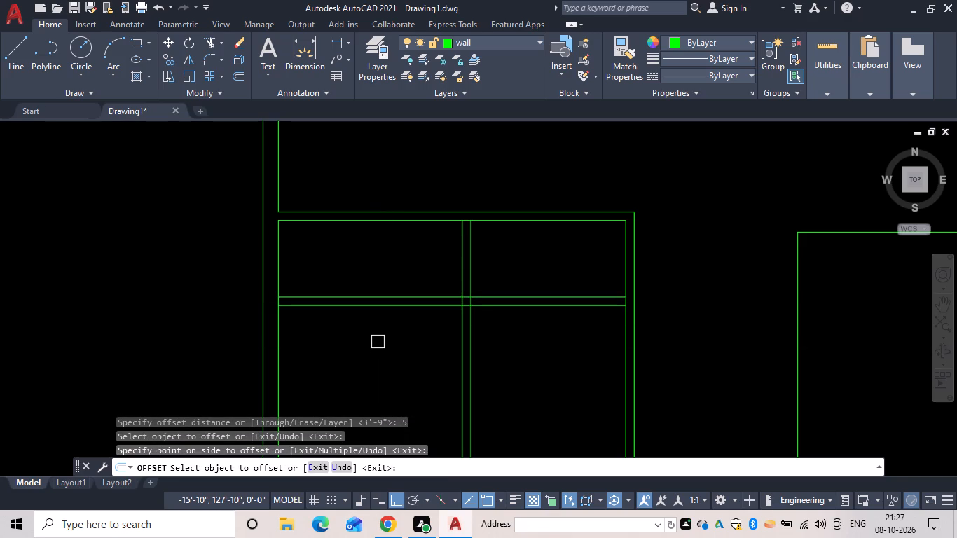
Offset the first cross wall's south line 3'8" to the south.
{"action": "key", "text": "space"}
{"action": "key", "text": "space"}
{"action": "type", "text": "3'8\""}
{"action": "key", "text": "space"}
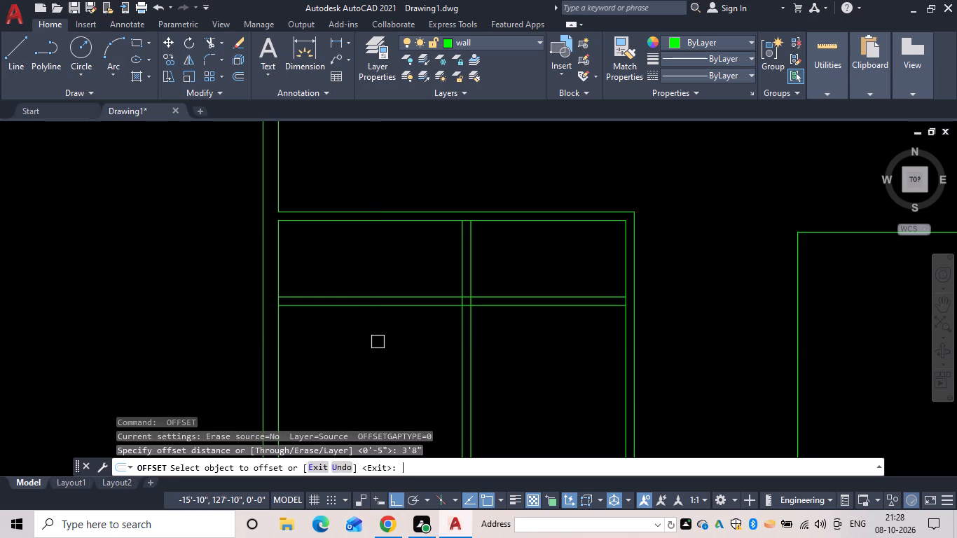
{"action": "left_click", "coordinate": [381, 304]}
{"action": "left_click", "coordinate": [372, 377]}
Offset the second cross-wall line 5" south to form that wall's thickness.
{"action": "key", "text": "space"}
{"action": "key", "text": "space"}
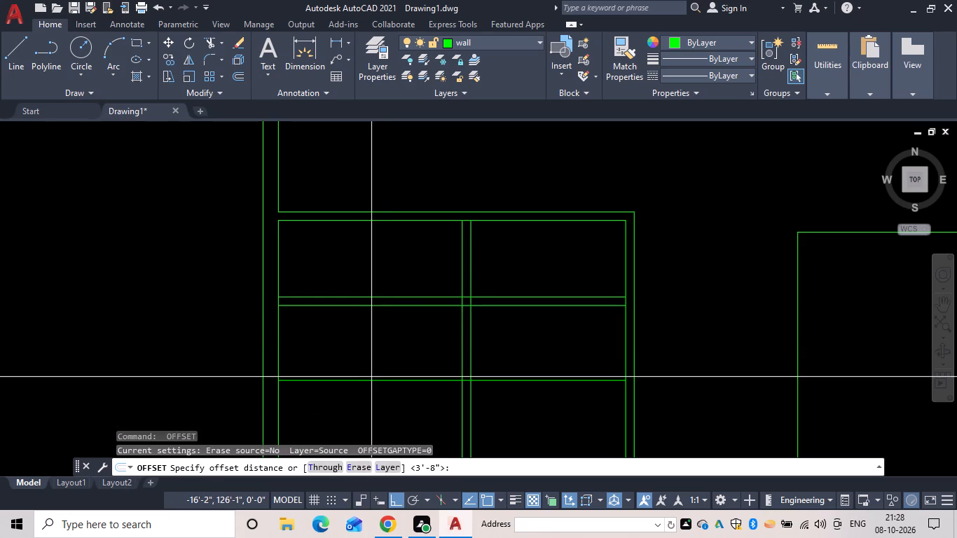
{"action": "type", "text": "5"}
{"action": "key", "text": "space"}
{"action": "left_click_drag", "start_coordinate": [369, 382], "coordinate": [370, 389]}
{"action": "left_click", "coordinate": [374, 407]}
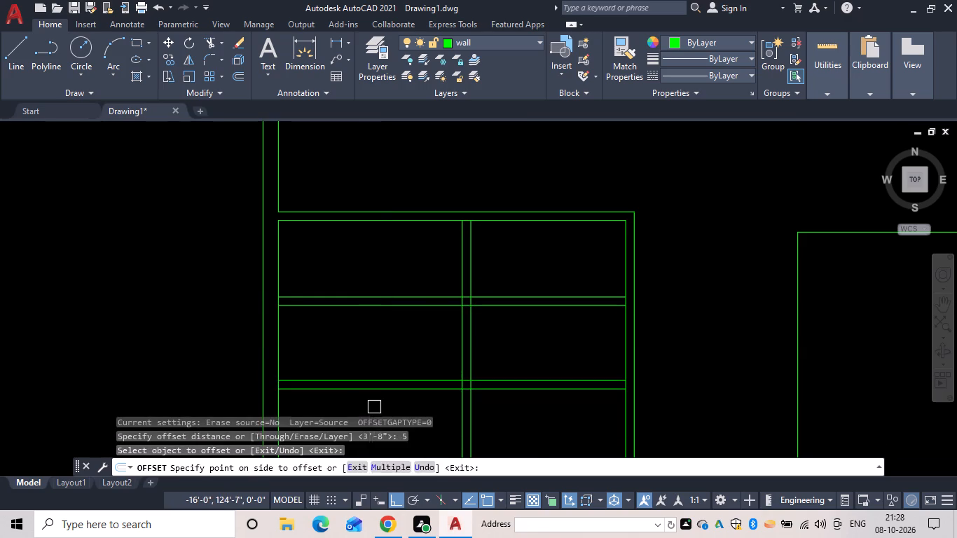
{"action": "scroll", "coordinate": [374, 402], "scroll_direction": "down", "scroll_amount": 2}
{"action": "middle_click_drag", "start_coordinate": [365, 386], "coordinate": [338, 301]}
{"action": "scroll", "coordinate": [349, 319], "scroll_direction": "up", "scroll_amount": 2}
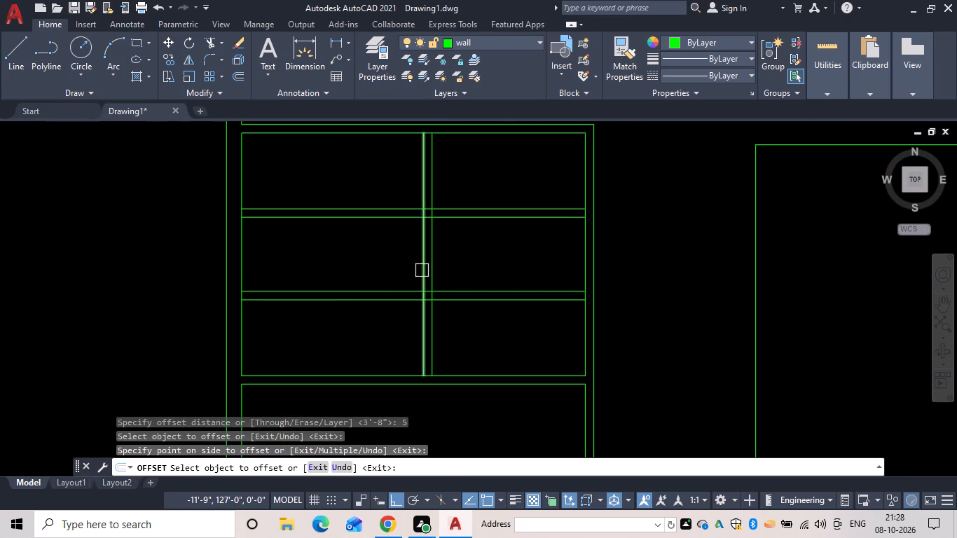
Trim away both cross walls' lines east of the north-south partition in the west wing's northernmost room.
{"action": "key", "text": "Escape"}
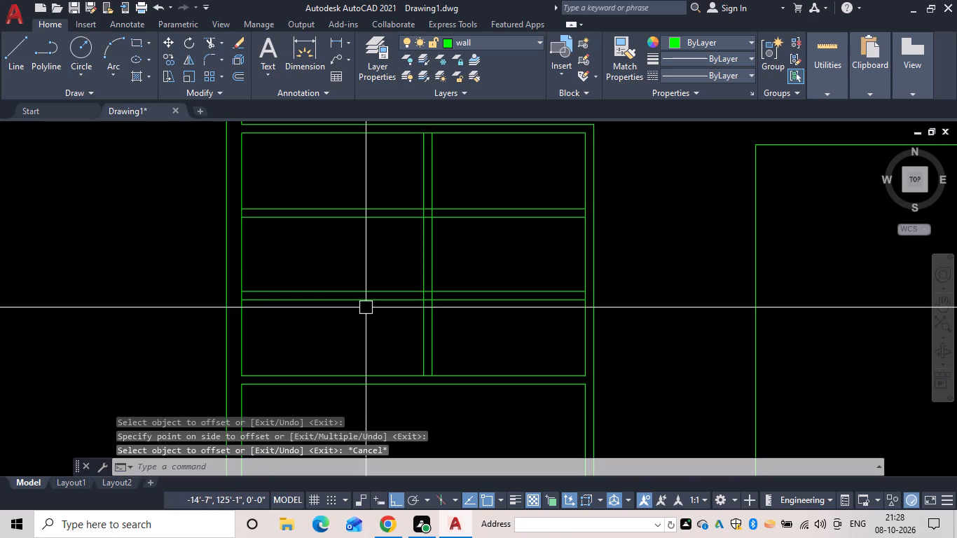
{"action": "type", "text": "tr"}
{"action": "key", "text": "space"}
{"action": "left_click_drag", "start_coordinate": [495, 331], "coordinate": [507, 192]}
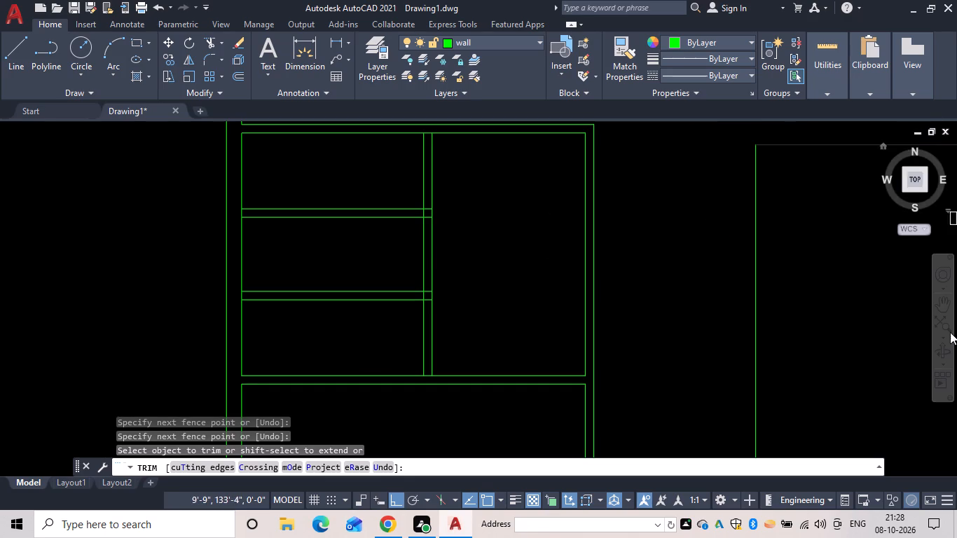
Trim the overlapping lines where the first cross wall meets the north-south partition to open the junction.
{"action": "scroll", "coordinate": [423, 216], "scroll_direction": "up", "scroll_amount": 3}
{"action": "left_click_drag", "start_coordinate": [399, 205], "coordinate": [415, 228]}
{"action": "key", "text": "Escape"}
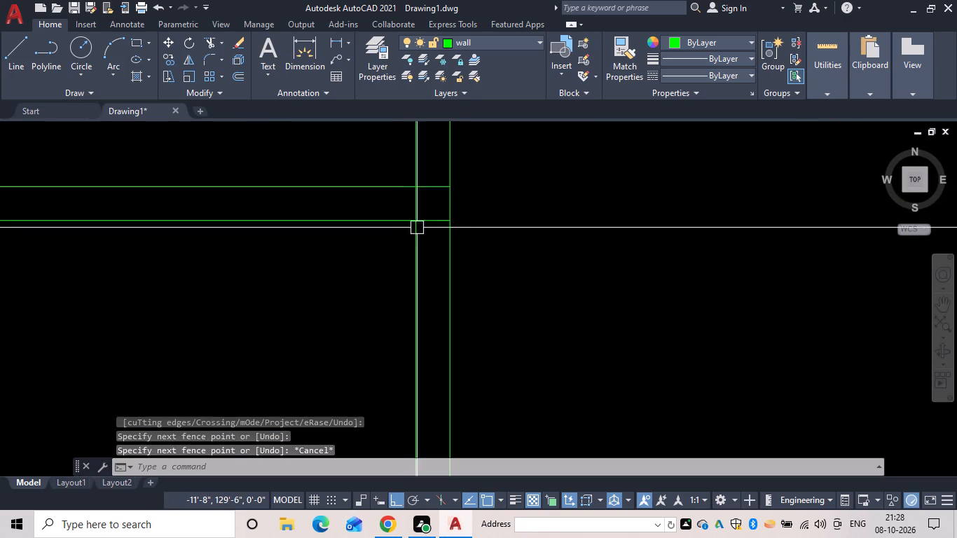
{"action": "key", "text": "space"}
{"action": "left_click_drag", "start_coordinate": [394, 207], "coordinate": [434, 239]}
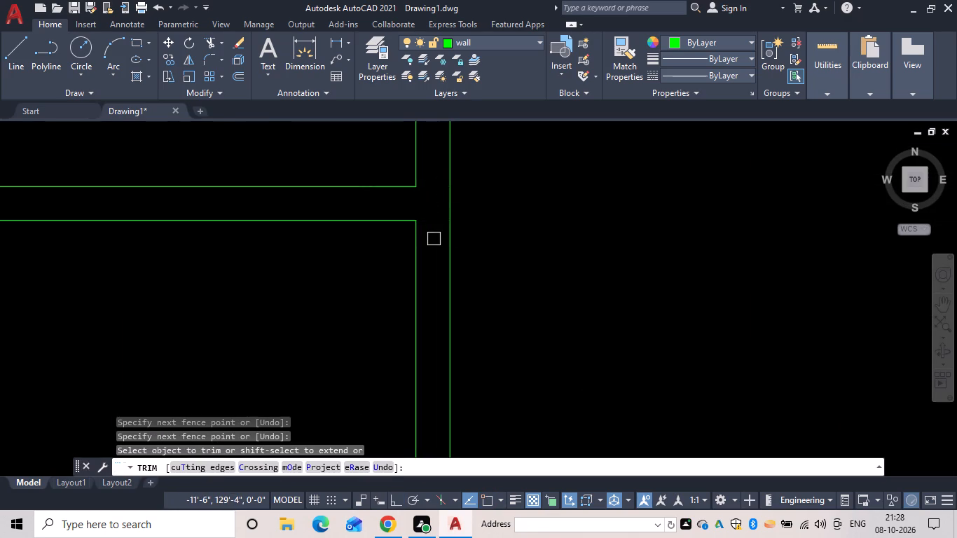
Trim the room's north inner wall line between the partition's two lines to open that junction.
{"action": "scroll", "coordinate": [540, 228], "scroll_direction": "down", "scroll_amount": 1}
{"action": "scroll", "coordinate": [411, 295], "scroll_direction": "down", "scroll_amount": 3}
{"action": "middle_click_drag", "start_coordinate": [411, 294], "coordinate": [412, 293]}
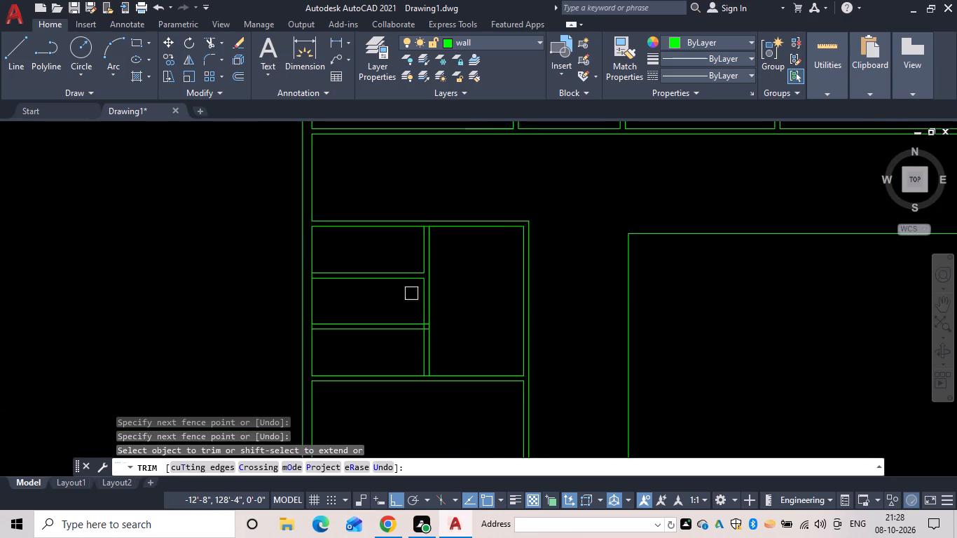
{"action": "middle_click_drag", "start_coordinate": [412, 293], "coordinate": [413, 193]}
{"action": "middle_click_drag", "start_coordinate": [420, 166], "coordinate": [422, 227]}
{"action": "scroll", "coordinate": [434, 199], "scroll_direction": "up", "scroll_amount": 4}
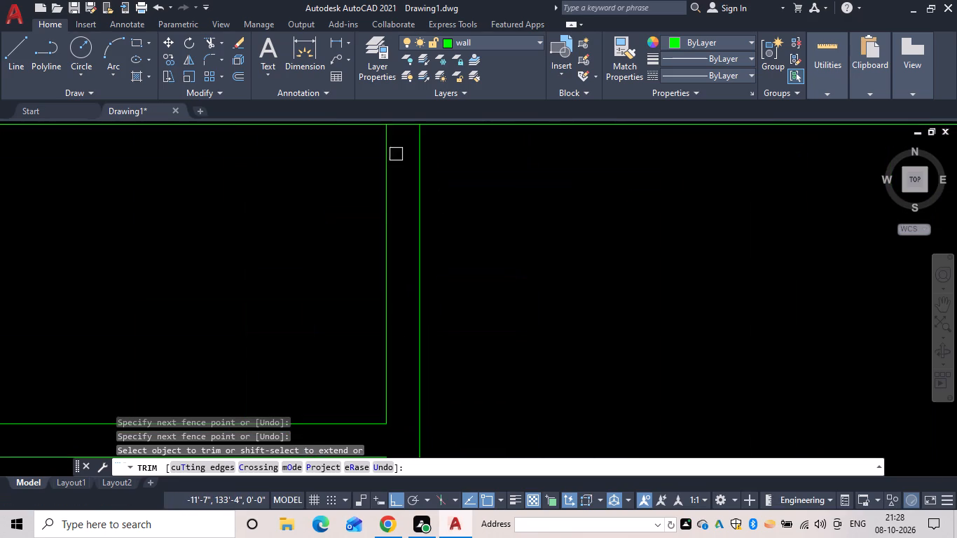
{"action": "middle_click_drag", "start_coordinate": [396, 154], "coordinate": [396, 231]}
{"action": "left_click", "coordinate": [401, 202]}
Trim the lines inside the partition's junctions with the second cross wall and with the room's south wall.
{"action": "scroll", "coordinate": [418, 216], "scroll_direction": "down", "scroll_amount": 3}
{"action": "middle_click_drag", "start_coordinate": [439, 295], "coordinate": [444, 203]}
{"action": "scroll", "coordinate": [407, 294], "scroll_direction": "up", "scroll_amount": 4}
{"action": "left_click_drag", "start_coordinate": [388, 242], "coordinate": [425, 310]}
{"action": "scroll", "coordinate": [425, 310], "scroll_direction": "down", "scroll_amount": 4}
{"action": "middle_click_drag", "start_coordinate": [425, 310], "coordinate": [439, 224]}
{"action": "scroll", "coordinate": [430, 297], "scroll_direction": "up", "scroll_amount": 5}
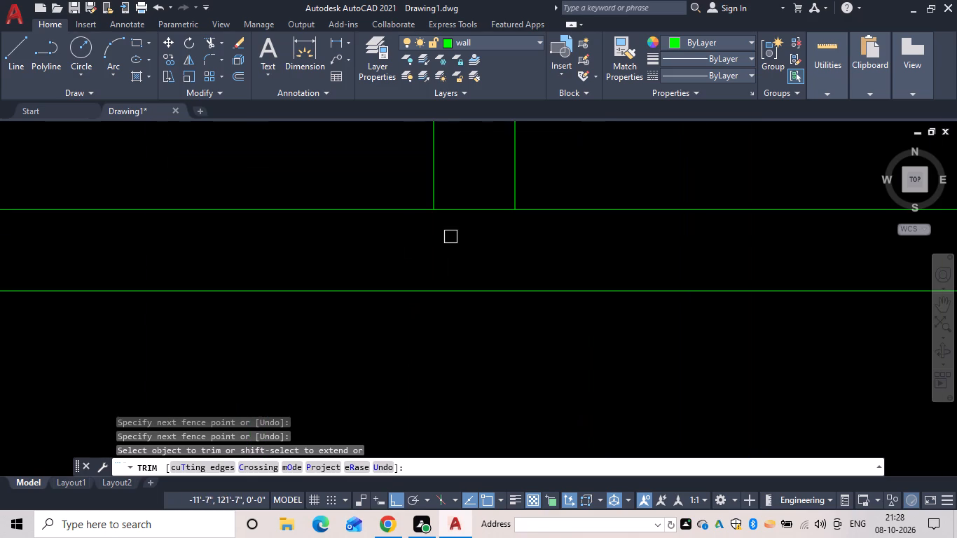
{"action": "left_click", "coordinate": [467, 210]}
Trim the west inner wall line between the faces of the second and first cross walls at their west ends.
{"action": "scroll", "coordinate": [460, 230], "scroll_direction": "down", "scroll_amount": 4}
{"action": "scroll", "coordinate": [302, 292], "scroll_direction": "down", "scroll_amount": 2}
{"action": "middle_click_drag", "start_coordinate": [324, 303], "coordinate": [393, 357]}
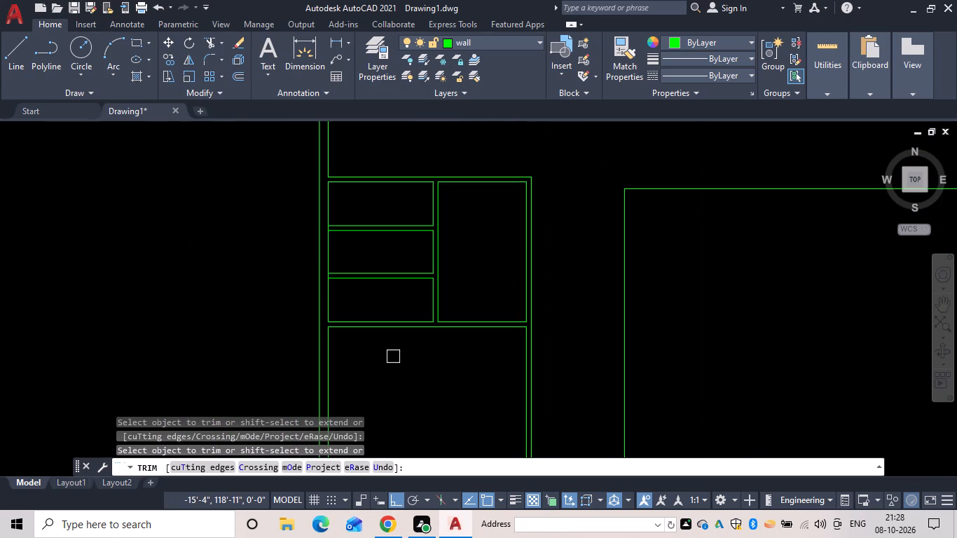
{"action": "scroll", "coordinate": [343, 287], "scroll_direction": "up", "scroll_amount": 4}
{"action": "left_click", "coordinate": [232, 212]}
{"action": "scroll", "coordinate": [243, 212], "scroll_direction": "down", "scroll_amount": 3}
{"action": "middle_click_drag", "start_coordinate": [271, 245], "coordinate": [279, 254]}
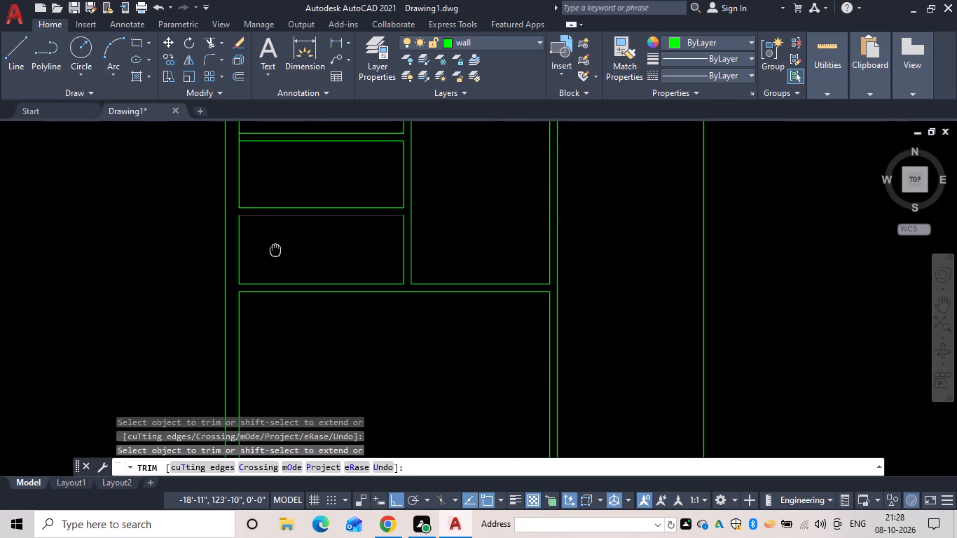
{"action": "middle_click_drag", "start_coordinate": [279, 254], "coordinate": [362, 441]}
{"action": "scroll", "coordinate": [362, 441], "scroll_direction": "up", "scroll_amount": 1}
{"action": "scroll", "coordinate": [328, 329], "scroll_direction": "up", "scroll_amount": 4}
{"action": "left_click", "coordinate": [328, 359]}
Make the door layer current.
{"action": "scroll", "coordinate": [336, 354], "scroll_direction": "down", "scroll_amount": 4}
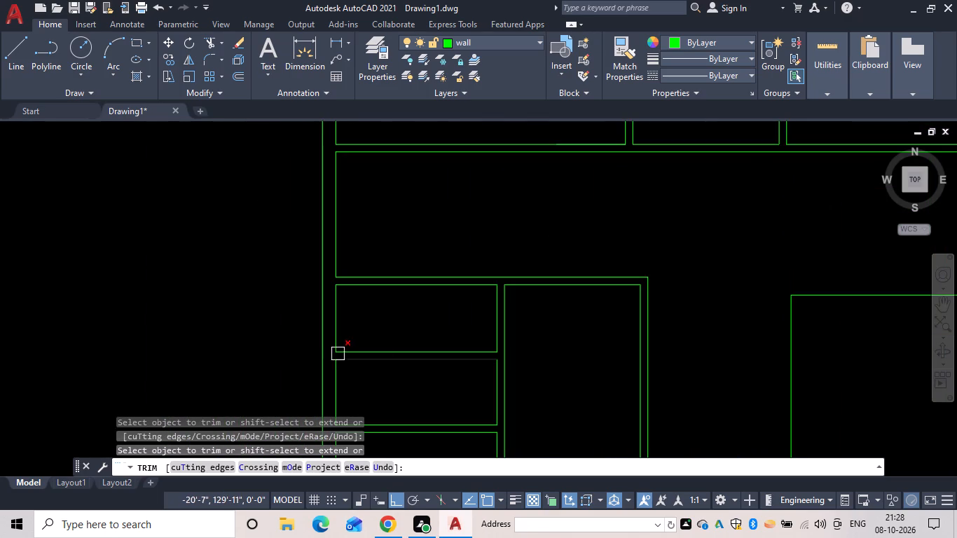
{"action": "scroll", "coordinate": [560, 406], "scroll_direction": "down", "scroll_amount": 1}
{"action": "middle_click_drag", "start_coordinate": [555, 387], "coordinate": [533, 254]}
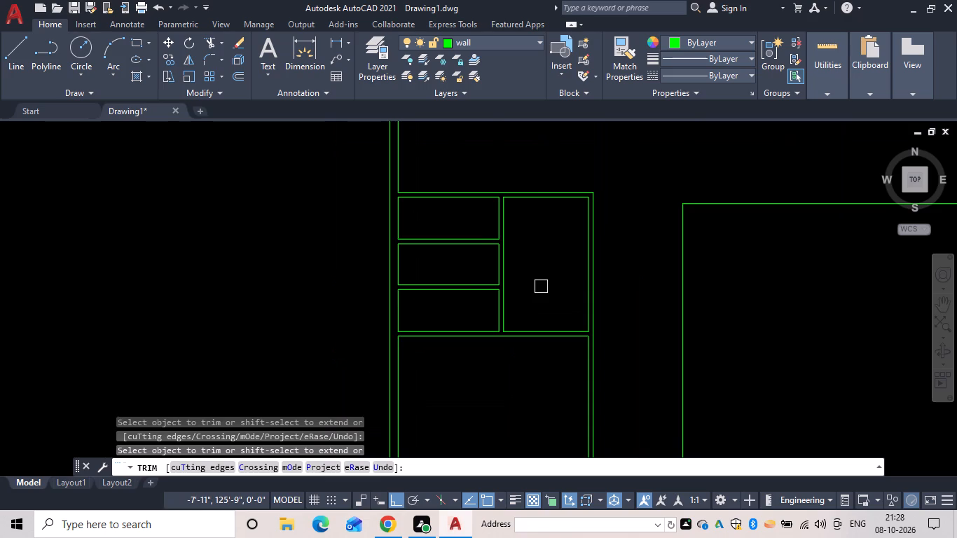
{"action": "scroll", "coordinate": [566, 319], "scroll_direction": "down", "scroll_amount": 2}
{"action": "middle_click_drag", "start_coordinate": [546, 318], "coordinate": [493, 206]}
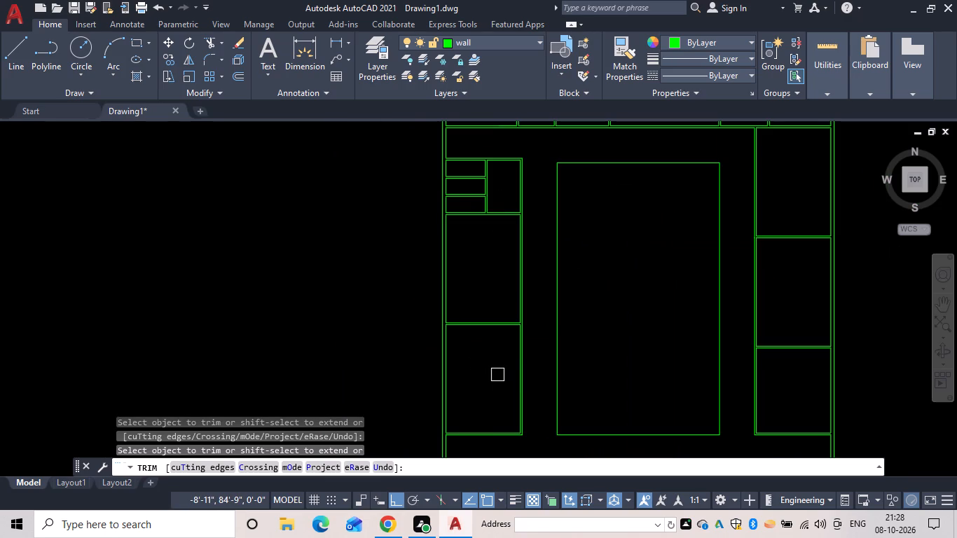
{"action": "left_click", "coordinate": [501, 43]}
{"action": "left_click", "coordinate": [518, 131]}
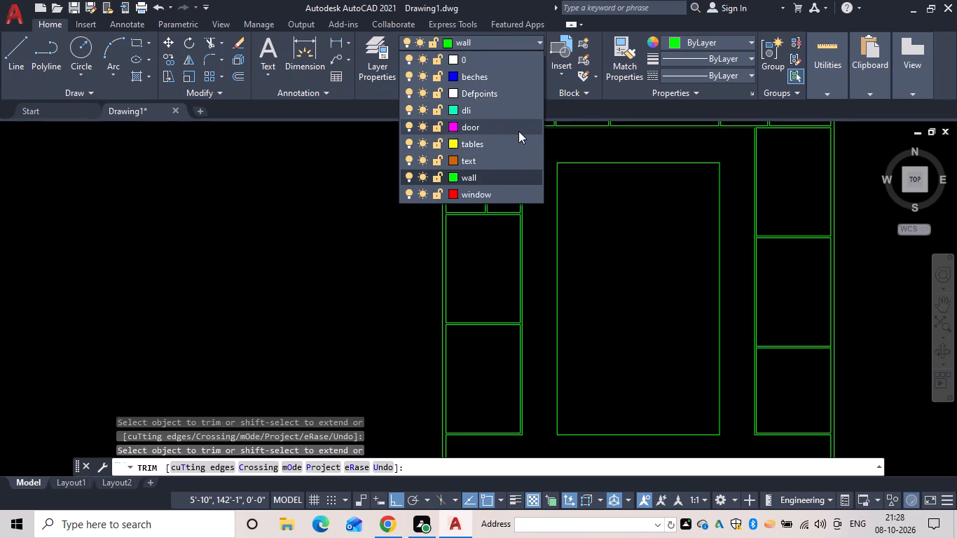
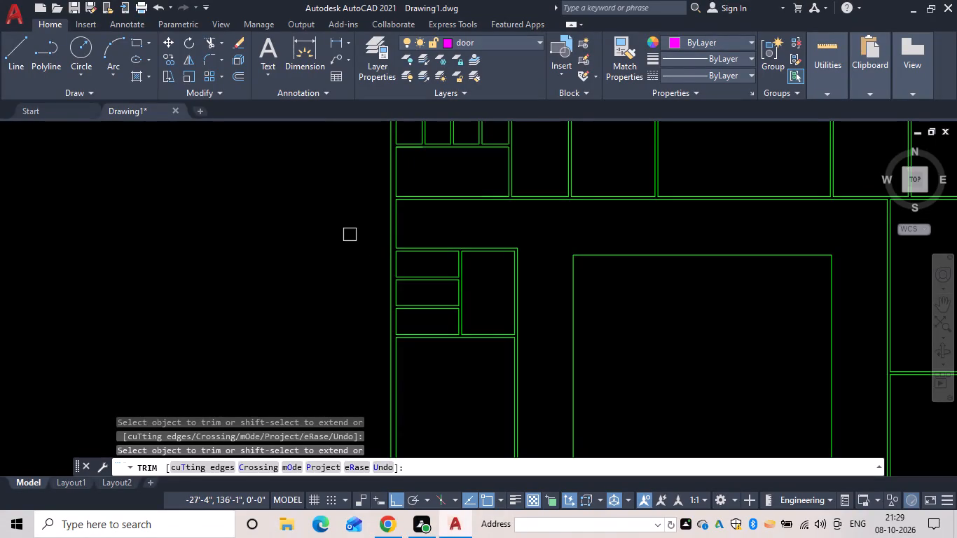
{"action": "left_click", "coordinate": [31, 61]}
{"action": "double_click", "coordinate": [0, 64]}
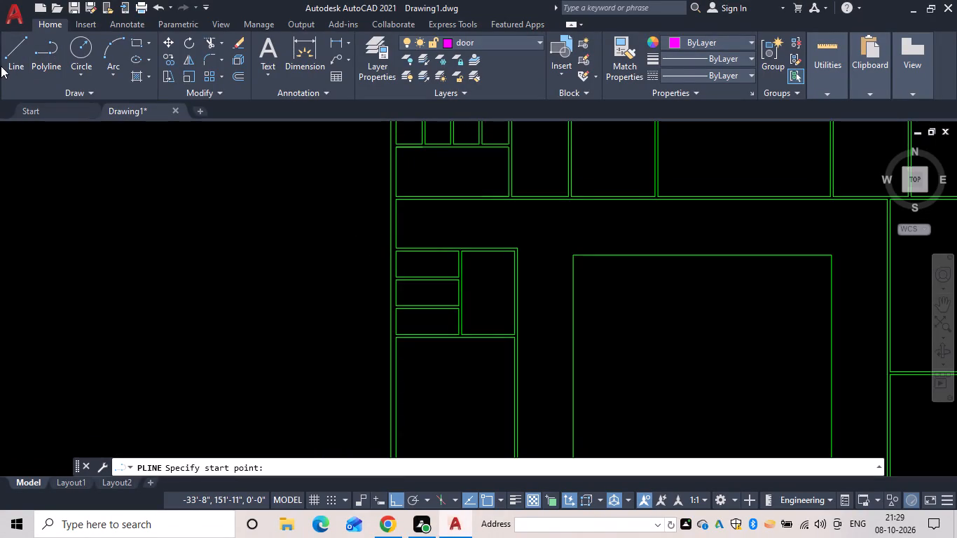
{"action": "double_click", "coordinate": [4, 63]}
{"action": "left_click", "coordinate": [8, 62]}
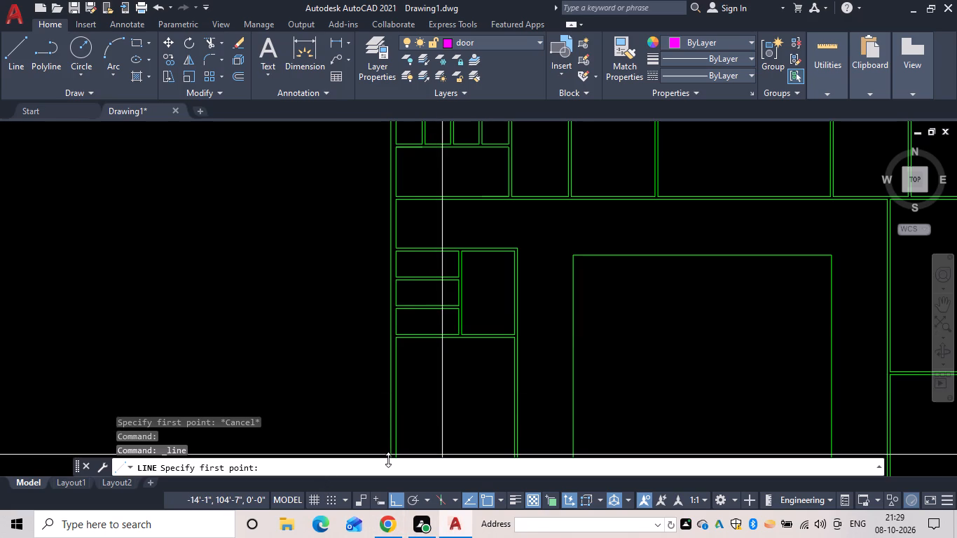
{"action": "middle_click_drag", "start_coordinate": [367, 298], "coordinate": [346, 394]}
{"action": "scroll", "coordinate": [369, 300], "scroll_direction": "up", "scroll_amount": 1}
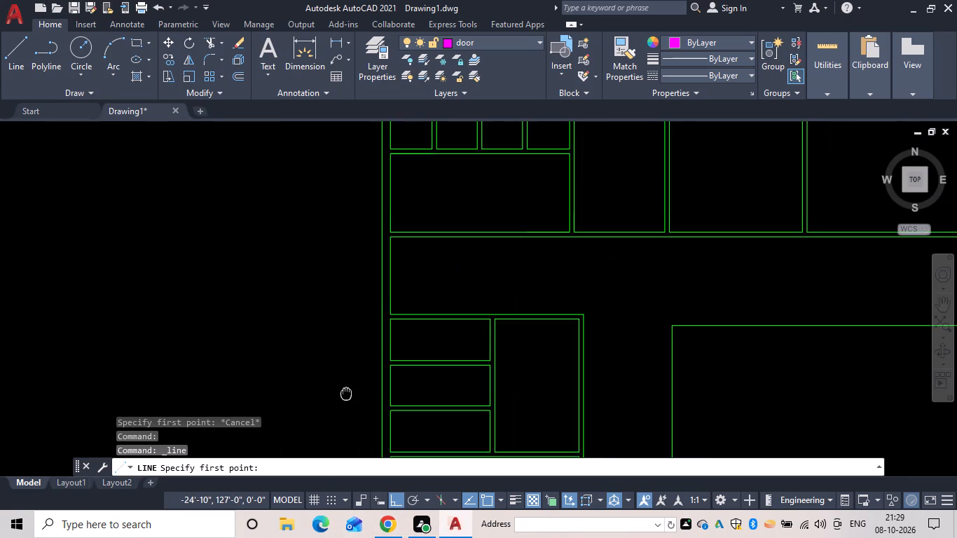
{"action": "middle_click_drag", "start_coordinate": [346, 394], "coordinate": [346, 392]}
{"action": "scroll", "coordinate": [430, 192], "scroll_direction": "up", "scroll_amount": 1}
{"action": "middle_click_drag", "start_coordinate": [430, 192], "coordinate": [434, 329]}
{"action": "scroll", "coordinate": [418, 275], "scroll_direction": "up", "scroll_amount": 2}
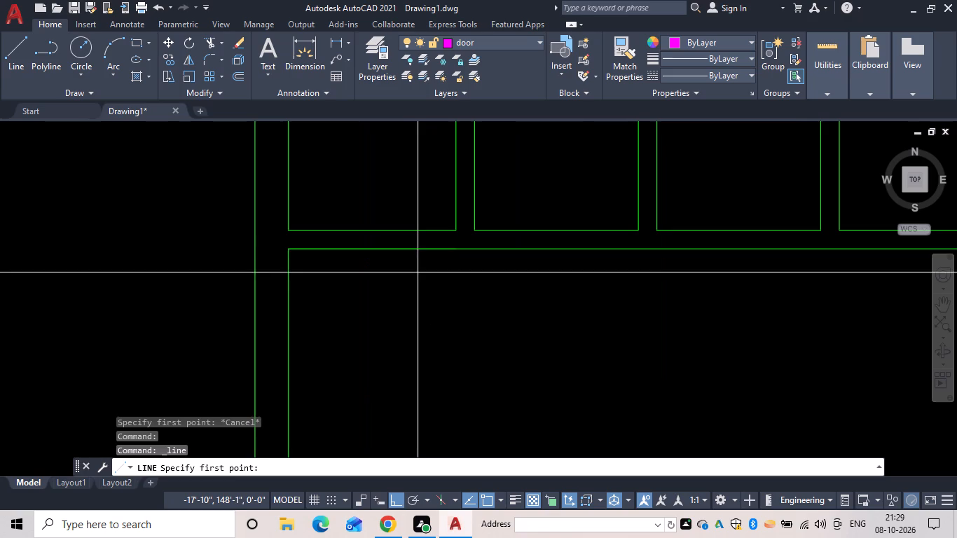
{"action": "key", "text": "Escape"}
Erase the long north inner wall line of the wide room below the four compartments.
{"action": "left_click", "coordinate": [414, 251]}
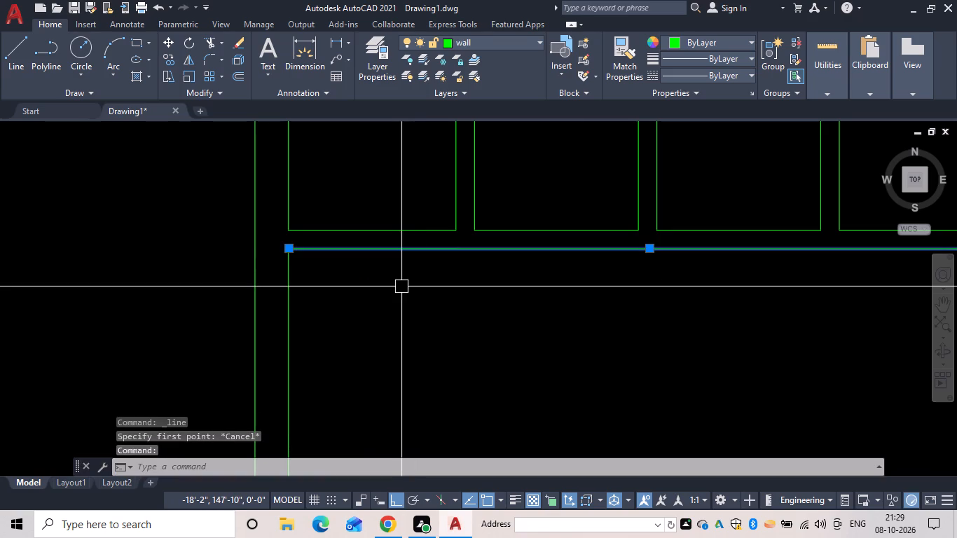
{"action": "type", "text": "e"}
{"action": "key", "text": "space"}
Fillet the remaining short north wall line with the wide room's east wall line to close the corner.
{"action": "scroll", "coordinate": [427, 264], "scroll_direction": "down", "scroll_amount": 1}
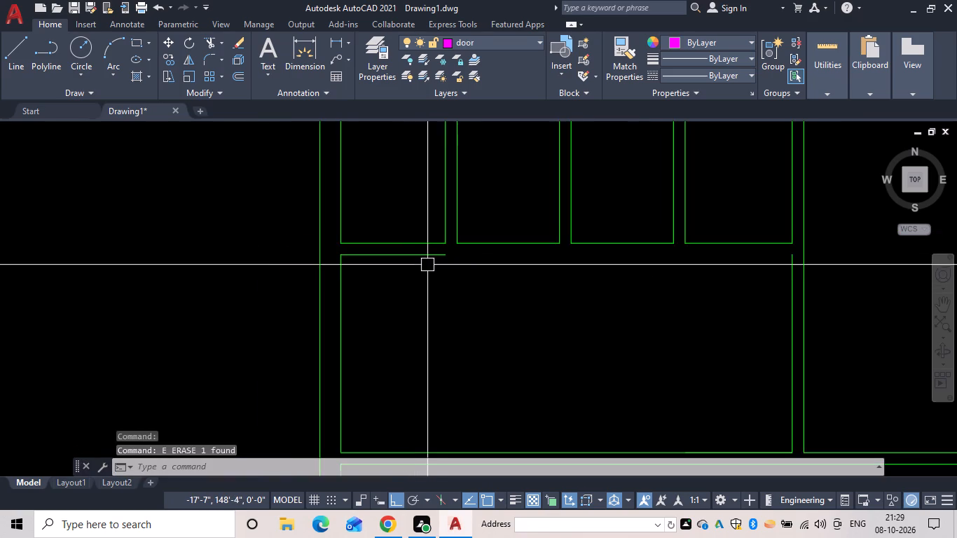
{"action": "scroll", "coordinate": [427, 279], "scroll_direction": "down", "scroll_amount": 1}
{"action": "middle_click_drag", "start_coordinate": [425, 280], "coordinate": [333, 273]}
{"action": "key", "text": "Escape"}
{"action": "type", "text": "f"}
{"action": "key", "text": "space"}
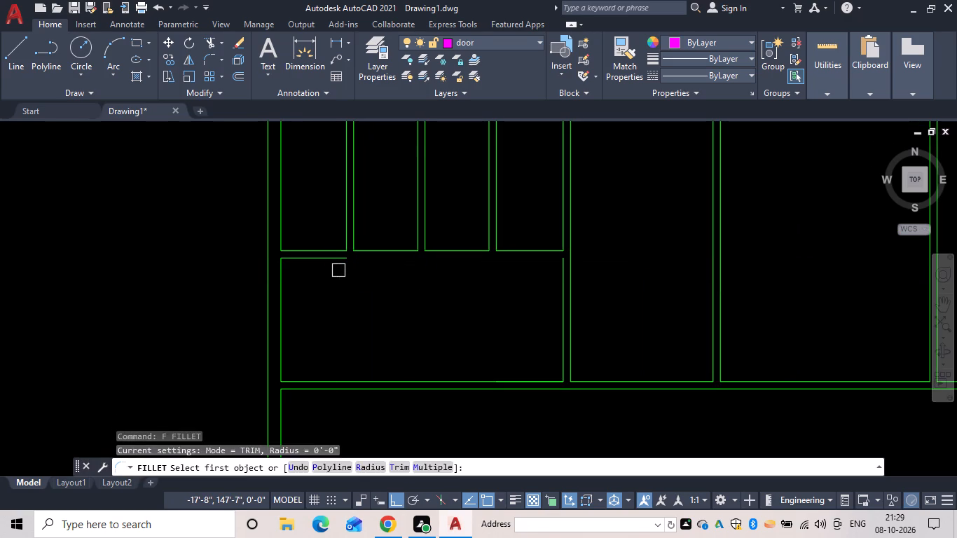
{"action": "left_click", "coordinate": [344, 262]}
{"action": "left_click", "coordinate": [557, 268]}
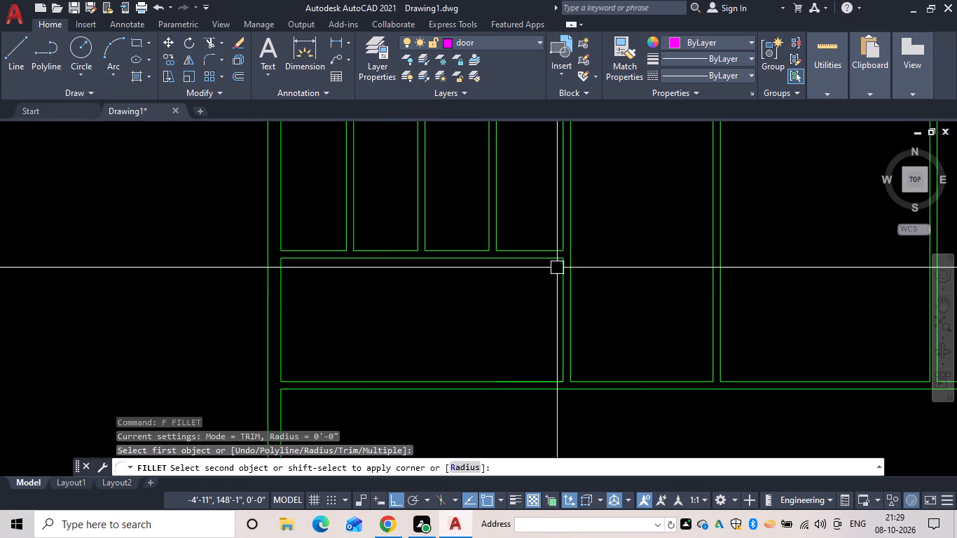
{"action": "key", "text": "Escape"}
Draw door jamb lines across the south wall of the first and second compartments from the west, near their east ends.
{"action": "type", "text": "l"}
{"action": "key", "text": "space"}
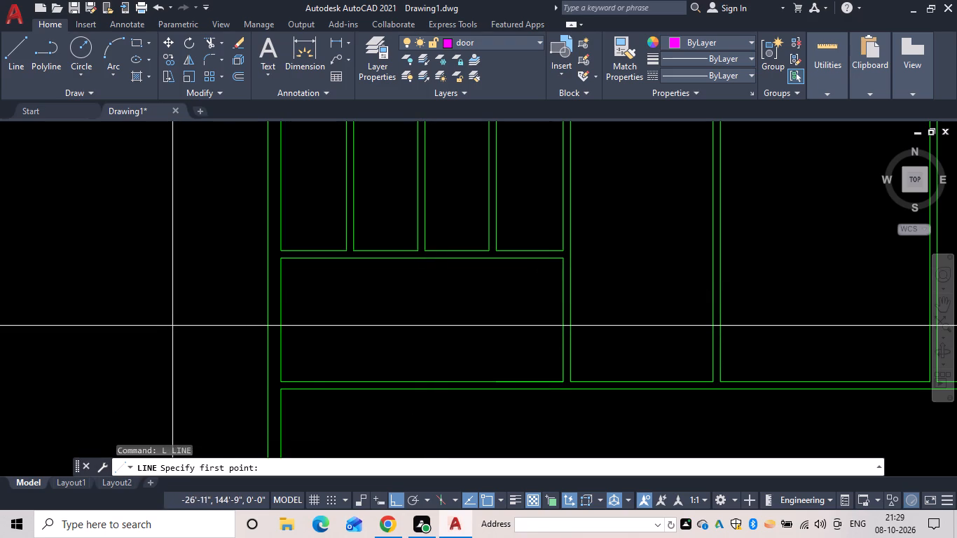
{"action": "scroll", "coordinate": [338, 237], "scroll_direction": "up", "scroll_amount": 1}
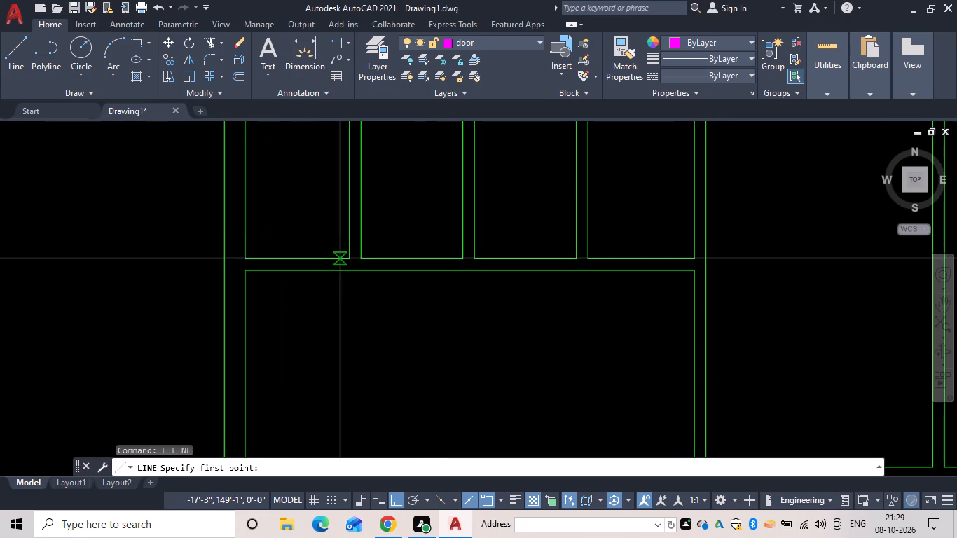
{"action": "scroll", "coordinate": [340, 261], "scroll_direction": "up", "scroll_amount": 4}
{"action": "left_click", "coordinate": [347, 245]}
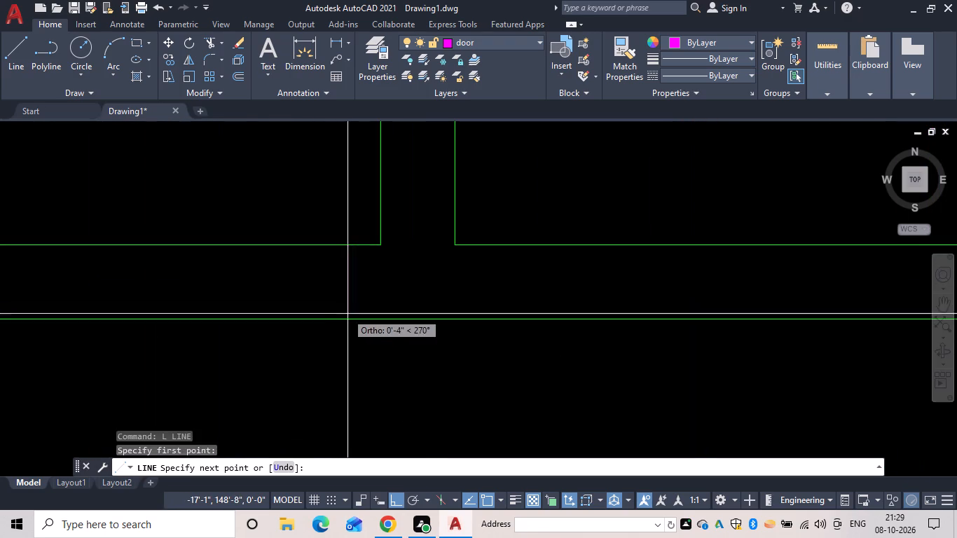
{"action": "left_click", "coordinate": [346, 319]}
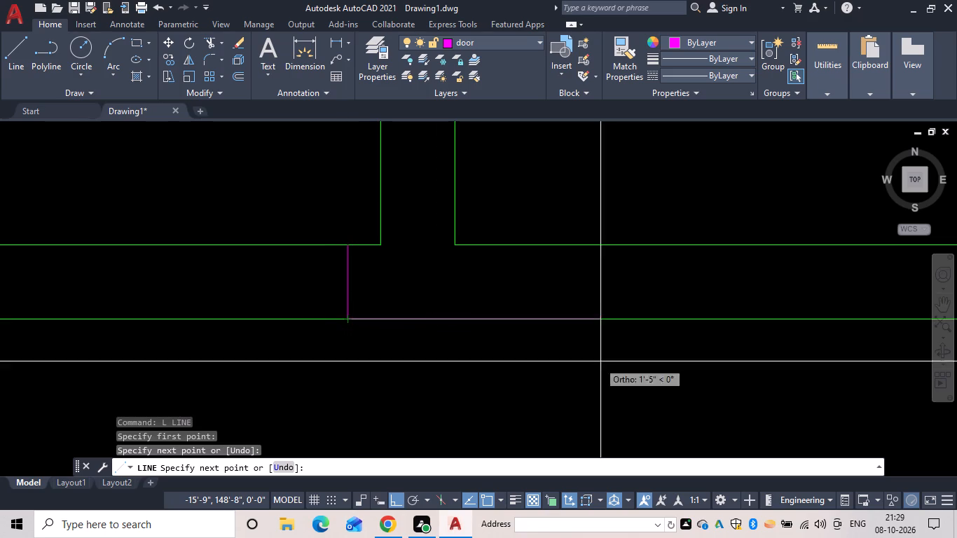
{"action": "scroll", "coordinate": [532, 335], "scroll_direction": "down", "scroll_amount": 1}
{"action": "middle_click_drag", "start_coordinate": [514, 335], "coordinate": [239, 319]}
{"action": "key", "text": "space"}
{"action": "key", "text": "space"}
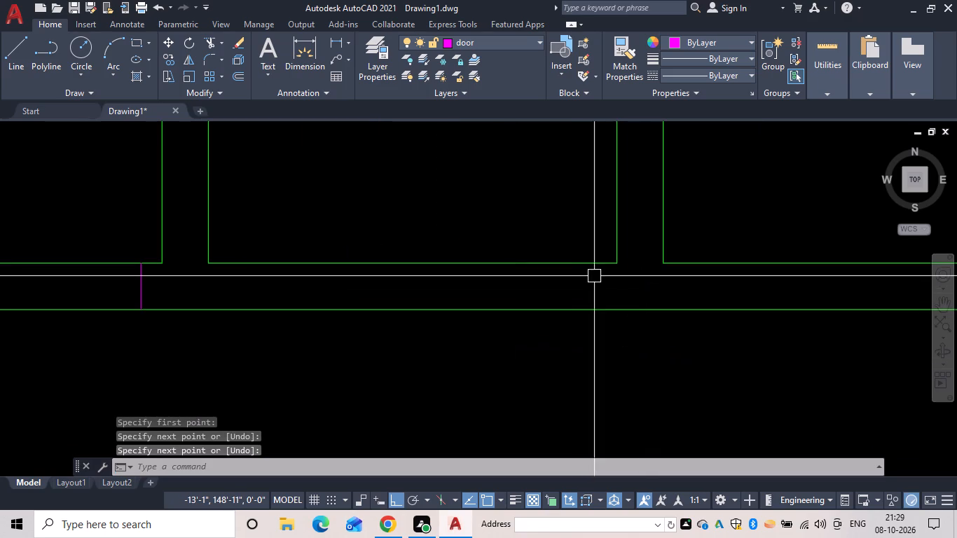
{"action": "left_click_drag", "start_coordinate": [597, 264], "coordinate": [596, 277]}
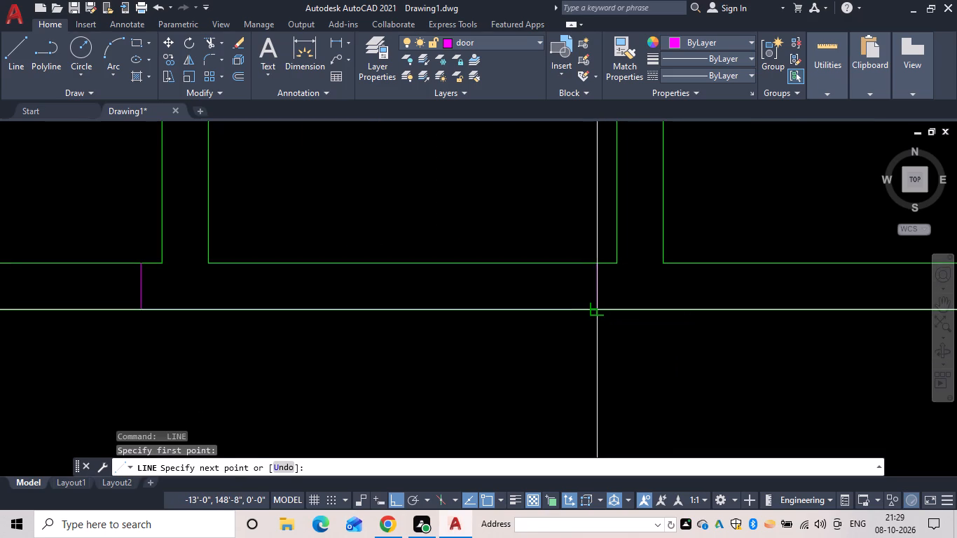
{"action": "left_click", "coordinate": [598, 310]}
{"action": "key", "text": "space"}
Draw a door jamb line across the third compartment's south wall near its east end.
{"action": "scroll", "coordinate": [615, 318], "scroll_direction": "down", "scroll_amount": 2}
{"action": "middle_click_drag", "start_coordinate": [615, 322], "coordinate": [254, 313]}
{"action": "scroll", "coordinate": [406, 294], "scroll_direction": "up", "scroll_amount": 2}
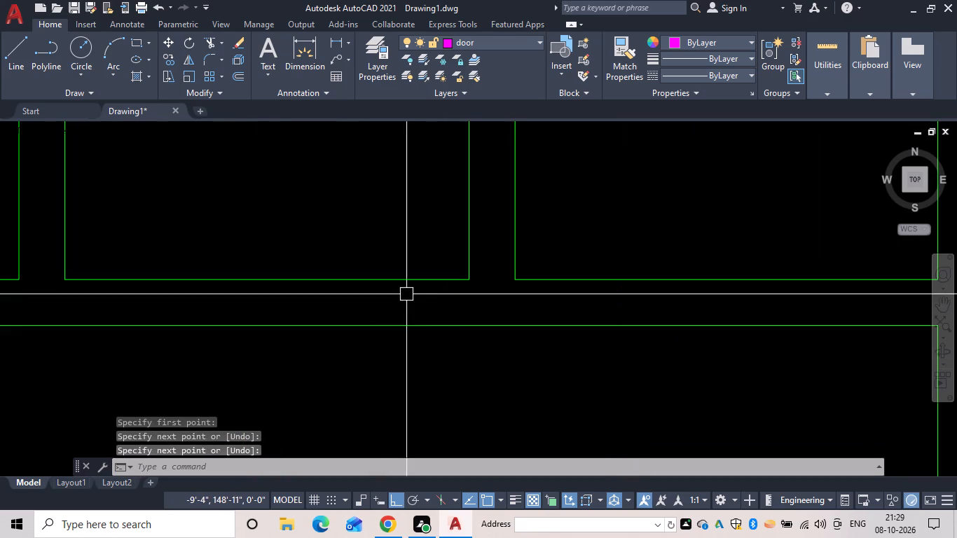
{"action": "key", "text": "space"}
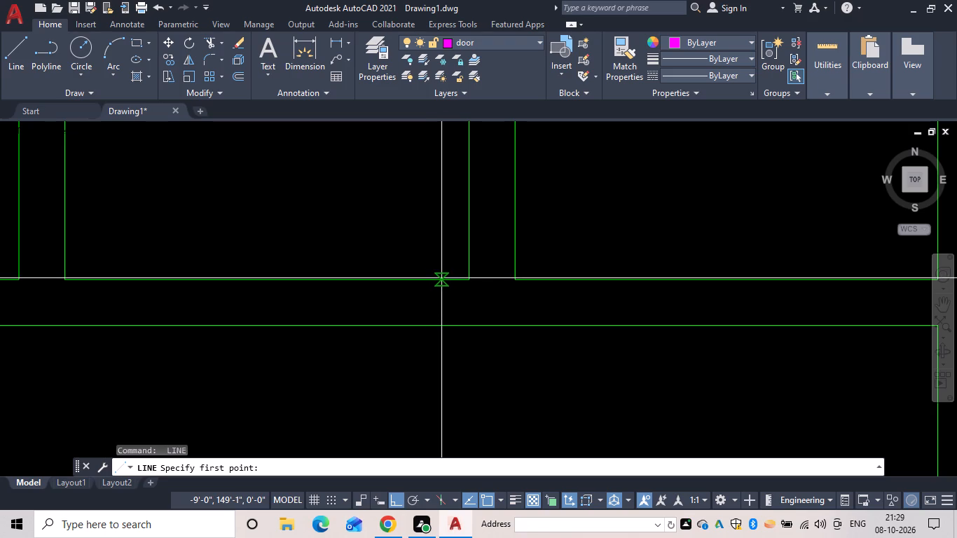
{"action": "left_click_drag", "start_coordinate": [441, 280], "coordinate": [443, 291]}
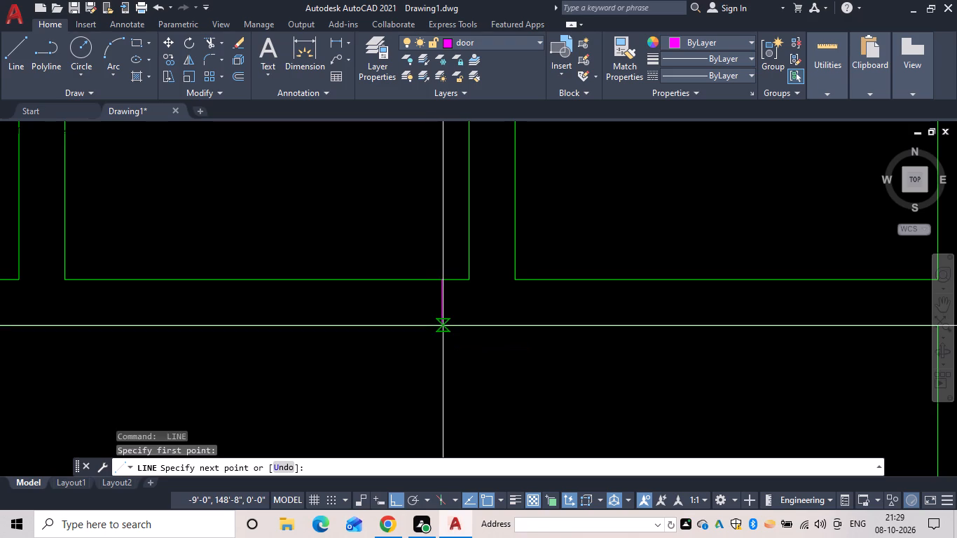
{"action": "left_click", "coordinate": [439, 326]}
{"action": "key", "text": "space"}
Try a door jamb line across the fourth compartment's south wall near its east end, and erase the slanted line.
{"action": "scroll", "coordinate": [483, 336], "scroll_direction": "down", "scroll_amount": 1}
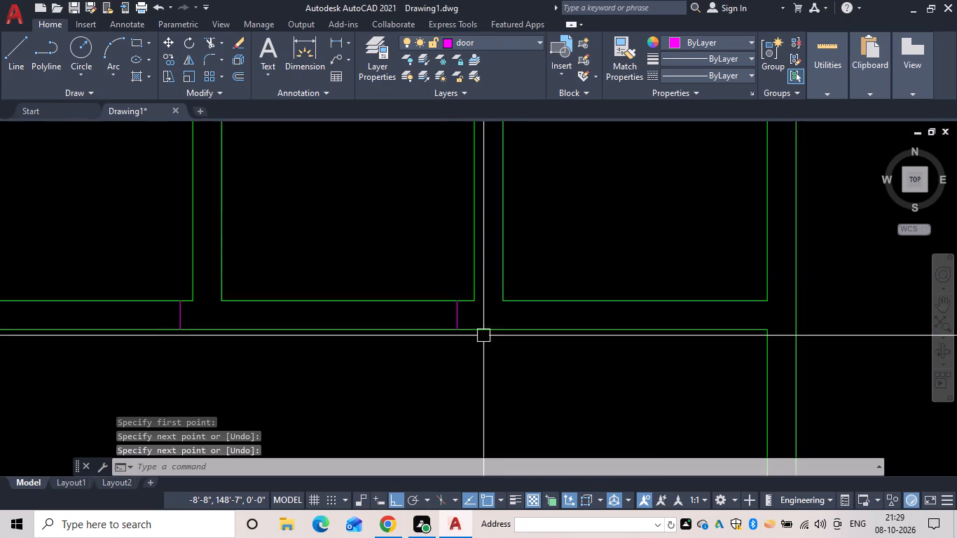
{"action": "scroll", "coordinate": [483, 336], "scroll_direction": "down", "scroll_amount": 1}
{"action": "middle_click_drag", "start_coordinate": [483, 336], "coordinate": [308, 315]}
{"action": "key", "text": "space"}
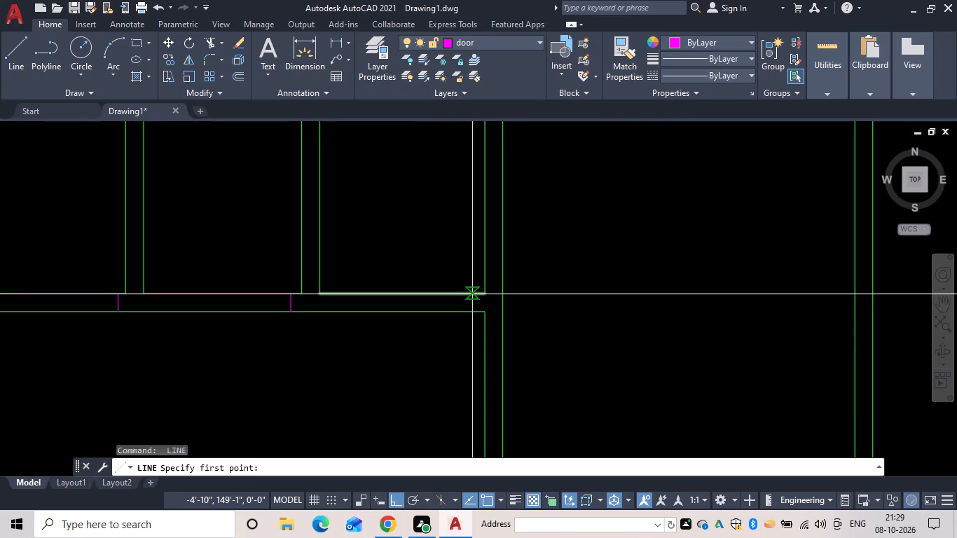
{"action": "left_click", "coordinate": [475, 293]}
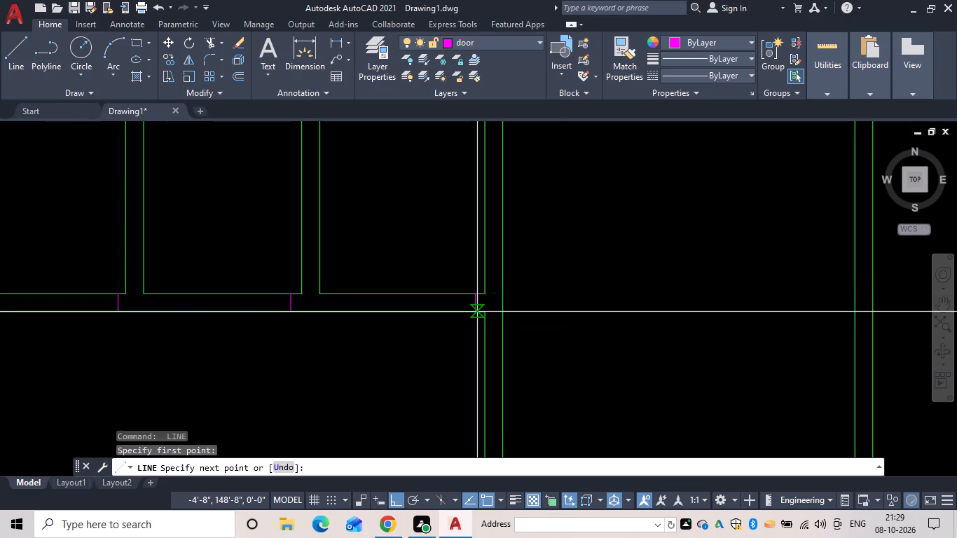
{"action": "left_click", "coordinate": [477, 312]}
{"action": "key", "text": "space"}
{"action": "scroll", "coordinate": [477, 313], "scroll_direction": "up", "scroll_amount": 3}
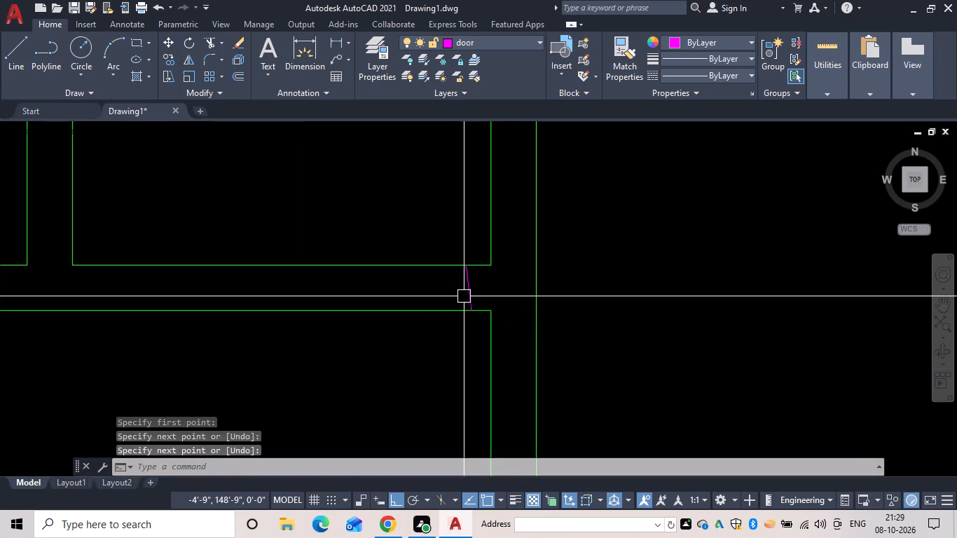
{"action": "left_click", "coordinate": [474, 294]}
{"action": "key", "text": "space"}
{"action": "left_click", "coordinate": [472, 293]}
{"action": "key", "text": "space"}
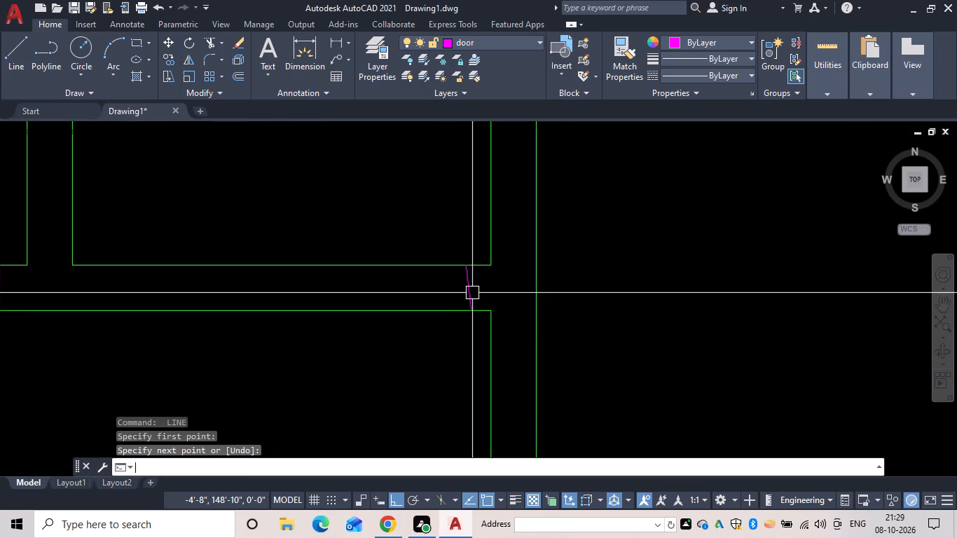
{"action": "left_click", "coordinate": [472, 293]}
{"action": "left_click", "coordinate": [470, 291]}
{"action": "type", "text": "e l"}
Draw a straight vertical door jamb line across the fourth compartment's south wall near its east end.
{"action": "key", "text": "space"}
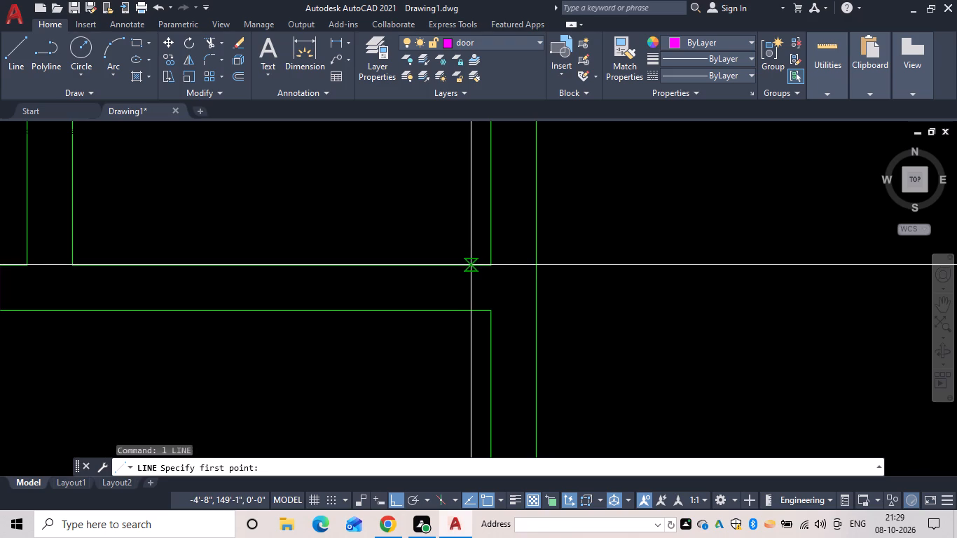
{"action": "left_click_drag", "start_coordinate": [471, 265], "coordinate": [471, 277]}
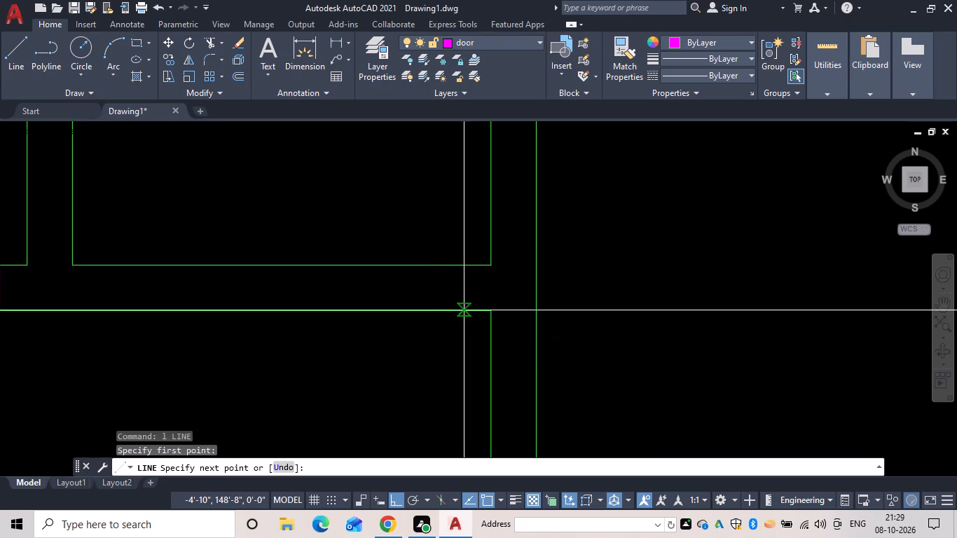
{"action": "left_click", "coordinate": [471, 309]}
{"action": "key", "text": "Escape"}
Offset the first and second compartments' door jamb lines 2'6" to the west.
{"action": "scroll", "coordinate": [477, 317], "scroll_direction": "down", "scroll_amount": 3}
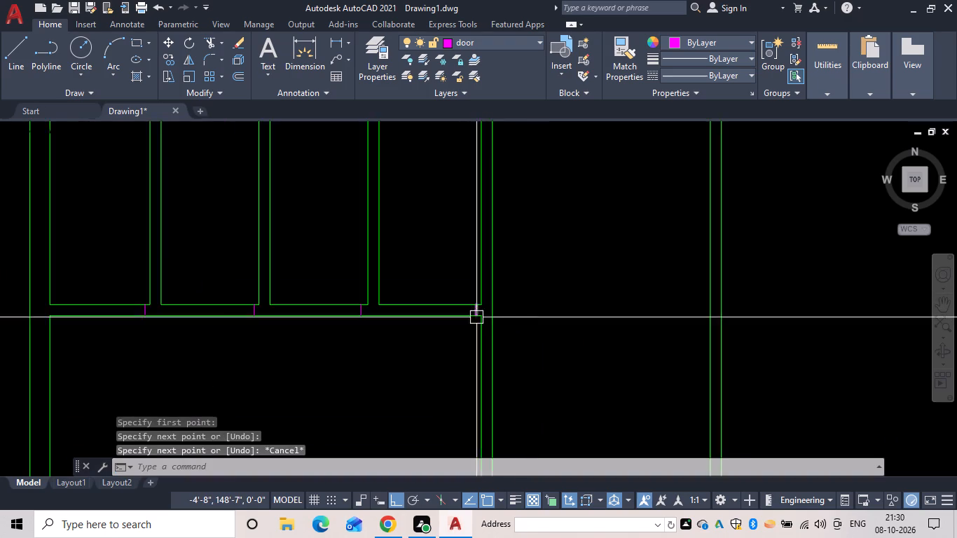
{"action": "middle_click_drag", "start_coordinate": [476, 317], "coordinate": [669, 292]}
{"action": "key", "text": "Escape"}
{"action": "type", "text": "of 2'6\""}
{"action": "key", "text": "space"}
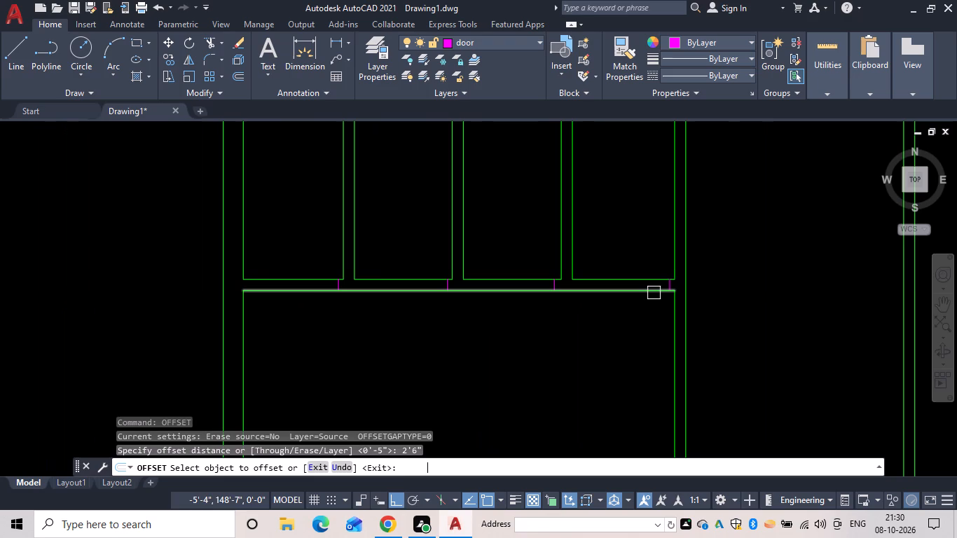
{"action": "scroll", "coordinate": [281, 296], "scroll_direction": "up", "scroll_amount": 2}
{"action": "left_click", "coordinate": [406, 268]}
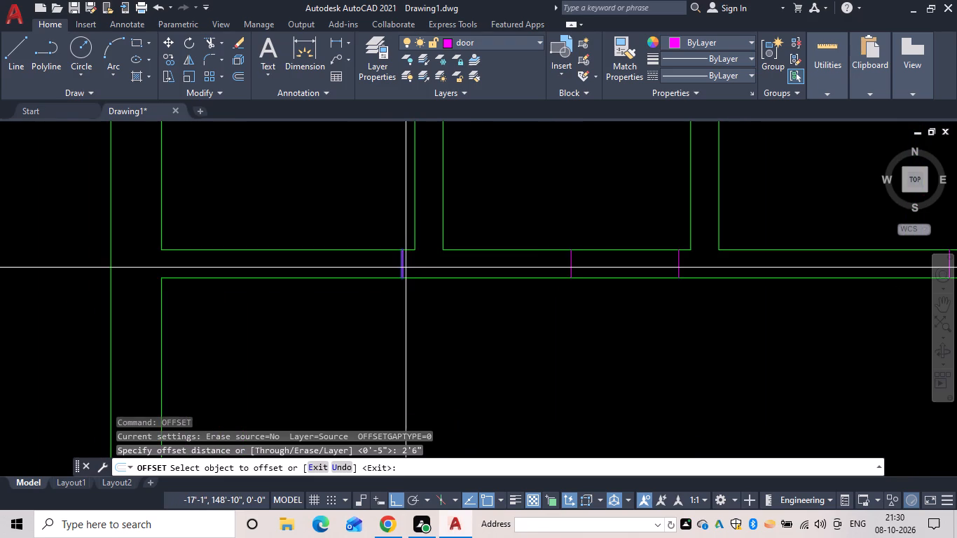
{"action": "left_click_drag", "start_coordinate": [319, 282], "coordinate": [338, 284]}
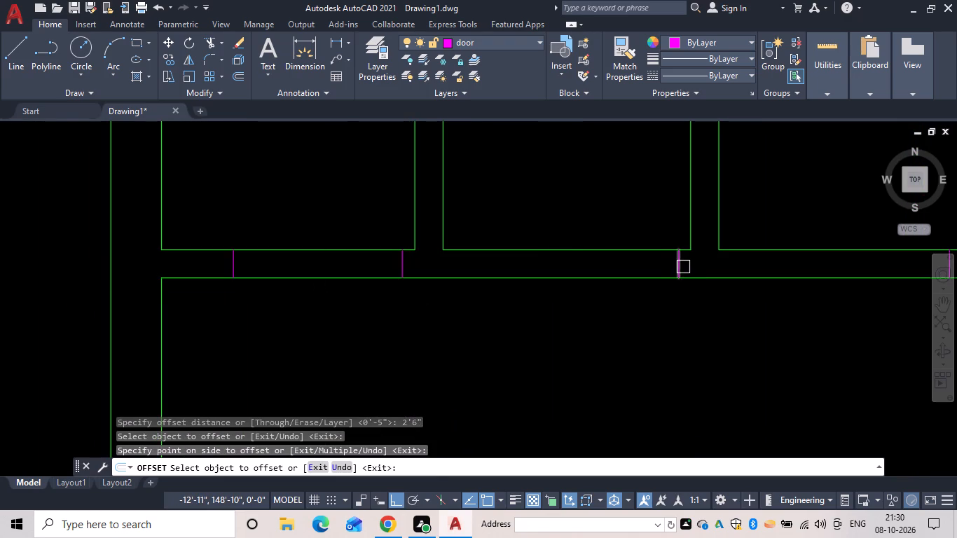
{"action": "left_click", "coordinate": [677, 263]}
{"action": "left_click", "coordinate": [598, 273]}
Offset the third and fourth compartments' door jamb lines 2'6" to the west.
{"action": "scroll", "coordinate": [608, 277], "scroll_direction": "down", "scroll_amount": 2}
{"action": "middle_click_drag", "start_coordinate": [608, 277], "coordinate": [297, 273]}
{"action": "scroll", "coordinate": [411, 266], "scroll_direction": "up", "scroll_amount": 2}
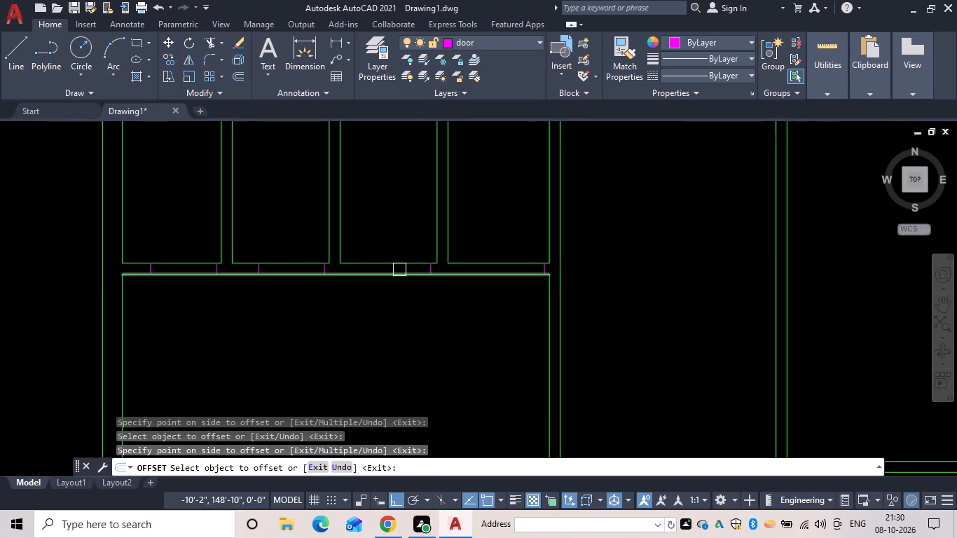
{"action": "scroll", "coordinate": [401, 270], "scroll_direction": "up", "scroll_amount": 1}
{"action": "left_click_drag", "start_coordinate": [462, 267], "coordinate": [449, 270]}
{"action": "left_click_drag", "start_coordinate": [313, 277], "coordinate": [340, 279]}
{"action": "scroll", "coordinate": [420, 284], "scroll_direction": "down", "scroll_amount": 3}
{"action": "middle_click_drag", "start_coordinate": [420, 284], "coordinate": [419, 282]}
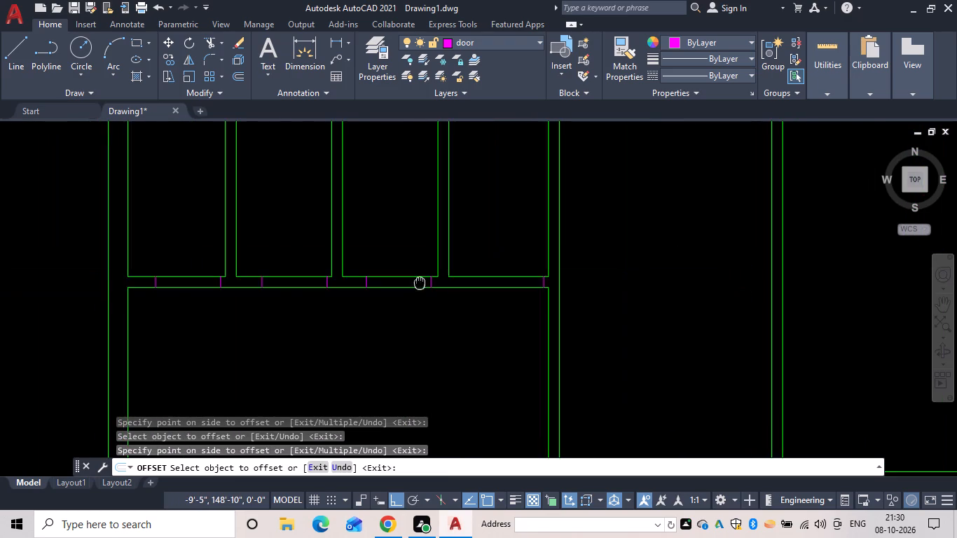
{"action": "middle_click_drag", "start_coordinate": [419, 282], "coordinate": [183, 280]}
{"action": "scroll", "coordinate": [259, 275], "scroll_direction": "up", "scroll_amount": 4}
{"action": "left_click_drag", "start_coordinate": [534, 280], "coordinate": [521, 285]}
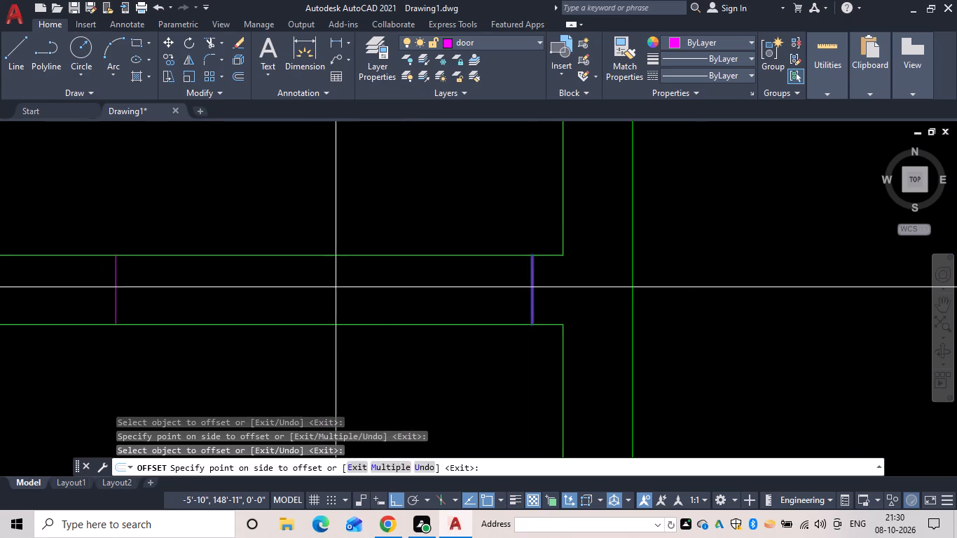
{"action": "left_click", "coordinate": [322, 287]}
{"action": "scroll", "coordinate": [324, 289], "scroll_direction": "down", "scroll_amount": 3}
{"action": "middle_click_drag", "start_coordinate": [324, 289], "coordinate": [402, 287]}
{"action": "key", "text": "Escape"}
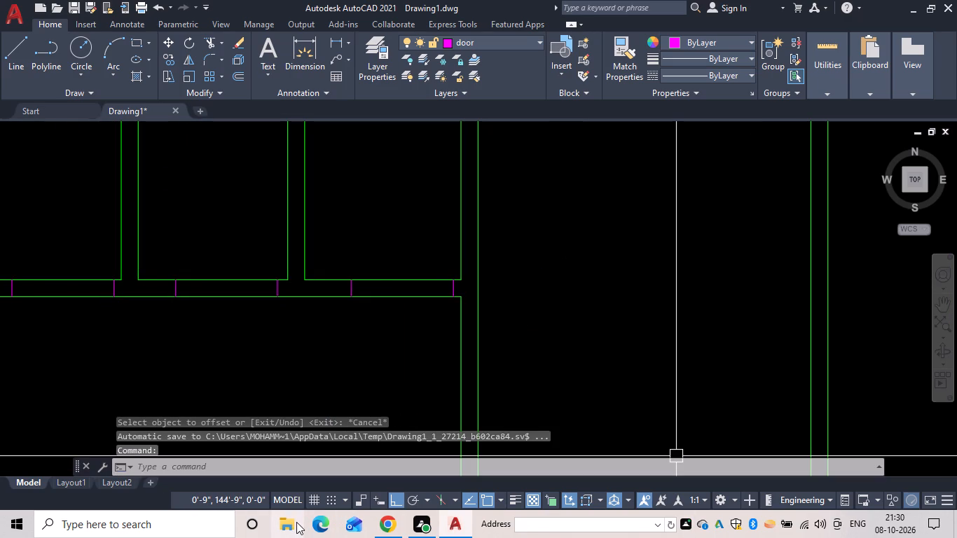
Trim both wall lines between each pair of jamb lines to open the four compartments' doorways.
{"action": "key", "text": "t"}
{"action": "type", "text": "r"}
{"action": "key", "text": "space"}
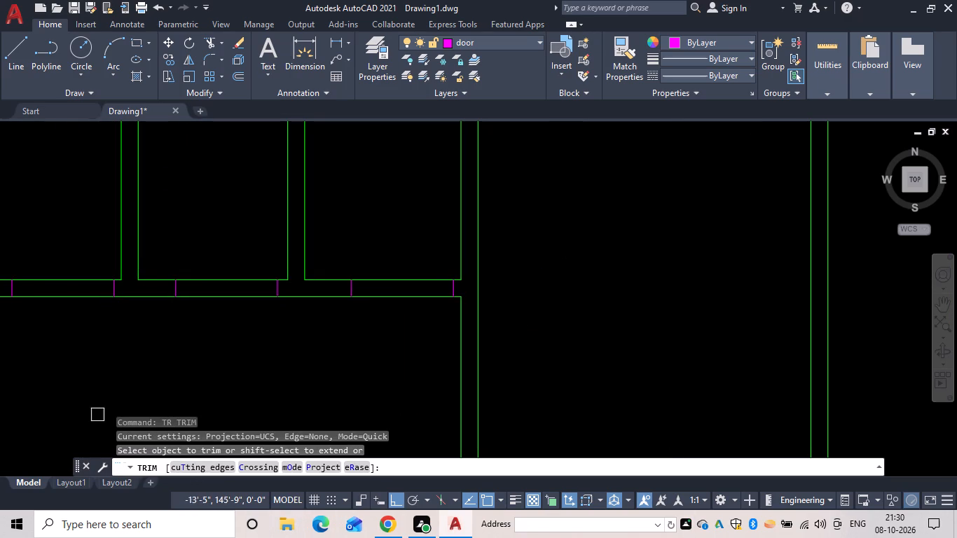
{"action": "left_click_drag", "start_coordinate": [392, 342], "coordinate": [405, 256]}
{"action": "left_click_drag", "start_coordinate": [271, 354], "coordinate": [254, 253]}
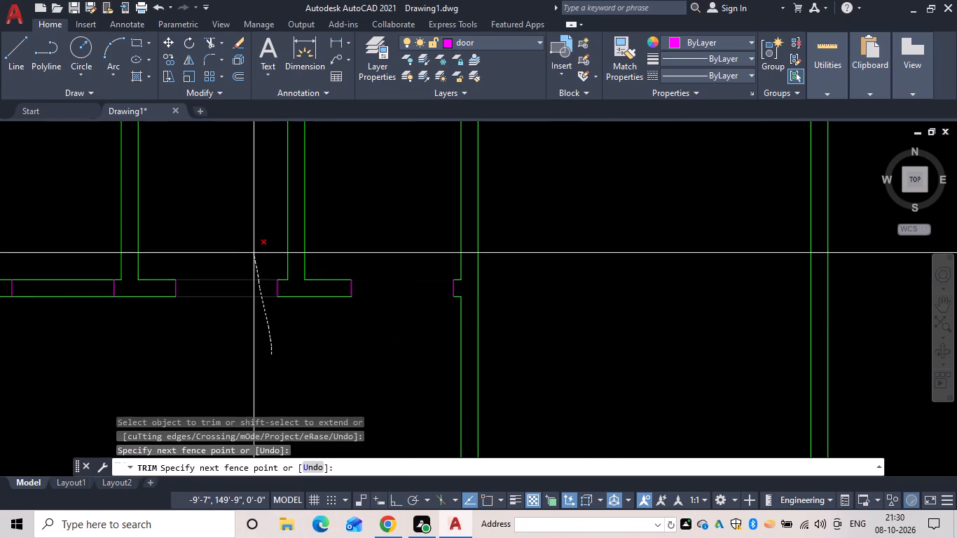
{"action": "scroll", "coordinate": [233, 270], "scroll_direction": "down", "scroll_amount": 2}
{"action": "middle_click_drag", "start_coordinate": [222, 282], "coordinate": [579, 228]}
{"action": "left_click_drag", "start_coordinate": [516, 256], "coordinate": [539, 187]}
{"action": "left_click_drag", "start_coordinate": [464, 276], "coordinate": [463, 189]}
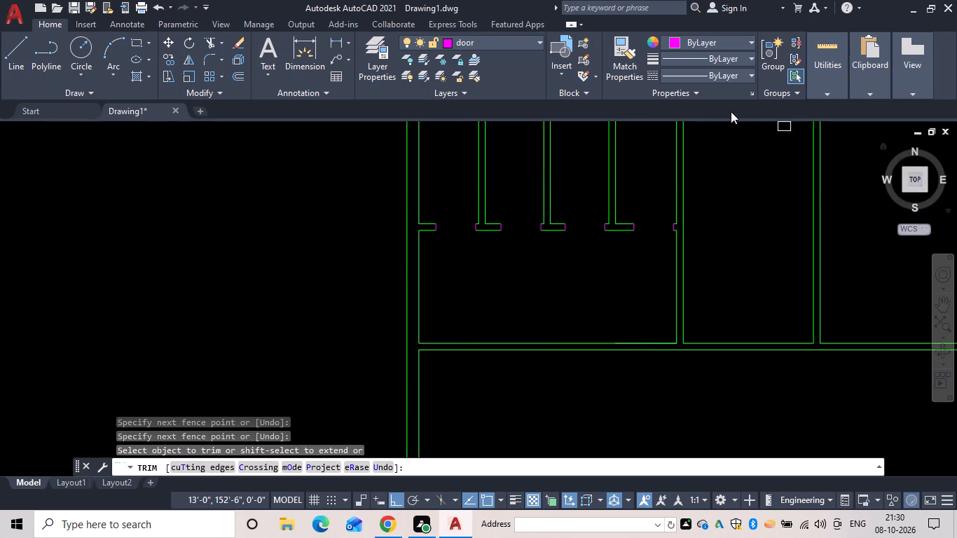
Draw a vertical door jamb line across the south wall of the room below the four compartments, west of its southeast corner.
{"action": "scroll", "coordinate": [604, 233], "scroll_direction": "down", "scroll_amount": 2}
{"action": "middle_click_drag", "start_coordinate": [598, 231], "coordinate": [478, 243]}
{"action": "key", "text": "Escape"}
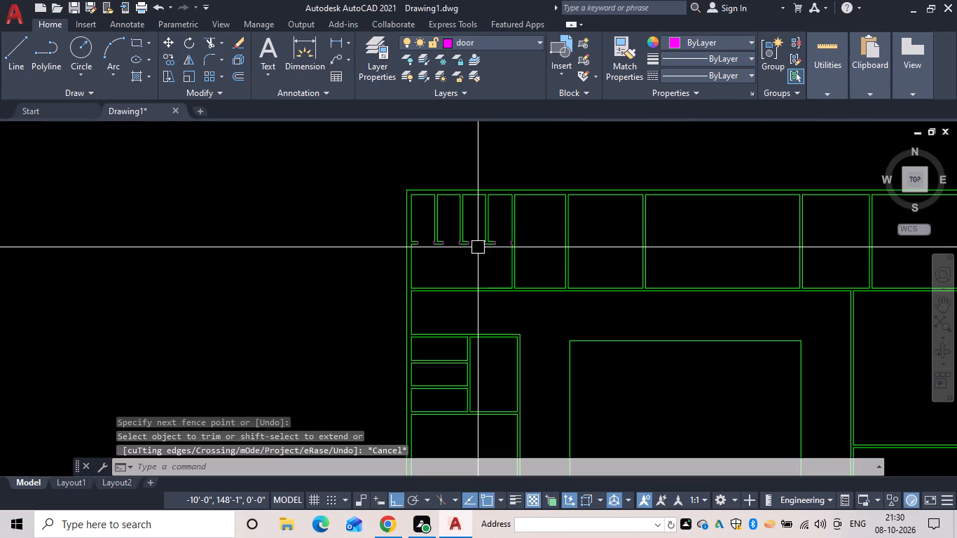
{"action": "key", "text": "Escape"}
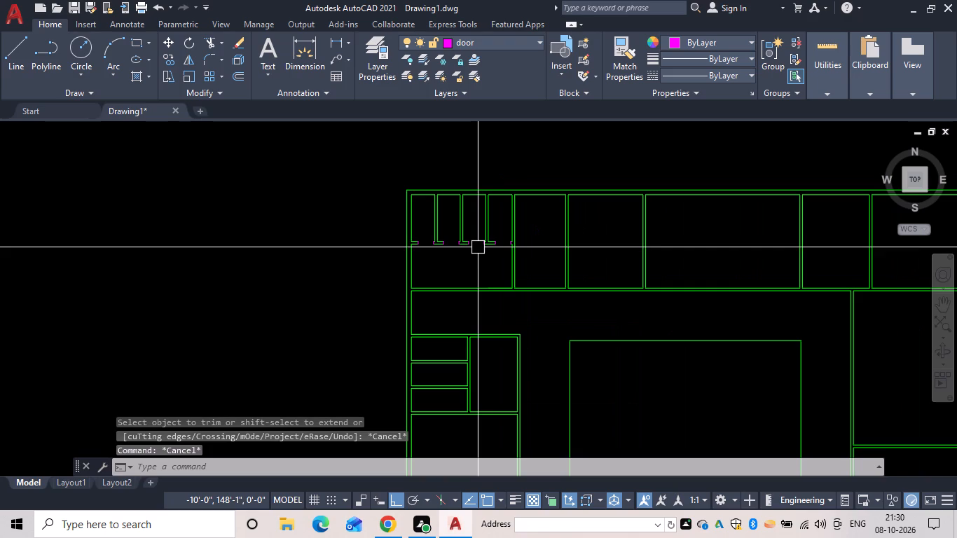
{"action": "type", "text": "l"}
{"action": "key", "text": "space"}
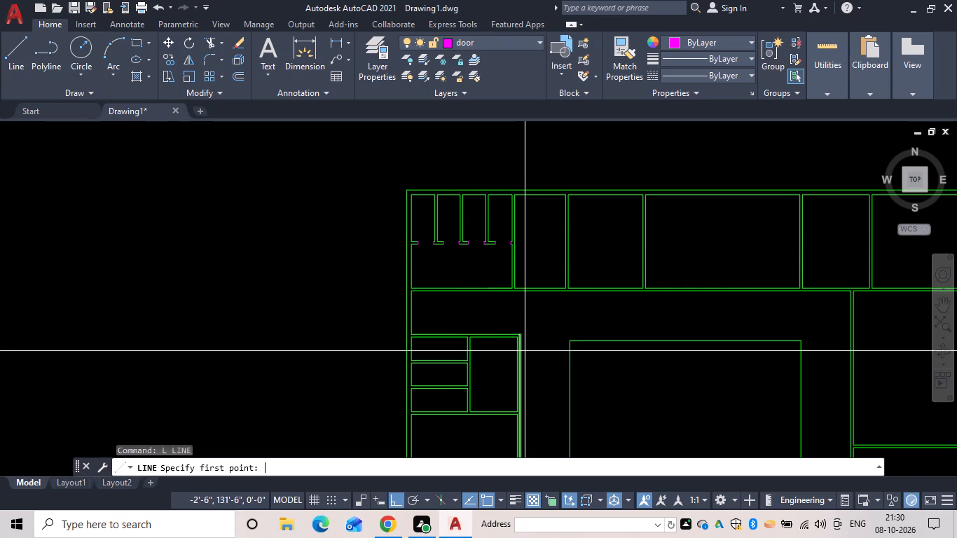
{"action": "scroll", "coordinate": [499, 271], "scroll_direction": "up", "scroll_amount": 2}
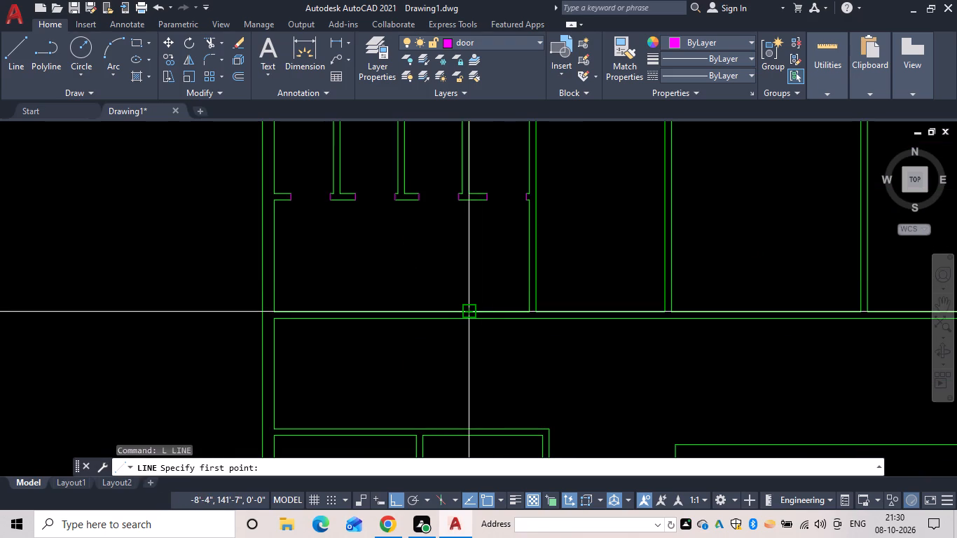
{"action": "left_click", "coordinate": [469, 312]}
{"action": "scroll", "coordinate": [469, 323], "scroll_direction": "up", "scroll_amount": 3}
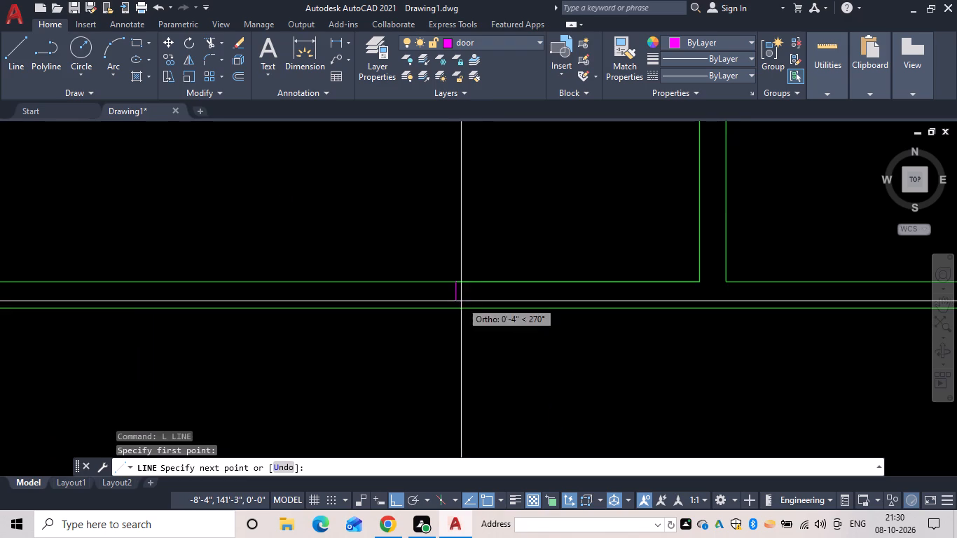
{"action": "left_click", "coordinate": [458, 308]}
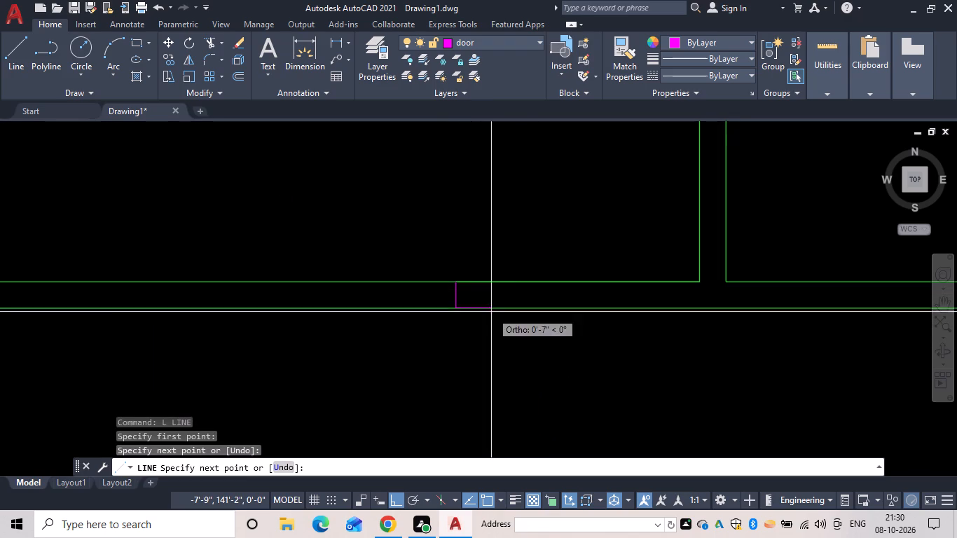
{"action": "key", "text": "Escape"}
Erase the short duplicate wall line overlapping the south wall's inner face, east of the new jamb line.
{"action": "left_click", "coordinate": [524, 283]}
{"action": "type", "text": "e"}
{"action": "key", "text": "space"}
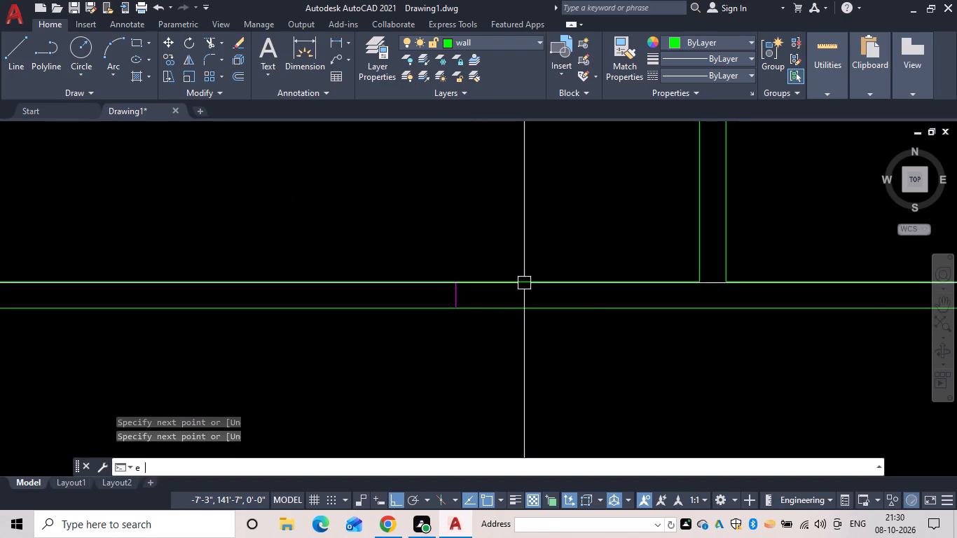
Offset the jamb line in the room's south wall 3' to the west.
{"action": "type", "text": "of 3'"}
{"action": "key", "text": "space"}
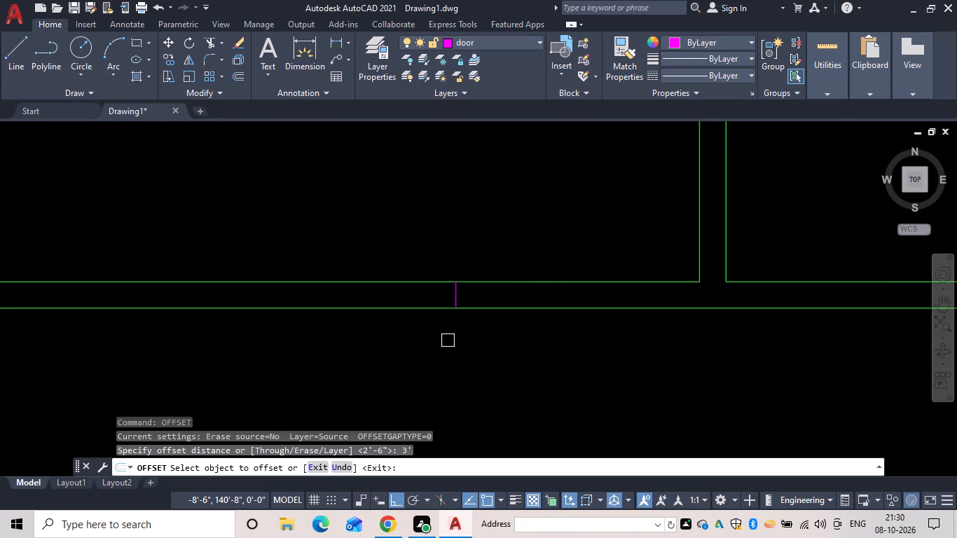
{"action": "scroll", "coordinate": [444, 291], "scroll_direction": "up", "scroll_amount": 1}
{"action": "left_click_drag", "start_coordinate": [455, 287], "coordinate": [428, 301]}
{"action": "left_click", "coordinate": [354, 318]}
{"action": "key", "text": "Escape"}
Trim both wall lines between the two jamb lines to open the doorway in the room's south wall.
{"action": "type", "text": "tr"}
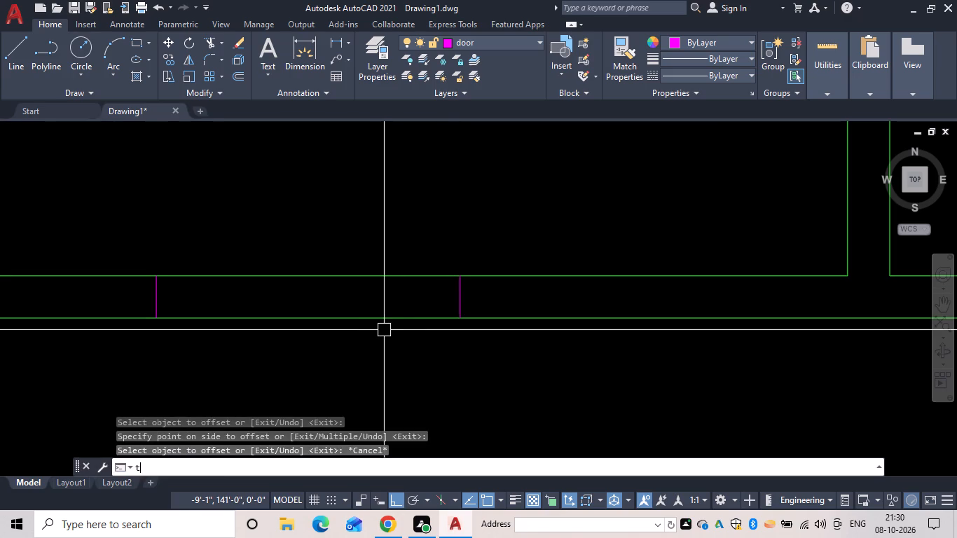
{"action": "key", "text": "space"}
{"action": "left_click_drag", "start_coordinate": [390, 351], "coordinate": [441, 226]}
{"action": "scroll", "coordinate": [418, 322], "scroll_direction": "down", "scroll_amount": 3}
{"action": "middle_click_drag", "start_coordinate": [421, 325], "coordinate": [439, 296]}
{"action": "key", "text": "Escape"}
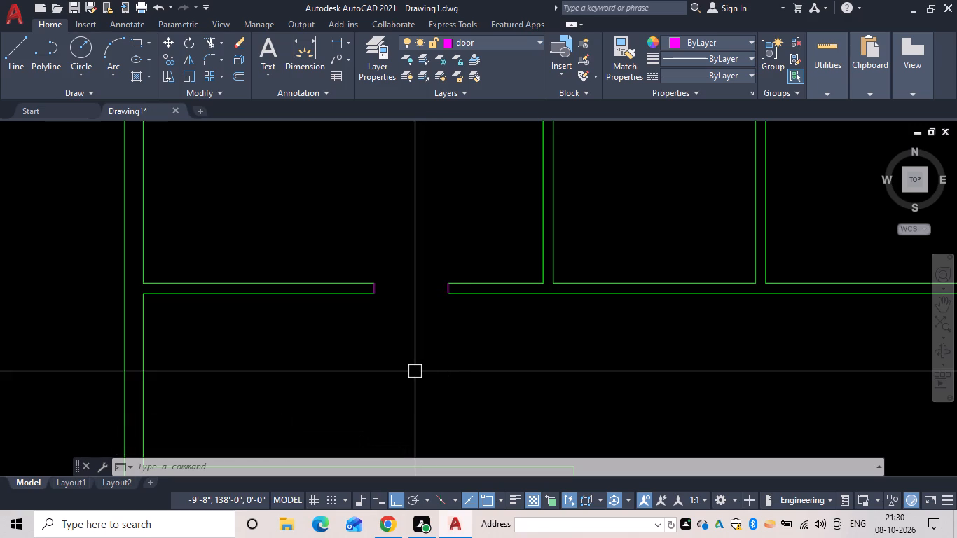
Draw a vertical door jamb line across the south wall at the southwest corner of the first room east of the compartments.
{"action": "type", "text": "l"}
{"action": "key", "text": "space"}
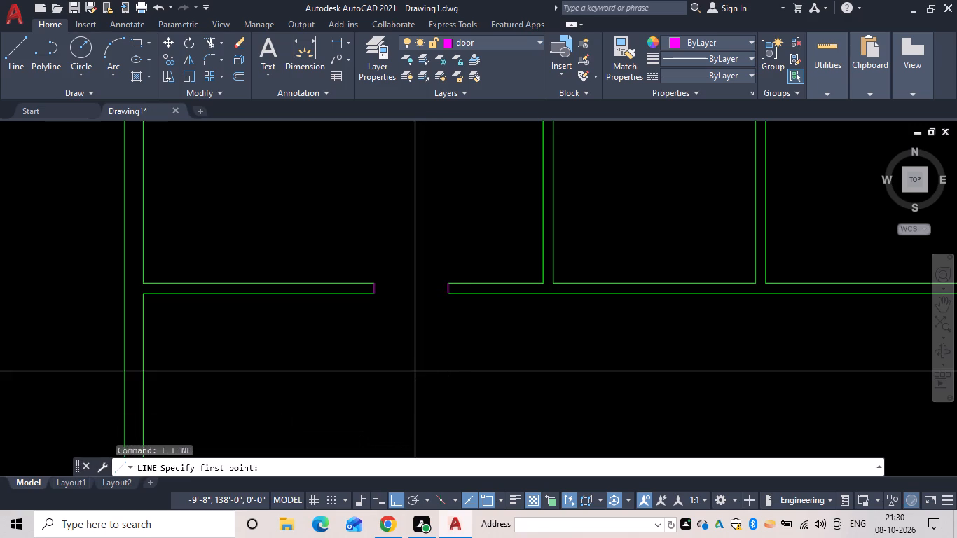
{"action": "scroll", "coordinate": [539, 287], "scroll_direction": "up", "scroll_amount": 3}
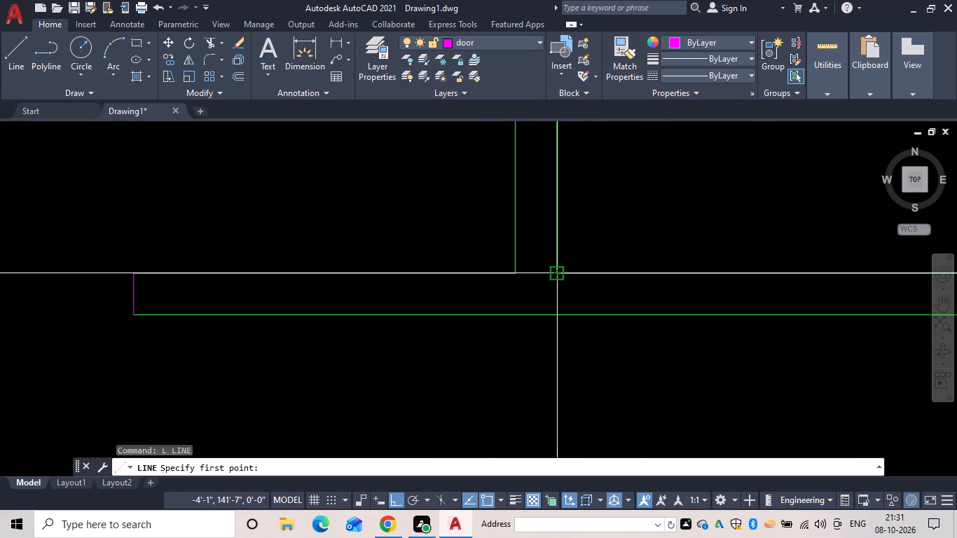
{"action": "left_click", "coordinate": [553, 273]}
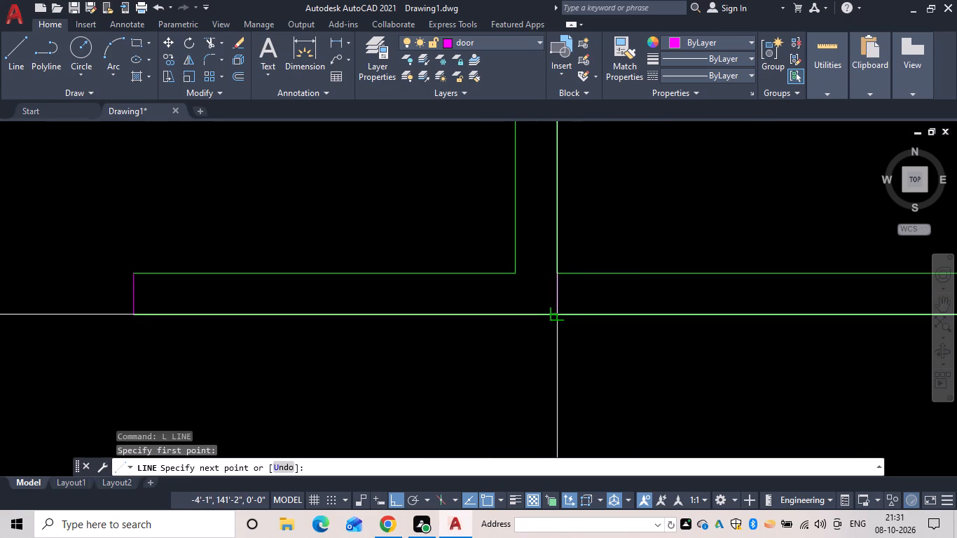
{"action": "left_click", "coordinate": [553, 315]}
{"action": "key", "text": "space"}
Draw a vertical door jamb line across the south wall at the southwest corner of the second room east of the compartments.
{"action": "scroll", "coordinate": [605, 301], "scroll_direction": "down", "scroll_amount": 2}
{"action": "middle_click_drag", "start_coordinate": [605, 301], "coordinate": [358, 261]}
{"action": "scroll", "coordinate": [659, 247], "scroll_direction": "up", "scroll_amount": 2}
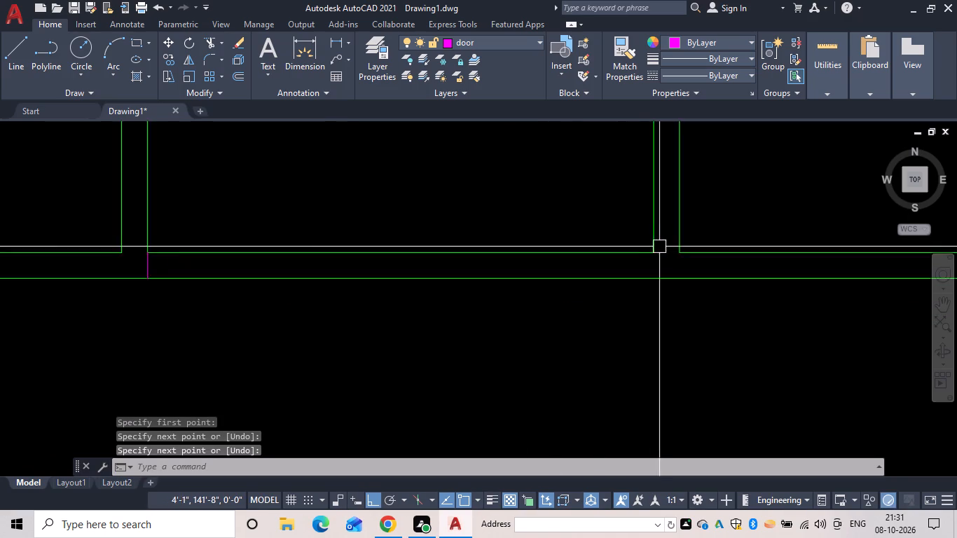
{"action": "scroll", "coordinate": [659, 247], "scroll_direction": "up", "scroll_amount": 2}
{"action": "key", "text": "space"}
{"action": "left_click_drag", "start_coordinate": [712, 265], "coordinate": [708, 272]}
{"action": "left_click", "coordinate": [712, 369]}
{"action": "key", "text": "space"}
Draw a vertical door jamb line across the south wall at the southwest corner of the large third room east of the compartments.
{"action": "scroll", "coordinate": [749, 355], "scroll_direction": "down", "scroll_amount": 3}
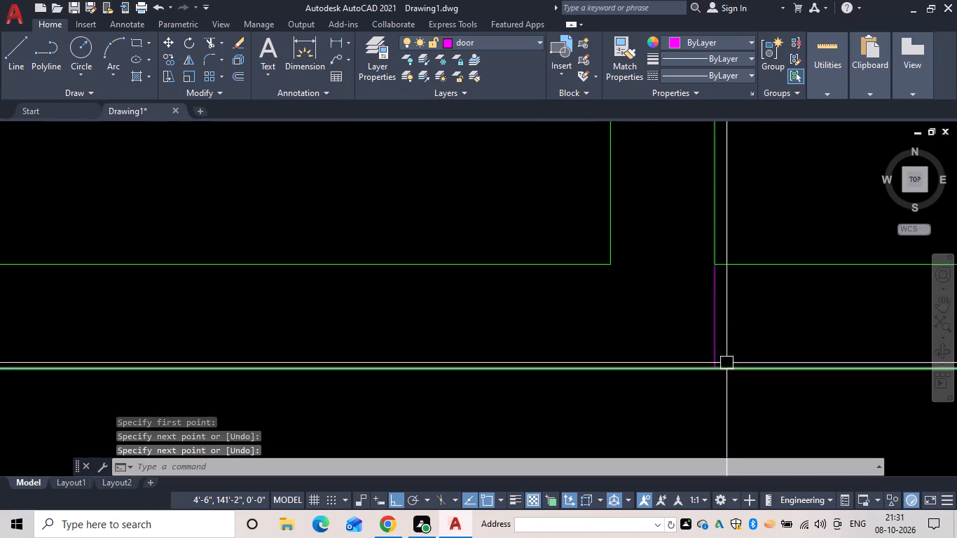
{"action": "middle_click_drag", "start_coordinate": [755, 350], "coordinate": [228, 241]}
{"action": "scroll", "coordinate": [469, 263], "scroll_direction": "down", "scroll_amount": 3}
{"action": "middle_click_drag", "start_coordinate": [483, 263], "coordinate": [194, 263]}
{"action": "scroll", "coordinate": [446, 258], "scroll_direction": "up", "scroll_amount": 2}
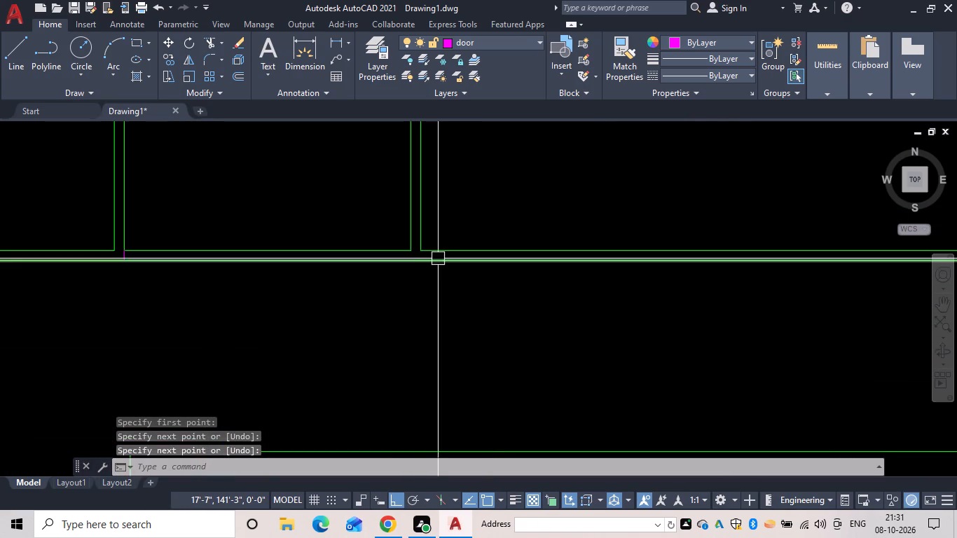
{"action": "scroll", "coordinate": [439, 258], "scroll_direction": "up", "scroll_amount": 2}
{"action": "key", "text": "space"}
{"action": "left_click_drag", "start_coordinate": [280, 214], "coordinate": [270, 230]}
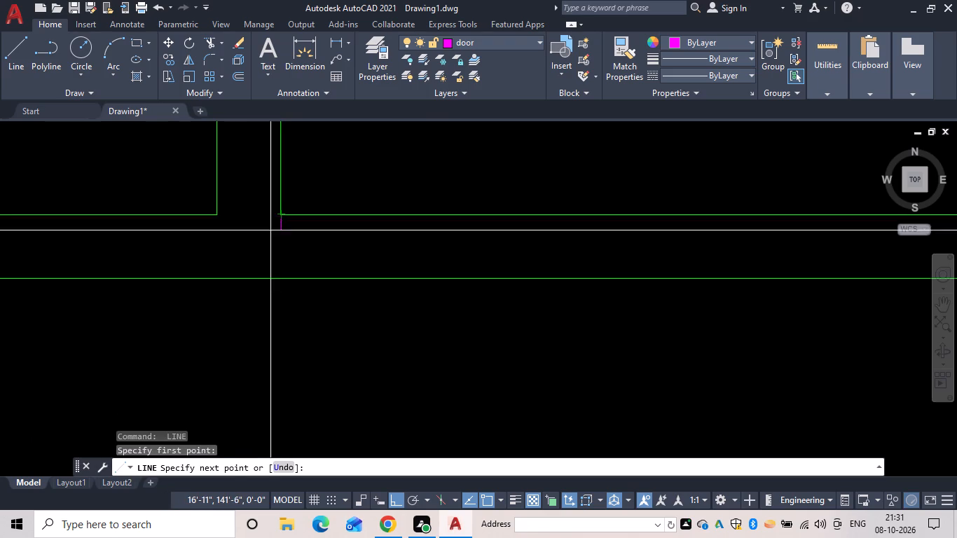
{"action": "left_click", "coordinate": [282, 277]}
{"action": "key", "text": "space"}
Offset the first room's door jamb line 3' to the east.
{"action": "scroll", "coordinate": [324, 270], "scroll_direction": "down", "scroll_amount": 3}
{"action": "middle_click_drag", "start_coordinate": [352, 254], "coordinate": [640, 293]}
{"action": "scroll", "coordinate": [638, 292], "scroll_direction": "down", "scroll_amount": 1}
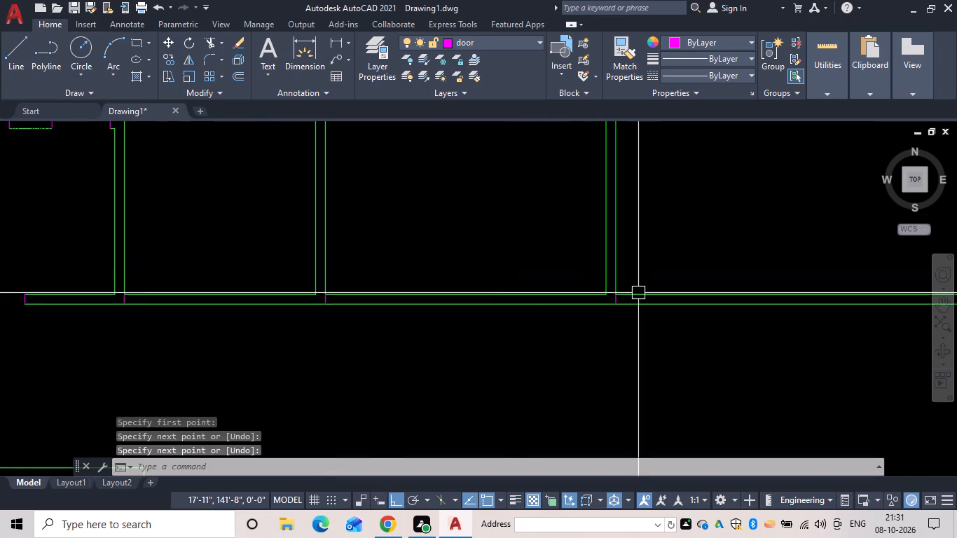
{"action": "scroll", "coordinate": [498, 293], "scroll_direction": "down", "scroll_amount": 1}
{"action": "key", "text": "Escape"}
{"action": "type", "text": "of 3'"}
{"action": "key", "text": "space"}
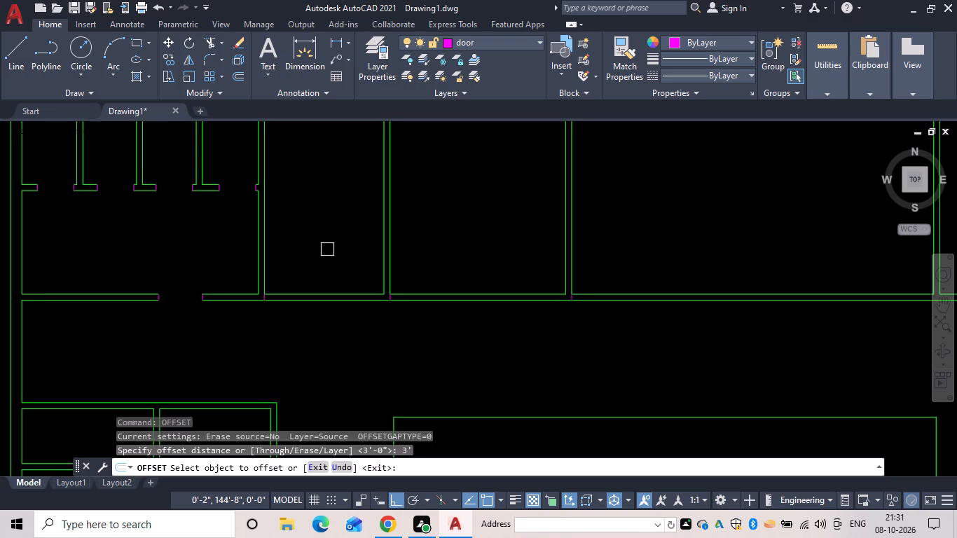
{"action": "scroll", "coordinate": [249, 305], "scroll_direction": "up", "scroll_amount": 3}
{"action": "left_click", "coordinate": [299, 277]}
{"action": "left_click", "coordinate": [359, 277]}
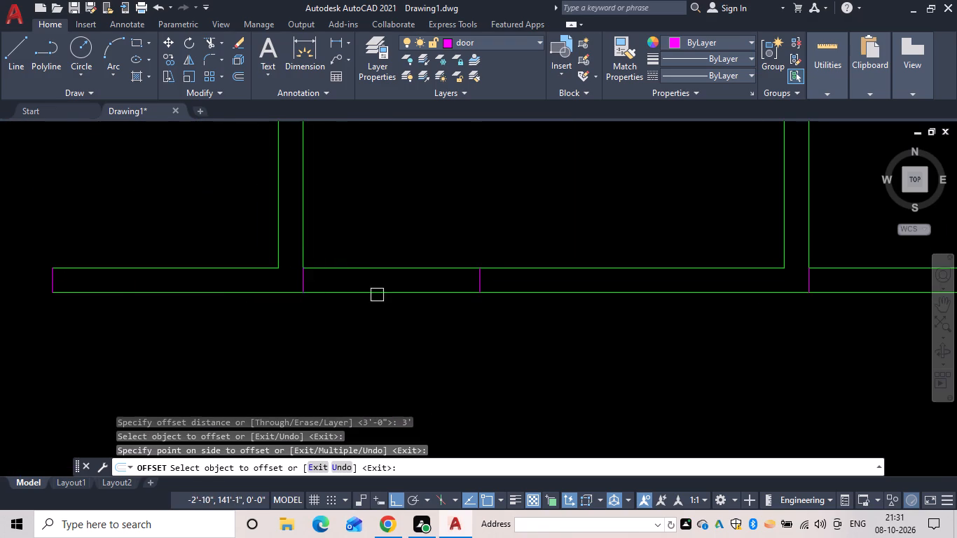
Offset the second and large third rooms' door jamb lines 3' to the east.
{"action": "scroll", "coordinate": [392, 300], "scroll_direction": "down", "scroll_amount": 3}
{"action": "middle_click_drag", "start_coordinate": [391, 301], "coordinate": [83, 237]}
{"action": "scroll", "coordinate": [221, 230], "scroll_direction": "up", "scroll_amount": 3}
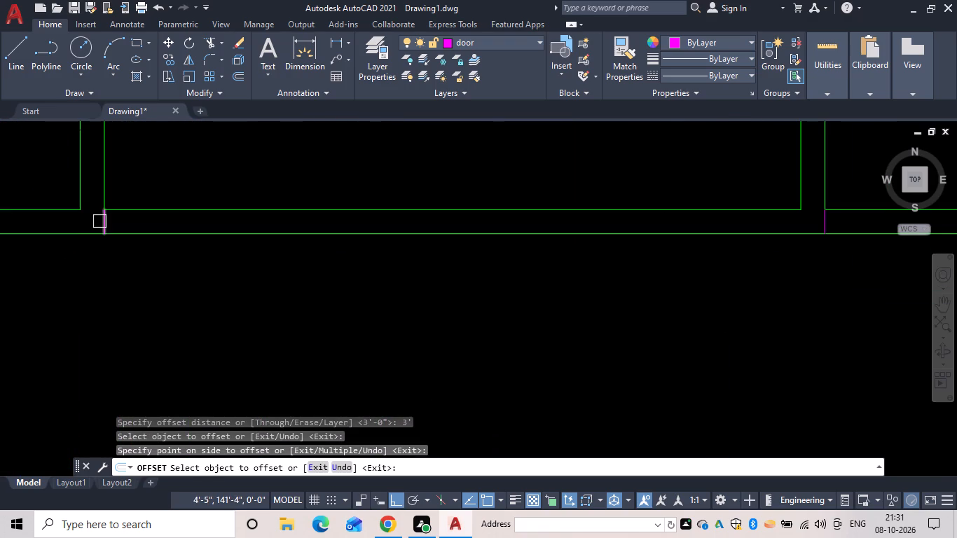
{"action": "left_click", "coordinate": [101, 221]}
{"action": "left_click", "coordinate": [186, 233]}
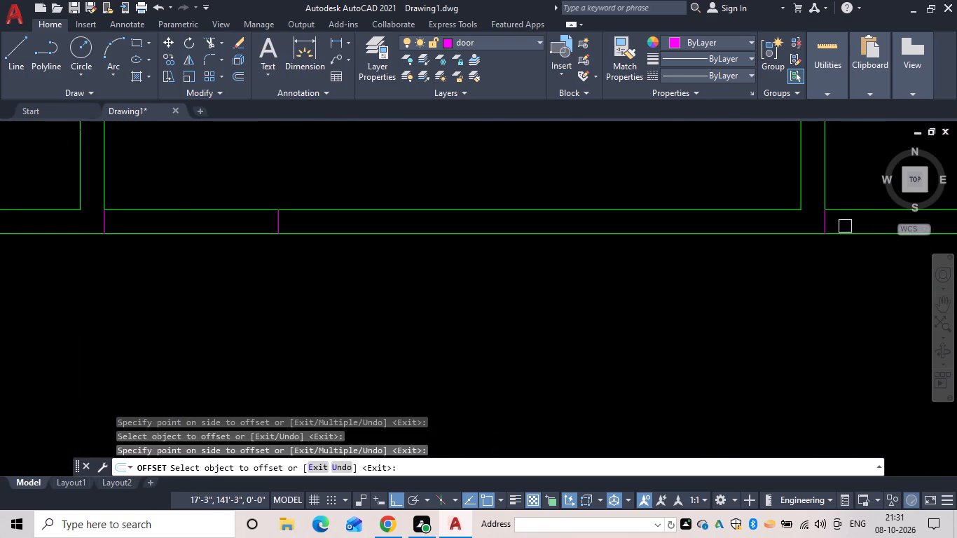
{"action": "left_click", "coordinate": [829, 223]}
{"action": "middle_click_drag", "start_coordinate": [831, 224], "coordinate": [302, 251]}
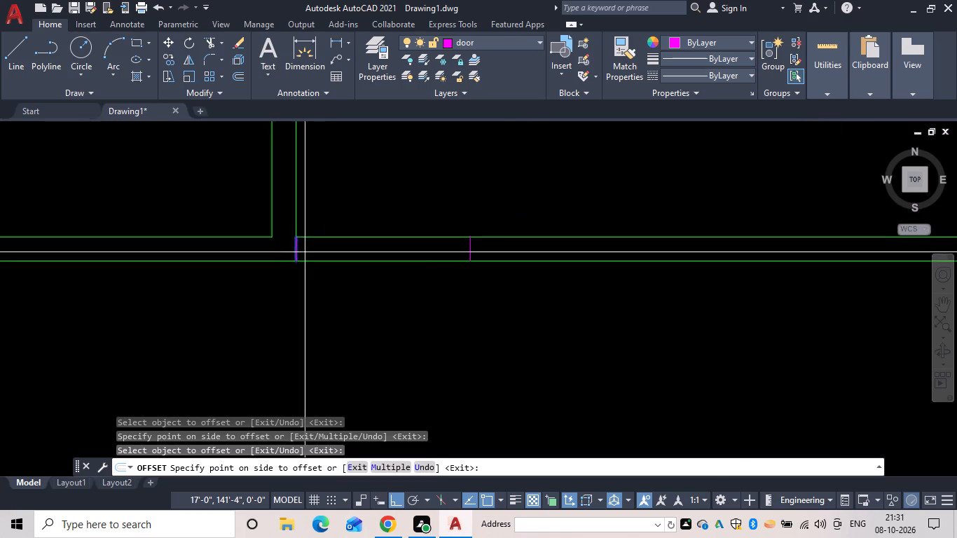
{"action": "left_click", "coordinate": [415, 247]}
Trim both wall lines between each pair of jamb lines to open the three rooms' south doorways.
{"action": "scroll", "coordinate": [362, 296], "scroll_direction": "down", "scroll_amount": 4}
{"action": "middle_click_drag", "start_coordinate": [356, 340], "coordinate": [429, 319]}
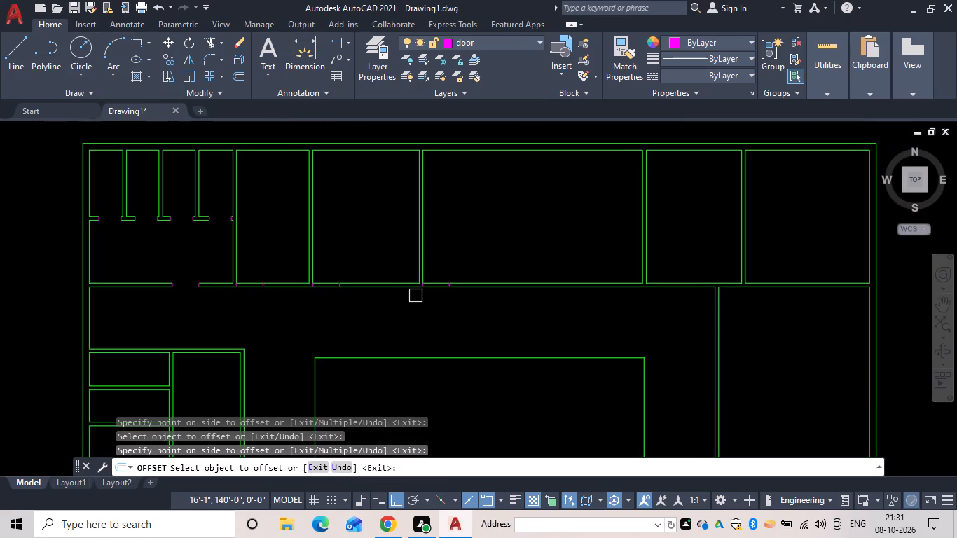
{"action": "key", "text": "Escape"}
{"action": "type", "text": "tr"}
{"action": "key", "text": "space"}
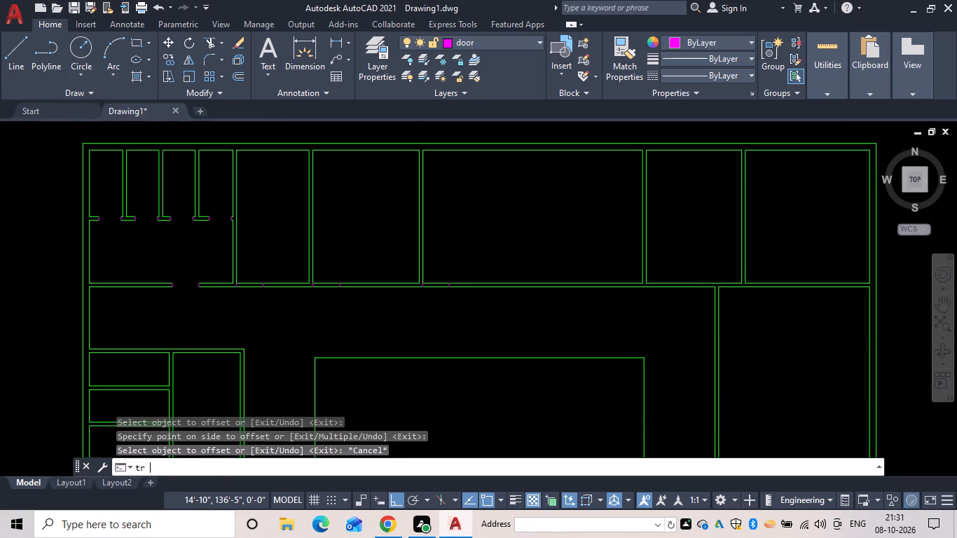
{"action": "left_click_drag", "start_coordinate": [258, 303], "coordinate": [261, 259]}
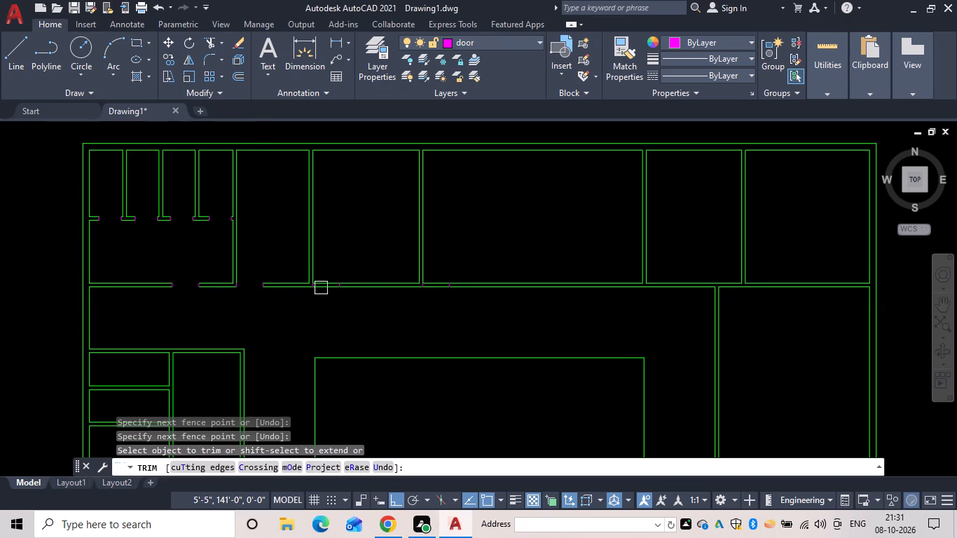
{"action": "left_click_drag", "start_coordinate": [322, 305], "coordinate": [329, 264]}
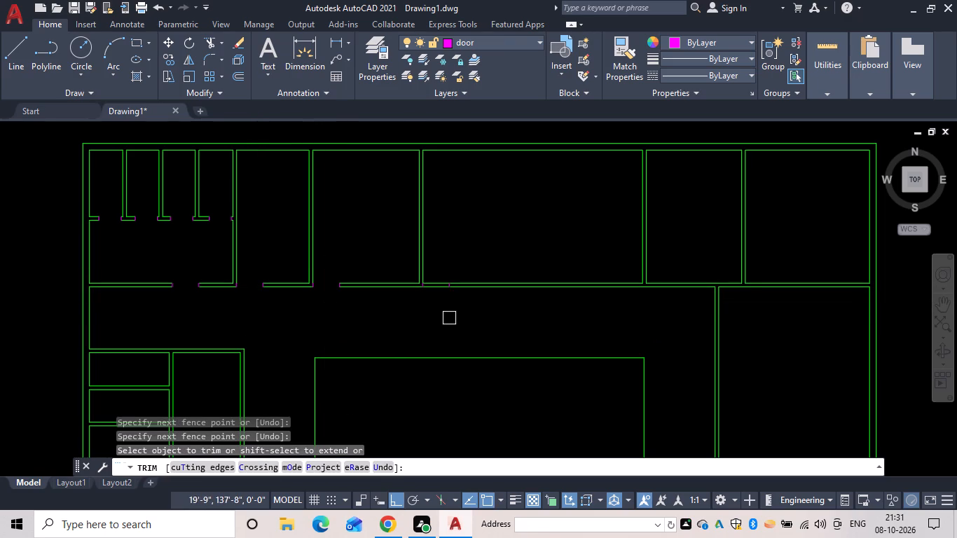
{"action": "left_click_drag", "start_coordinate": [446, 306], "coordinate": [450, 266]}
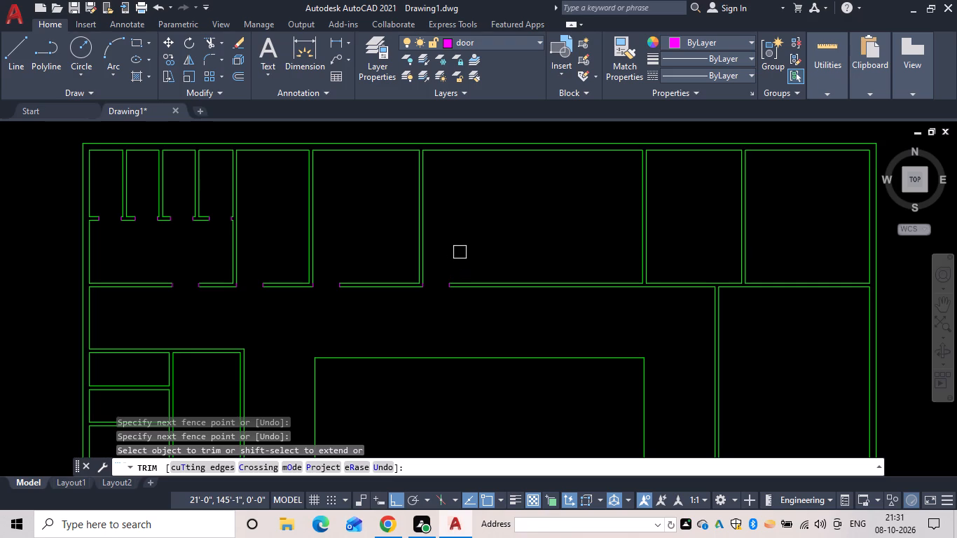
{"action": "key", "text": "Escape"}
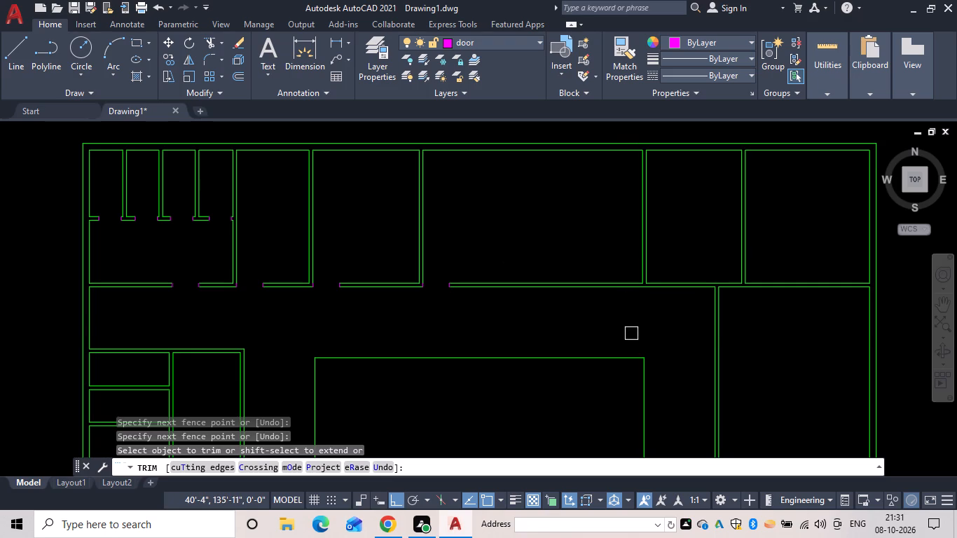
Extend the two inner side wall lines of the space east of the large room down to the south wall's outer line.
{"action": "key", "text": "e"}
{"action": "key", "text": "x"}
{"action": "key", "text": "space"}
{"action": "scroll", "coordinate": [661, 263], "scroll_direction": "up", "scroll_amount": 2}
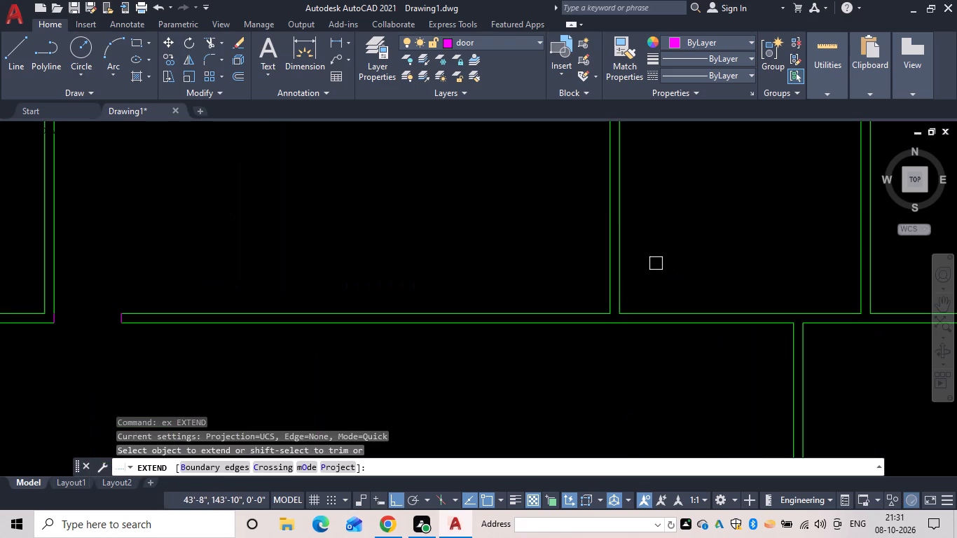
{"action": "left_click", "coordinate": [622, 282]}
{"action": "scroll", "coordinate": [645, 280], "scroll_direction": "down", "scroll_amount": 2}
{"action": "middle_click_drag", "start_coordinate": [645, 280], "coordinate": [598, 289]}
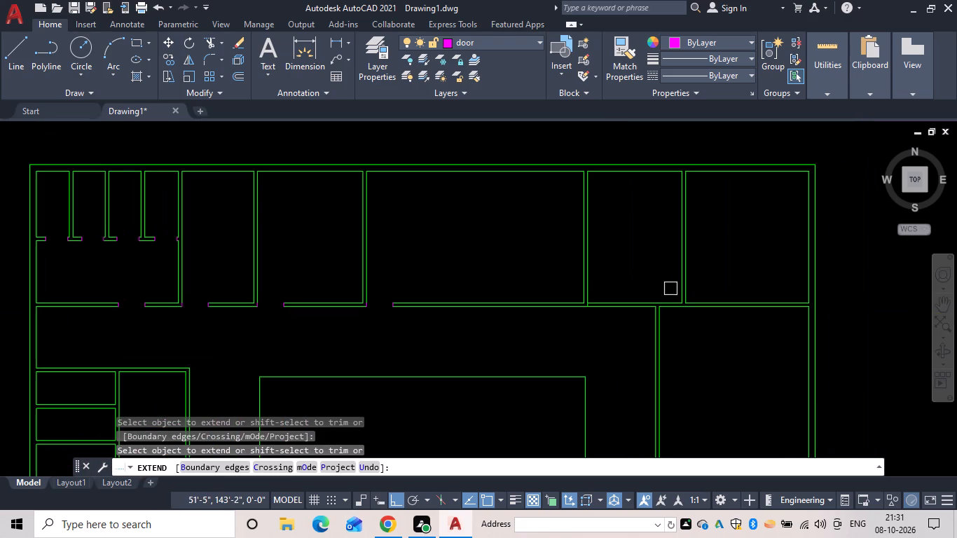
{"action": "left_click", "coordinate": [678, 285]}
{"action": "key", "text": "Escape"}
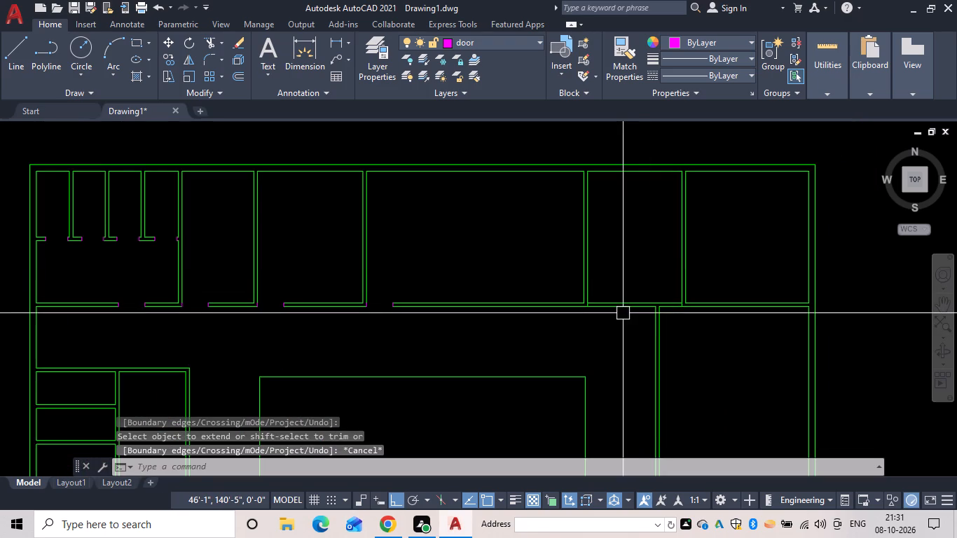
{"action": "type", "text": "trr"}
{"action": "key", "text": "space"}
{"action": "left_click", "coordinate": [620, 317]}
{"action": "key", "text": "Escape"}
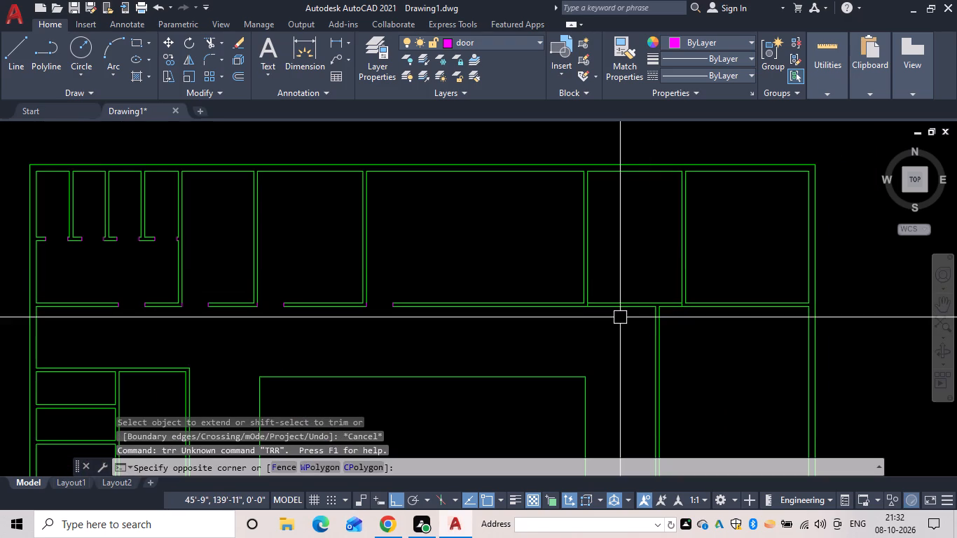
Trim both south wall lines of the space east of the large room to open it to the corridor.
{"action": "type", "text": "tr"}
{"action": "key", "text": "space"}
{"action": "left_click_drag", "start_coordinate": [620, 320], "coordinate": [625, 278]}
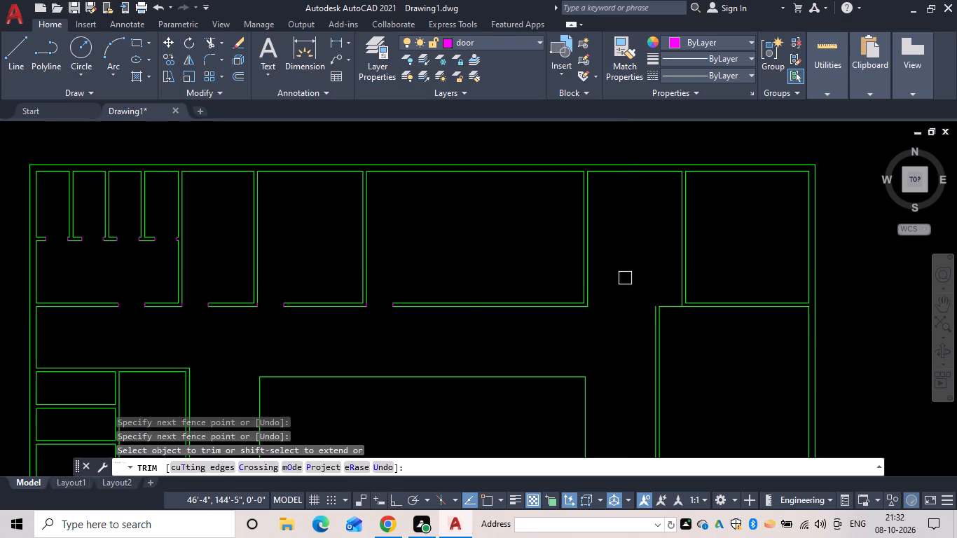
{"action": "scroll", "coordinate": [650, 305], "scroll_direction": "up", "scroll_amount": 2}
{"action": "key", "text": "Escape"}
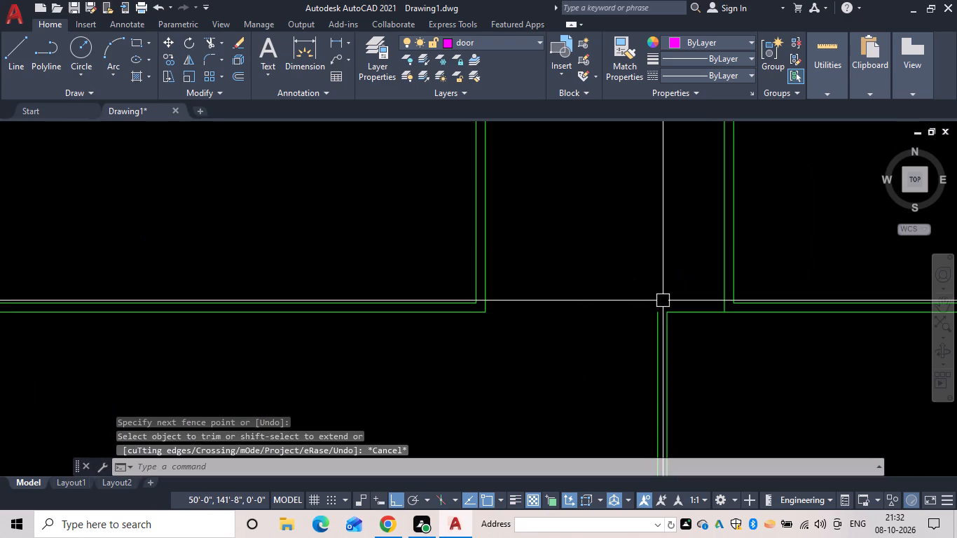
Fillet the northeast room's upper south wall line with the east wing's outer west wall line into a square corner.
{"action": "type", "text": "f"}
{"action": "key", "text": "space"}
{"action": "left_click", "coordinate": [750, 298]}
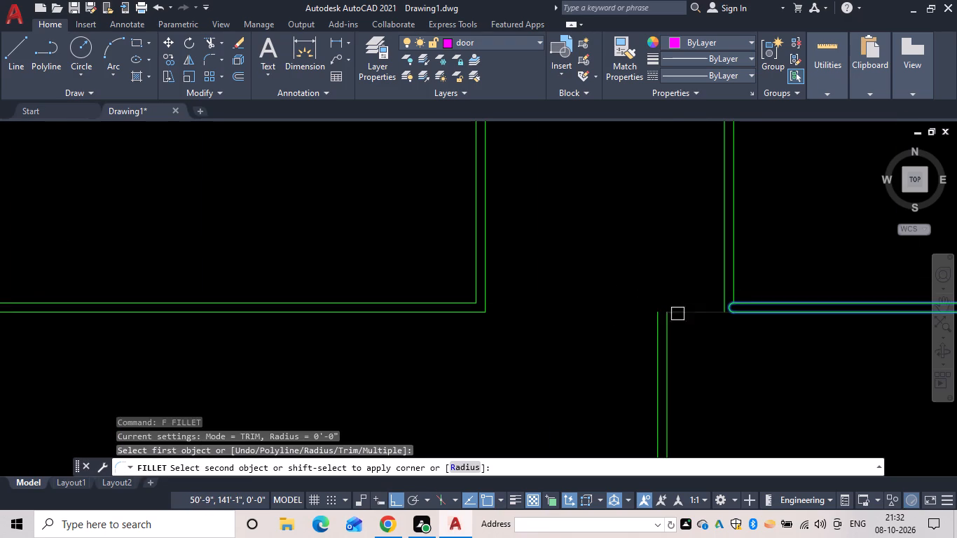
{"action": "left_click", "coordinate": [659, 316]}
{"action": "key", "text": "Escape"}
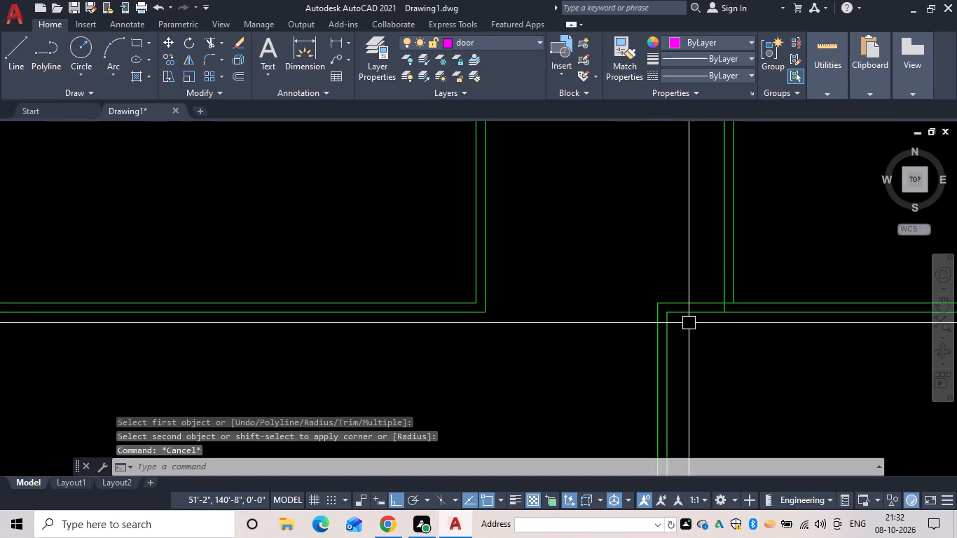
Trim the stub of the northeast room's west partition line that crosses the south wall's thickness.
{"action": "type", "text": "tr"}
{"action": "key", "text": "space"}
{"action": "scroll", "coordinate": [750, 324], "scroll_direction": "up", "scroll_amount": 4}
{"action": "left_click_drag", "start_coordinate": [530, 242], "coordinate": [584, 227]}
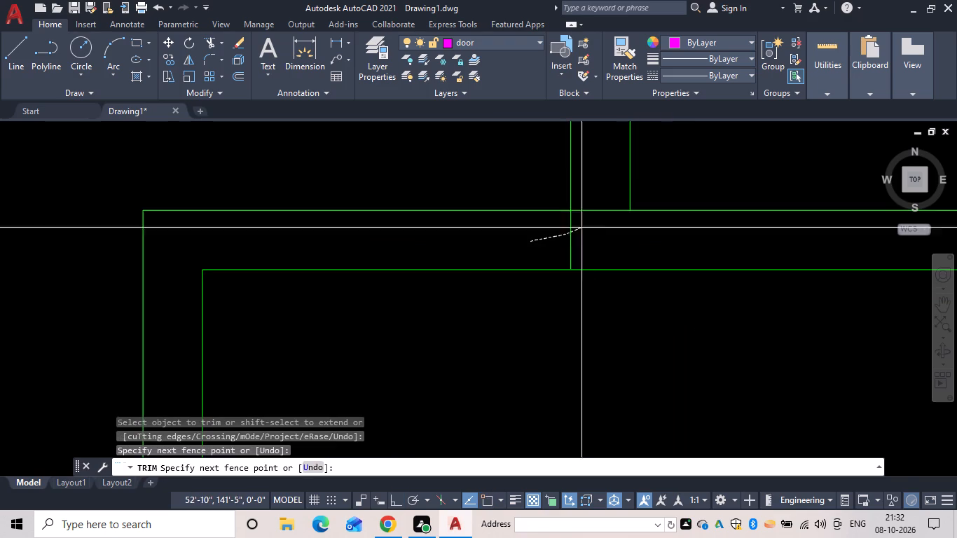
{"action": "left_click_drag", "start_coordinate": [584, 227], "coordinate": [598, 188]}
{"action": "scroll", "coordinate": [582, 219], "scroll_direction": "down", "scroll_amount": 4}
{"action": "scroll", "coordinate": [588, 295], "scroll_direction": "down", "scroll_amount": 2}
{"action": "middle_click_drag", "start_coordinate": [588, 295], "coordinate": [610, 352]}
{"action": "key", "text": "Escape"}
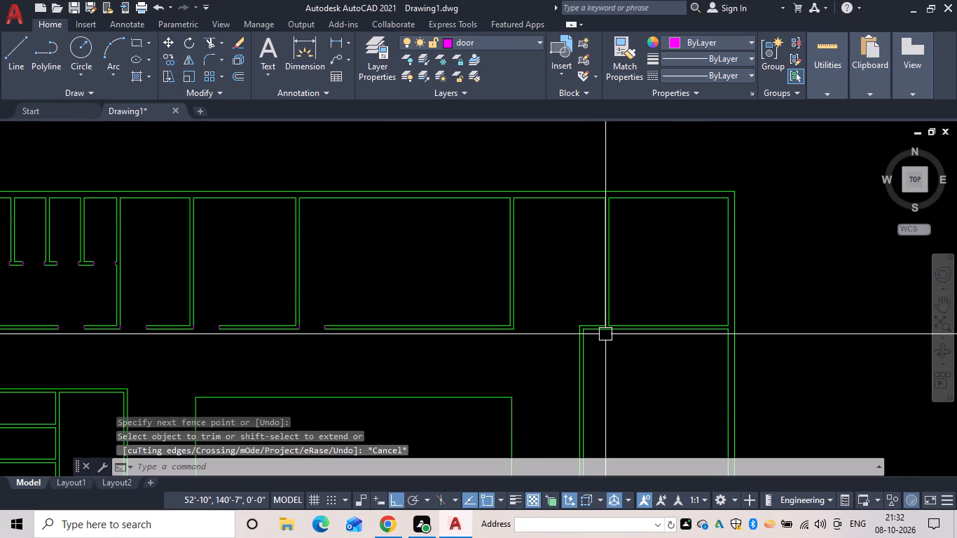
{"action": "key", "text": "Escape"}
{"action": "key", "text": "Escape"}
{"action": "key", "text": "Escape"}
{"action": "key", "text": "Escape"}
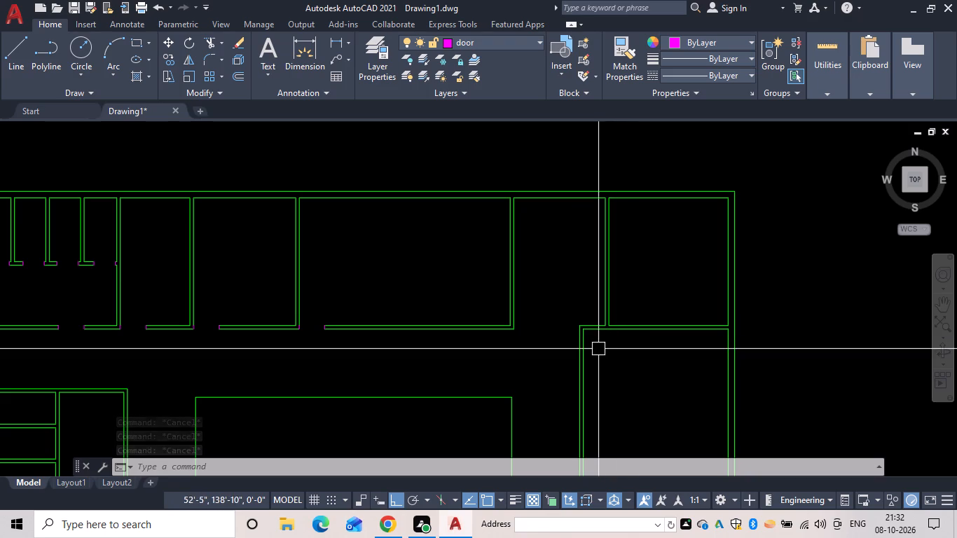
{"action": "key", "text": "Escape"}
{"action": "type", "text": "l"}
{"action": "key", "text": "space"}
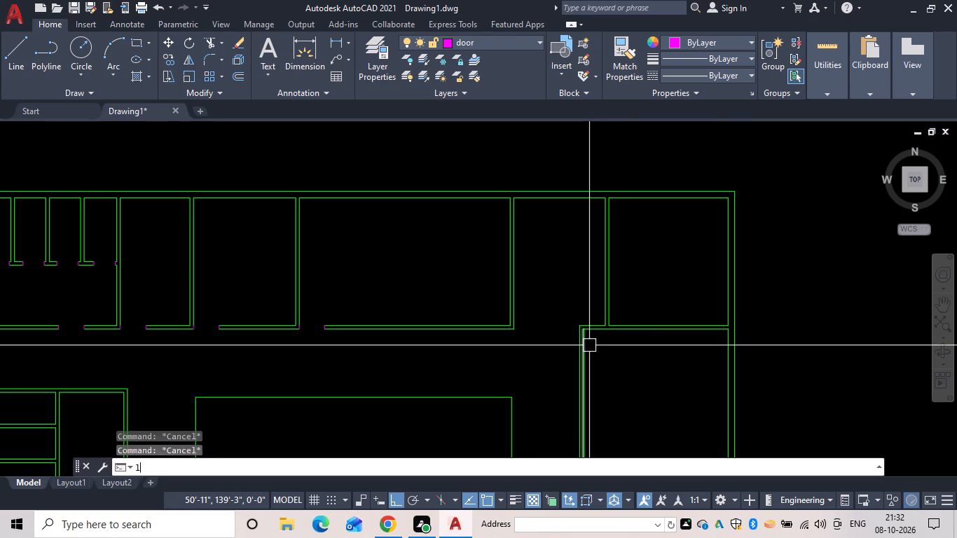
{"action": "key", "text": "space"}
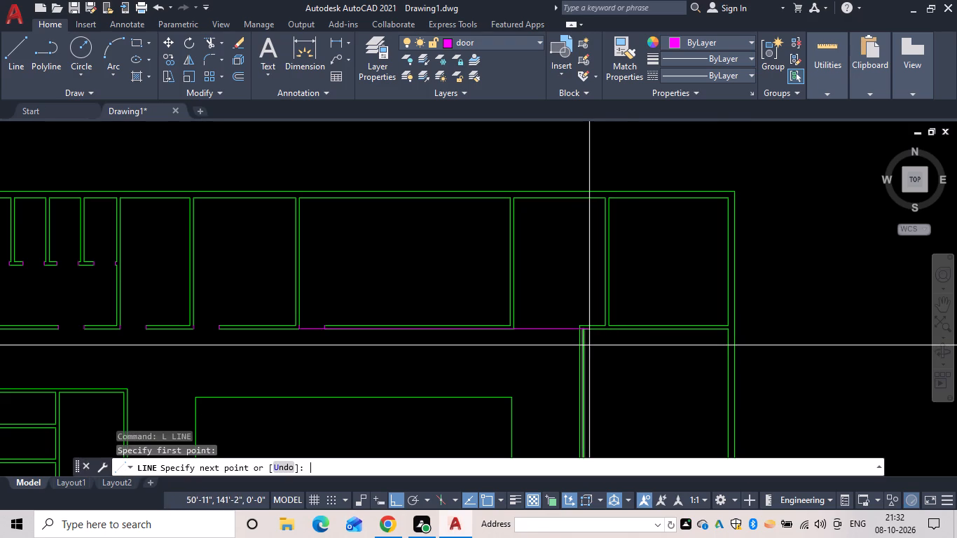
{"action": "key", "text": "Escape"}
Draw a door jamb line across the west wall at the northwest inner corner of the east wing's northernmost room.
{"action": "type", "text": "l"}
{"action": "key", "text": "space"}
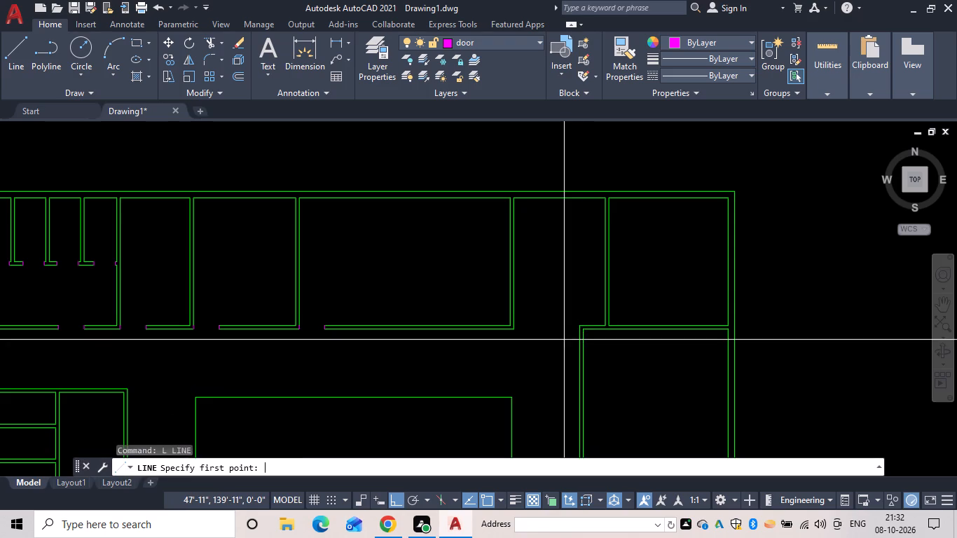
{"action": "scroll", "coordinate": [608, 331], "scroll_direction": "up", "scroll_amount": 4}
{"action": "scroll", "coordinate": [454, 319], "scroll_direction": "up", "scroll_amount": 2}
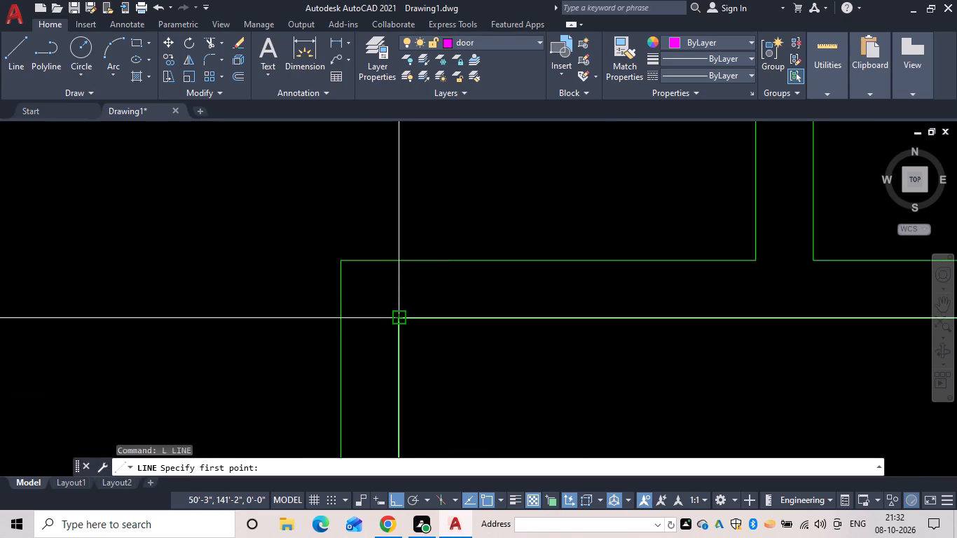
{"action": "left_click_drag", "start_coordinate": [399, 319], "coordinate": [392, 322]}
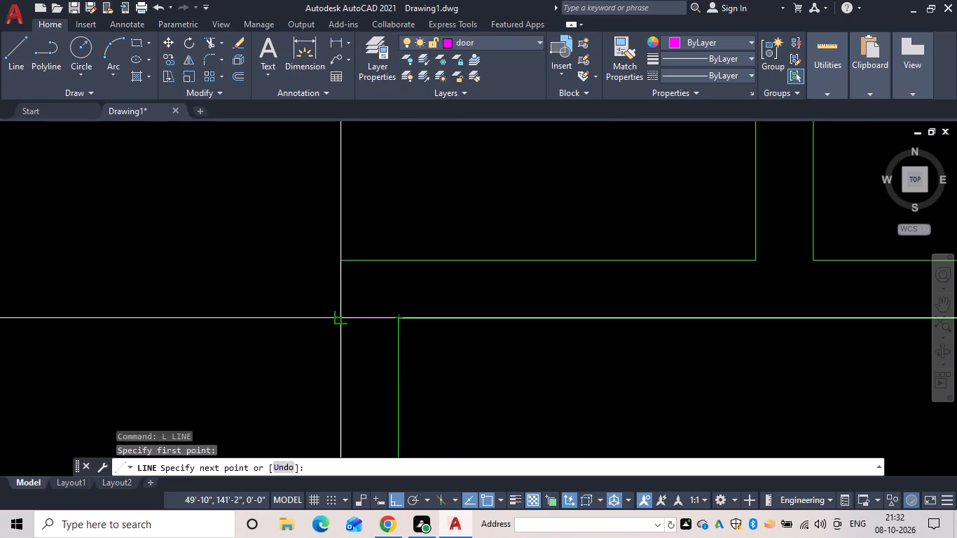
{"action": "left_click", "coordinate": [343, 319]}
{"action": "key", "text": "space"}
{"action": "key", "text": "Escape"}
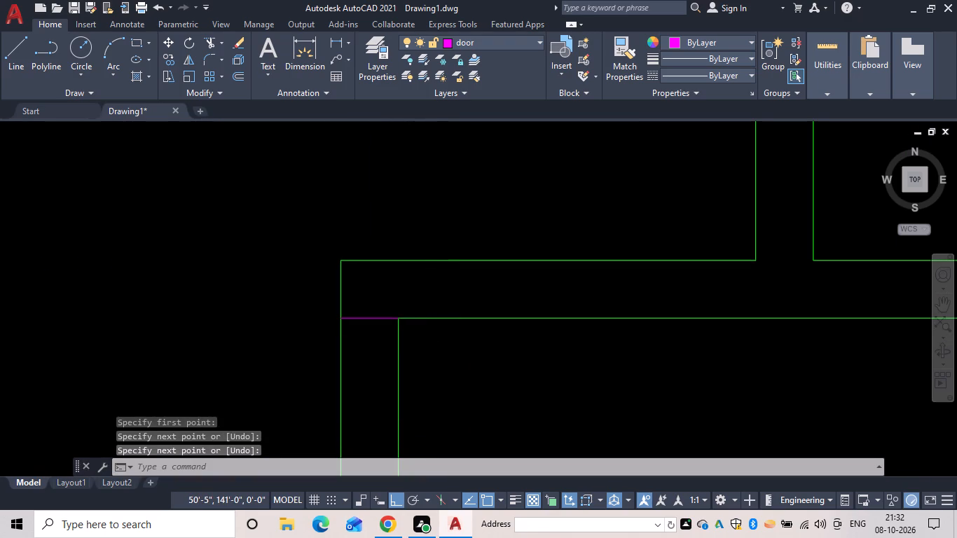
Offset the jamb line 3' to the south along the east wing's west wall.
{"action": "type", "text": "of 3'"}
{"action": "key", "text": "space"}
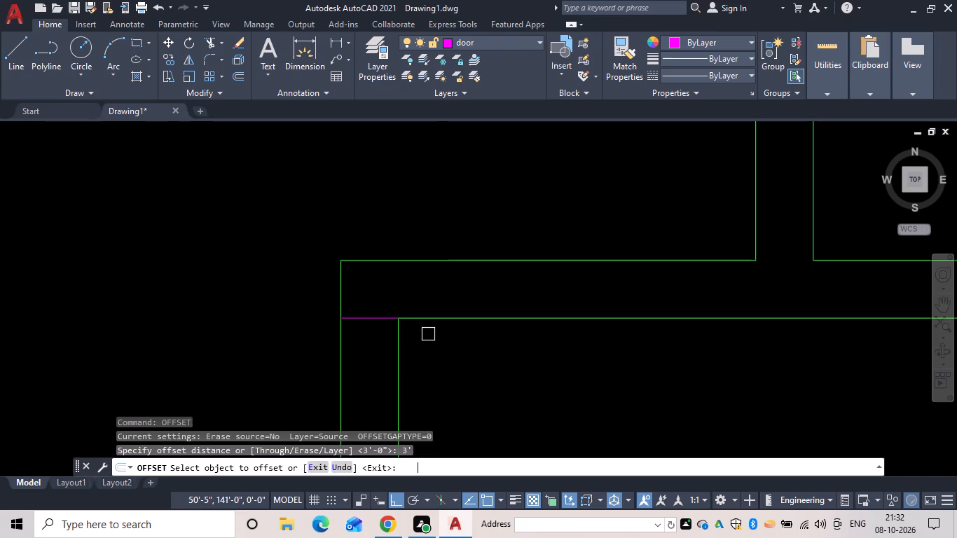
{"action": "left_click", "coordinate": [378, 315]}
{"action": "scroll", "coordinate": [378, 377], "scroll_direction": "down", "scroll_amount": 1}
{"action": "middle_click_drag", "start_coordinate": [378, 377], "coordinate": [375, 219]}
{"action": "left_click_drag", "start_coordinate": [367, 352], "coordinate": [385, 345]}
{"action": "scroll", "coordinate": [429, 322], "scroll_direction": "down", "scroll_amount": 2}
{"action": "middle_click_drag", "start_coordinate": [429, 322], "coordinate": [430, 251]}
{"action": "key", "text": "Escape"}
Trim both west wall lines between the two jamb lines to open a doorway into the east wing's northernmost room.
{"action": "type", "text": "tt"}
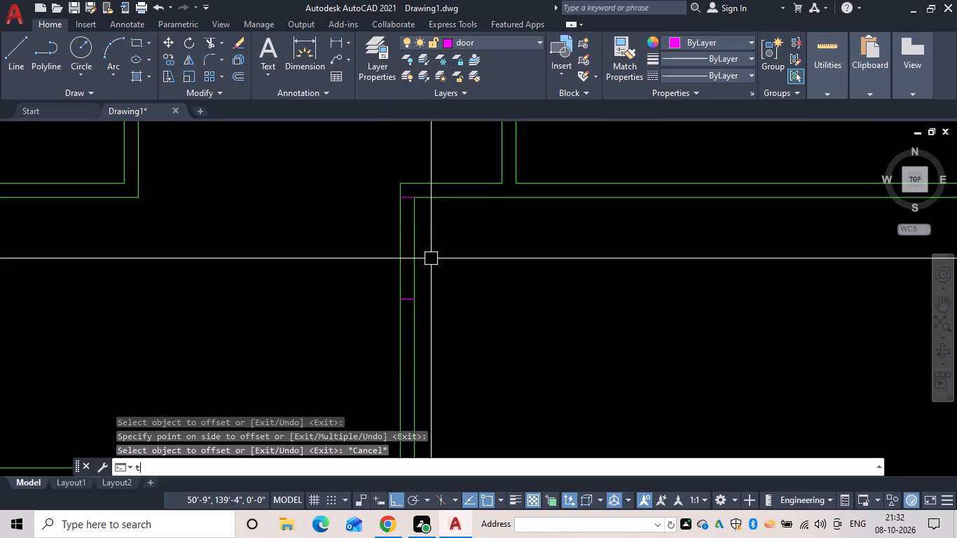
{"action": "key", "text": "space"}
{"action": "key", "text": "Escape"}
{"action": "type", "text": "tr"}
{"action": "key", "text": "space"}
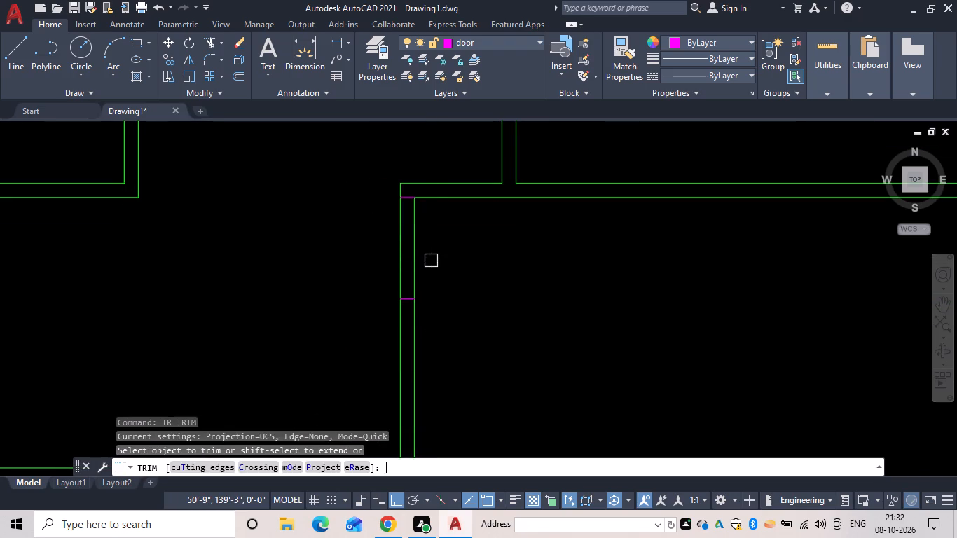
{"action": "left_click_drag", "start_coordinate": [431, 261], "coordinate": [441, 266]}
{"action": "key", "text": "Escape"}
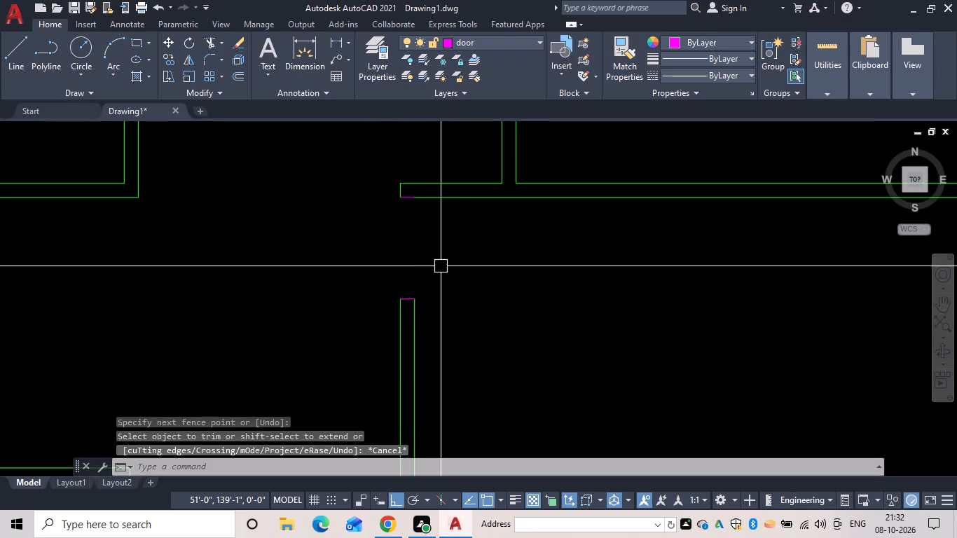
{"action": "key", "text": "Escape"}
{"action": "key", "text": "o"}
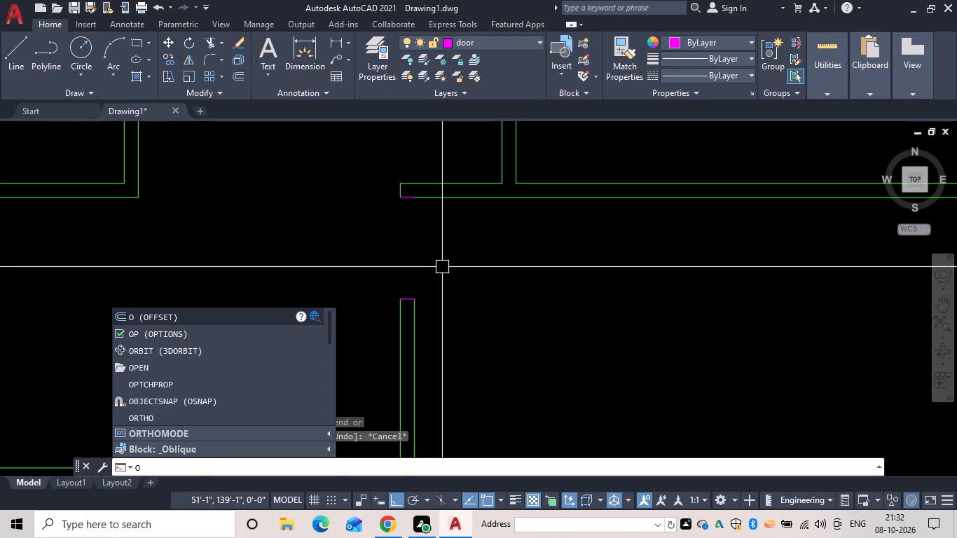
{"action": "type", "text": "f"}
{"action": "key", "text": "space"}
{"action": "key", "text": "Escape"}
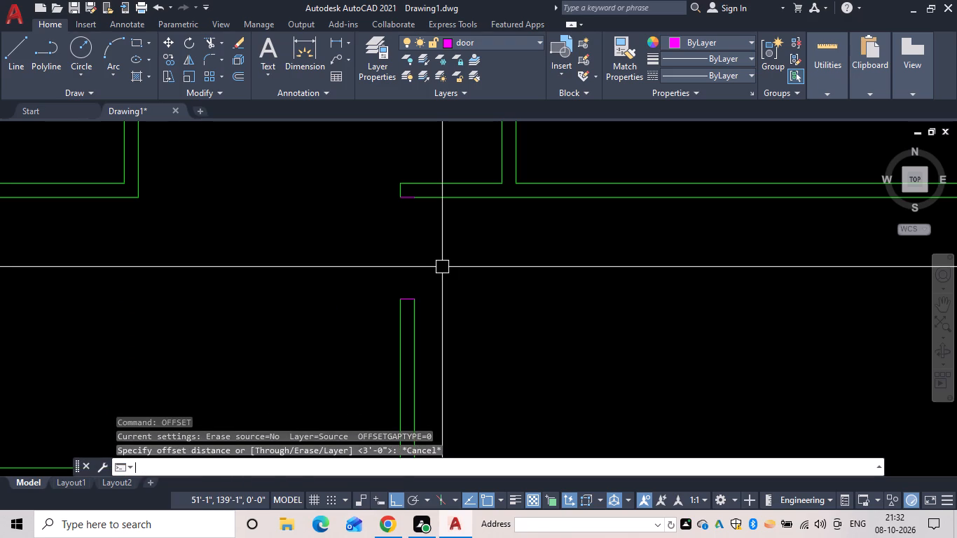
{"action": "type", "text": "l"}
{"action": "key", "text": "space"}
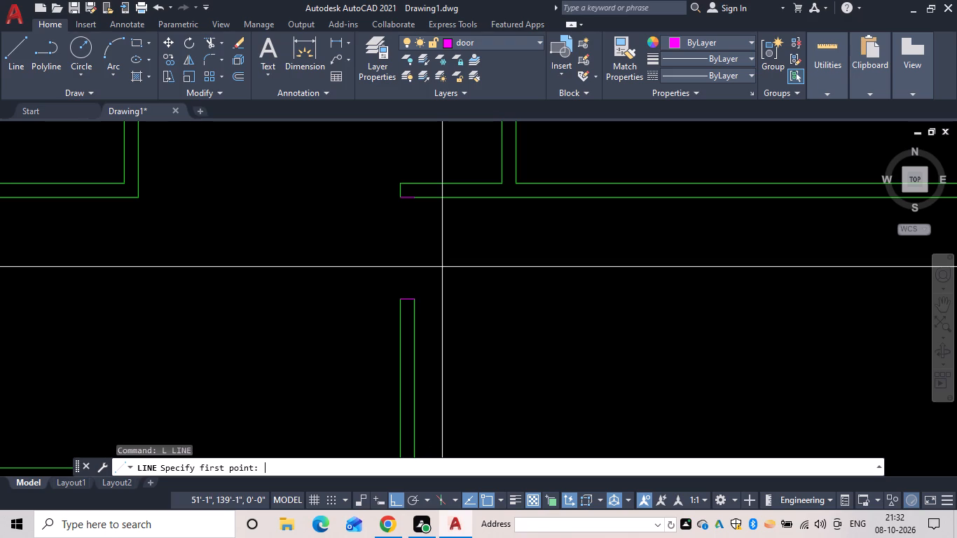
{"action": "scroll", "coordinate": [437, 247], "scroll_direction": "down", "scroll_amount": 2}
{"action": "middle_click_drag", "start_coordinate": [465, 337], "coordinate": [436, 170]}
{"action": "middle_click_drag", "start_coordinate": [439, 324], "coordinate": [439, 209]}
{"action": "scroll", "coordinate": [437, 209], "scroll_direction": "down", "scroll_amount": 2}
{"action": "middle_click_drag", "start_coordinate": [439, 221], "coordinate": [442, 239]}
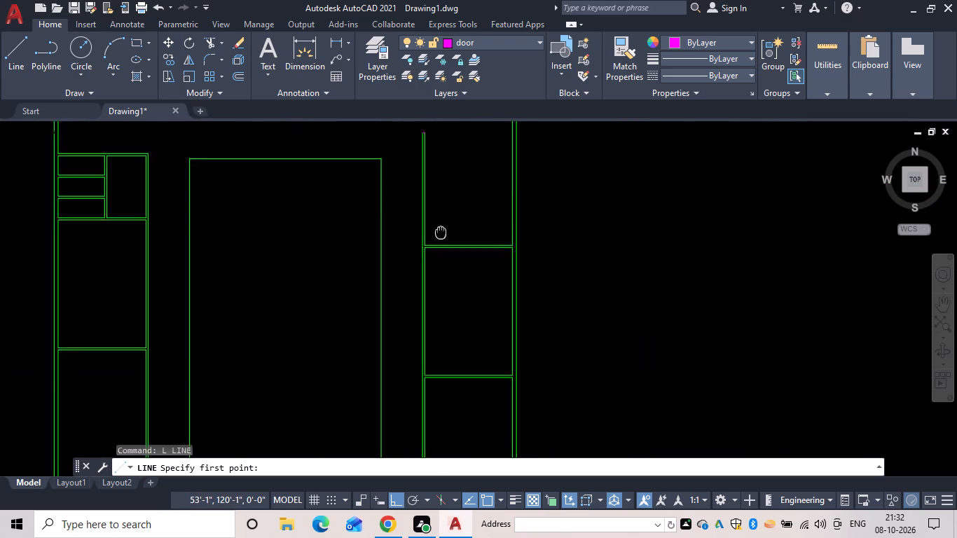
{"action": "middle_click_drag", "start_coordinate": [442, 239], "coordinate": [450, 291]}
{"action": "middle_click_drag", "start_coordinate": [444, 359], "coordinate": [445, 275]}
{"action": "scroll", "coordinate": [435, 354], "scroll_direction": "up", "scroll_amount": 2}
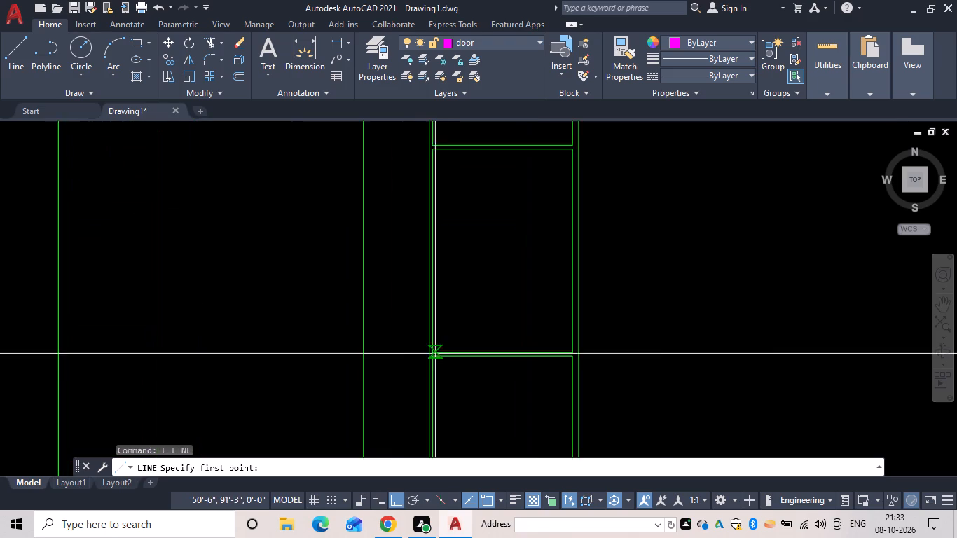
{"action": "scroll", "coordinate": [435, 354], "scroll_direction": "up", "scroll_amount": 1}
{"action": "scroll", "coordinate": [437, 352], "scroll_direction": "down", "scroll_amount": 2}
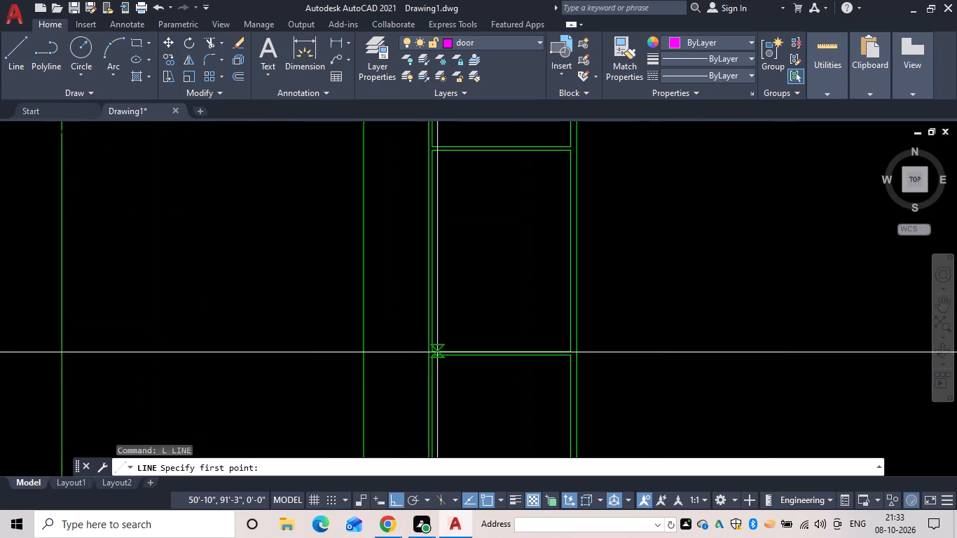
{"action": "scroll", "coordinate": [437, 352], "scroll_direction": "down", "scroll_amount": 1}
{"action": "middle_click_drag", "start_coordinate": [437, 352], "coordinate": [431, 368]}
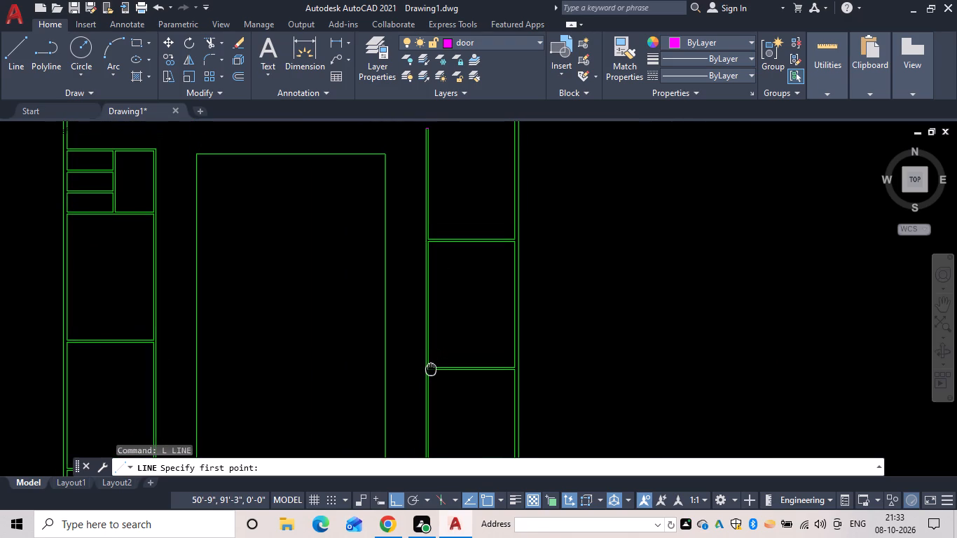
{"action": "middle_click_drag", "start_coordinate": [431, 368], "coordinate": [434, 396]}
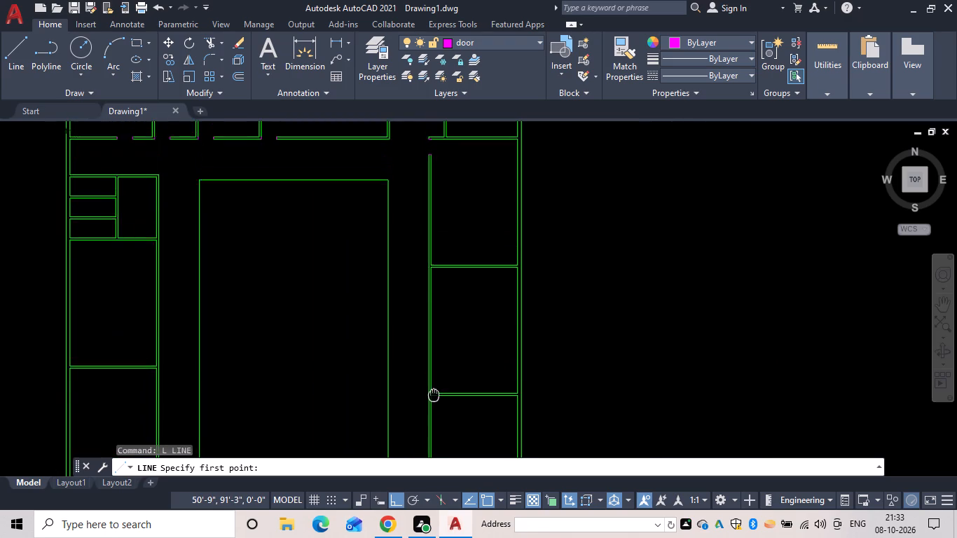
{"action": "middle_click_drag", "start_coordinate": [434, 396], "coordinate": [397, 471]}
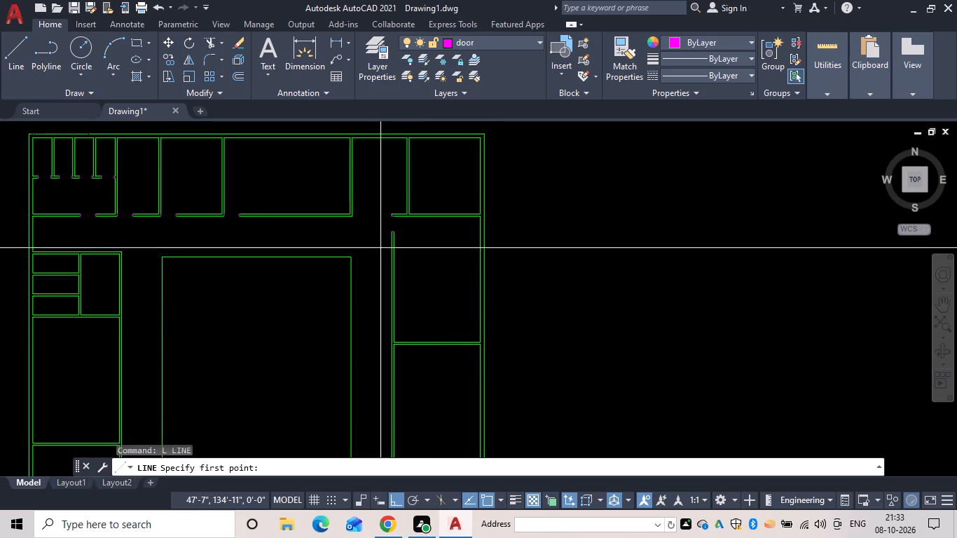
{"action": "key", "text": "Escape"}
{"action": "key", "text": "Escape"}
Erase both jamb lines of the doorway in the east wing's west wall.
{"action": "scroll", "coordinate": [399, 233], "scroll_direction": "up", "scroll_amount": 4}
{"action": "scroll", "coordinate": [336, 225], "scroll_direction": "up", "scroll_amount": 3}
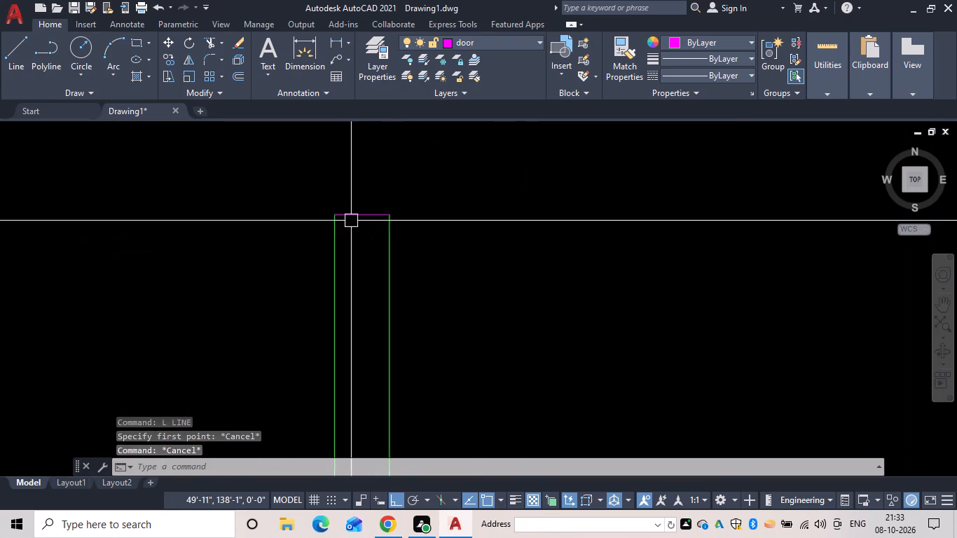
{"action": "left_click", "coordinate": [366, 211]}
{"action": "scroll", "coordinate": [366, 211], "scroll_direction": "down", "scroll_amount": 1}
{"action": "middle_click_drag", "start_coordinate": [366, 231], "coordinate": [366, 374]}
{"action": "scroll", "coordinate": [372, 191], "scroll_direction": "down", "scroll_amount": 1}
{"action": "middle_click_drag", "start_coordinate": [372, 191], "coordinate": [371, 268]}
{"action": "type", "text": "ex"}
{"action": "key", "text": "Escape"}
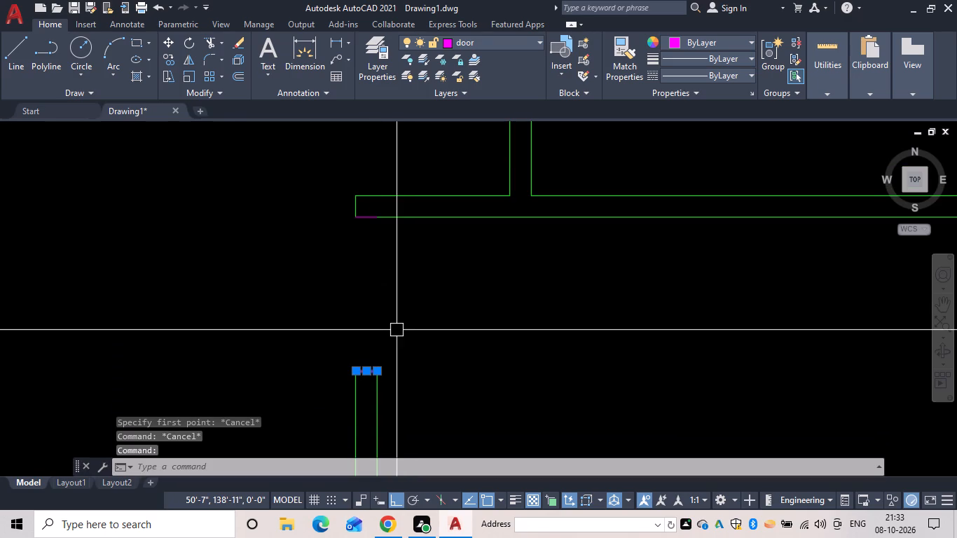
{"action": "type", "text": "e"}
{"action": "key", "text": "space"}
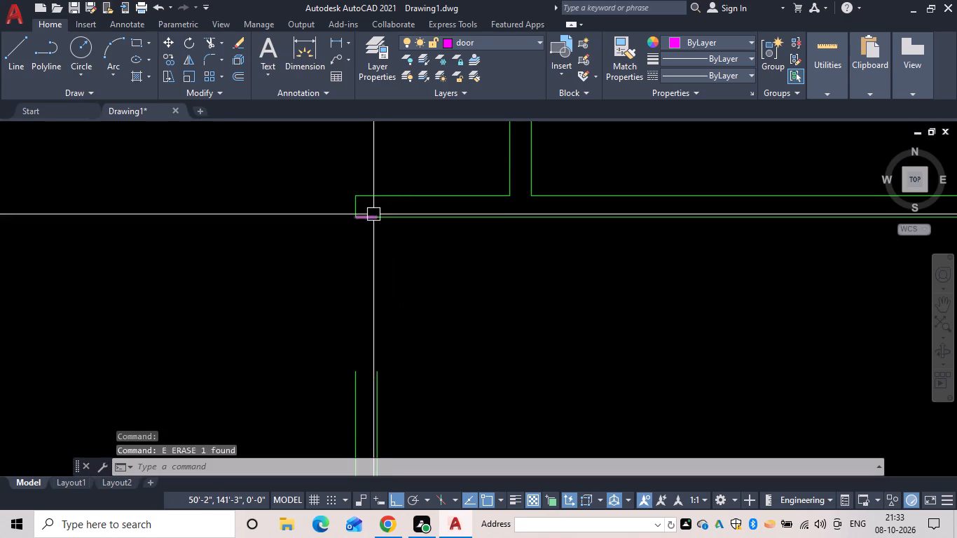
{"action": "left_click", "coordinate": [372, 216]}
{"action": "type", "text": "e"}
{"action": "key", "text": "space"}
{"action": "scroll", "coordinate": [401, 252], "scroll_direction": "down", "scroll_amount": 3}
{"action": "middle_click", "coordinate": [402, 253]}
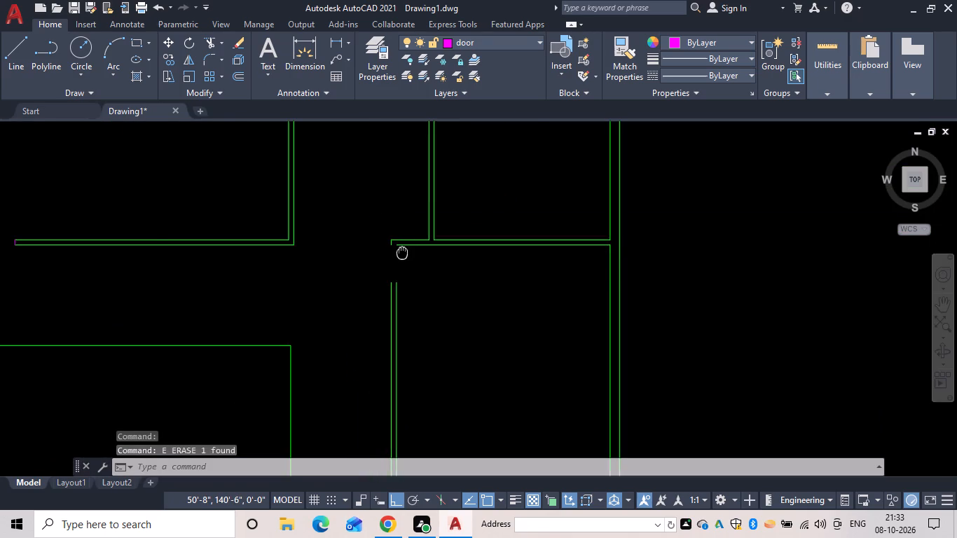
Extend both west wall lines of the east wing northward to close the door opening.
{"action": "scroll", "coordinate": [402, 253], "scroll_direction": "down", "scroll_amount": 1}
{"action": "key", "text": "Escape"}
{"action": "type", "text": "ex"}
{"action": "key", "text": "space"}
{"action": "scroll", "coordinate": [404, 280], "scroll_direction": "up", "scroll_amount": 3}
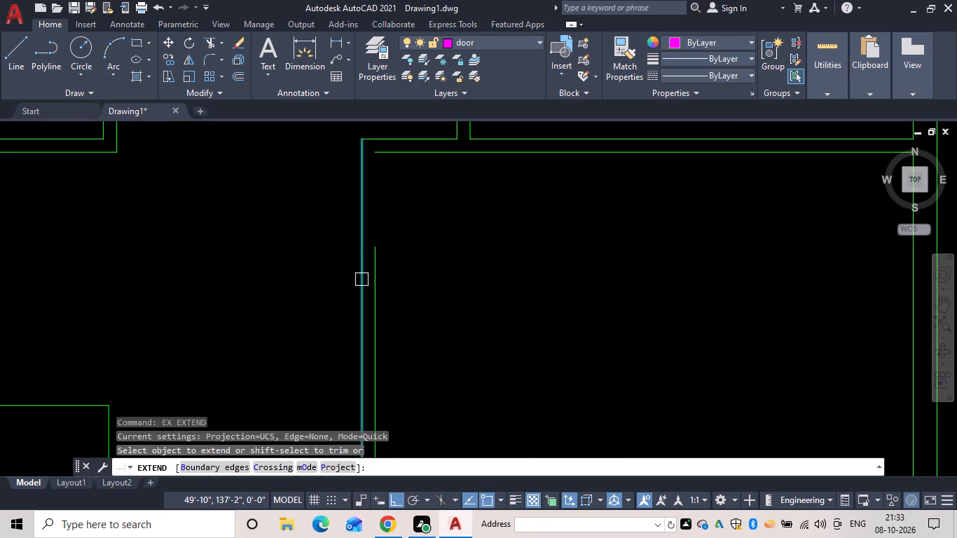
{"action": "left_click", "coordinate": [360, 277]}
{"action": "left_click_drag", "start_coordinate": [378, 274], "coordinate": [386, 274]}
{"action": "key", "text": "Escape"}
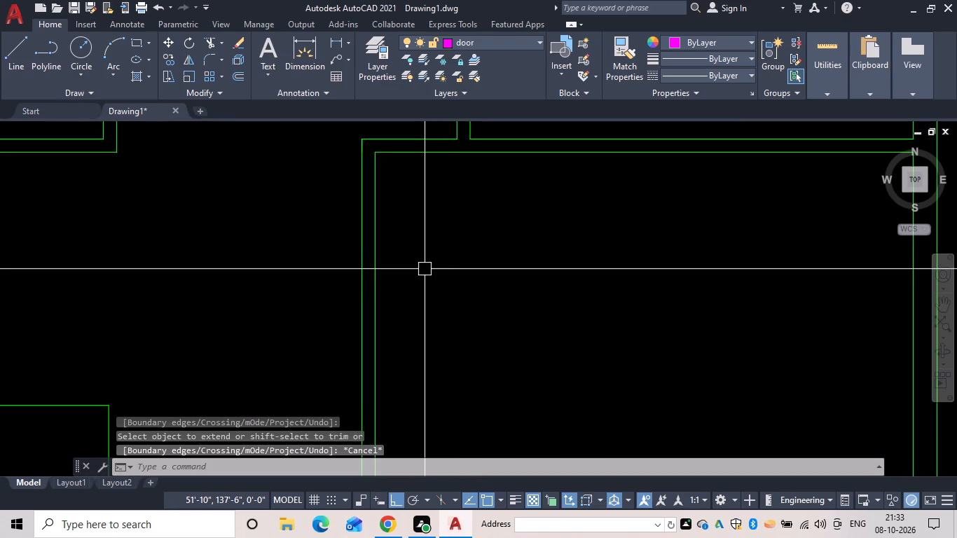
Offset the northeast room's inner north wall line 22'9" south into the east wing's northernmost room.
{"action": "key", "text": "Escape"}
{"action": "key", "text": "Escape"}
{"action": "type", "text": "of"}
{"action": "key", "text": "space"}
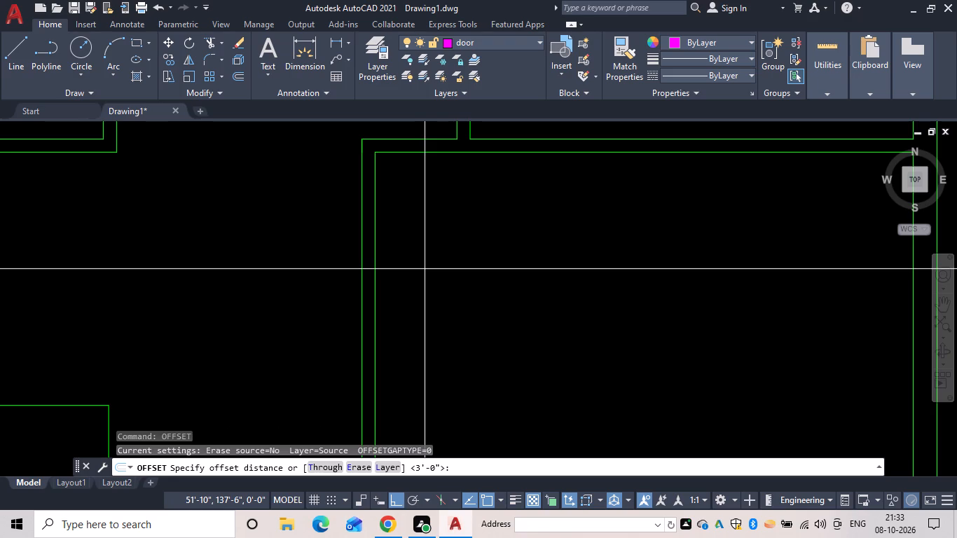
{"action": "scroll", "coordinate": [707, 238], "scroll_direction": "down", "scroll_amount": 4}
{"action": "middle_click_drag", "start_coordinate": [689, 247], "coordinate": [664, 255]}
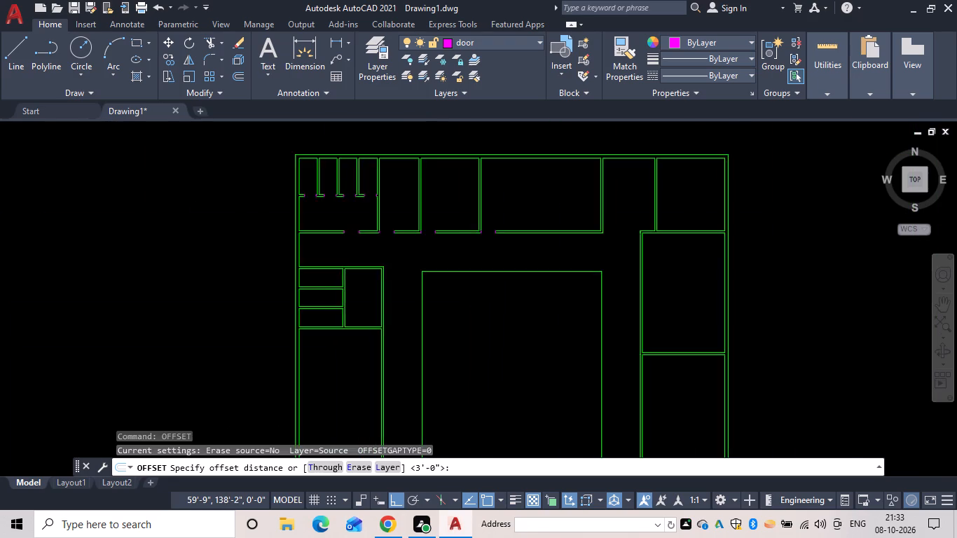
{"action": "middle_click_drag", "start_coordinate": [664, 255], "coordinate": [516, 303]}
{"action": "scroll", "coordinate": [531, 237], "scroll_direction": "up", "scroll_amount": 3}
{"action": "type", "text": "22'9\""}
{"action": "key", "text": "space"}
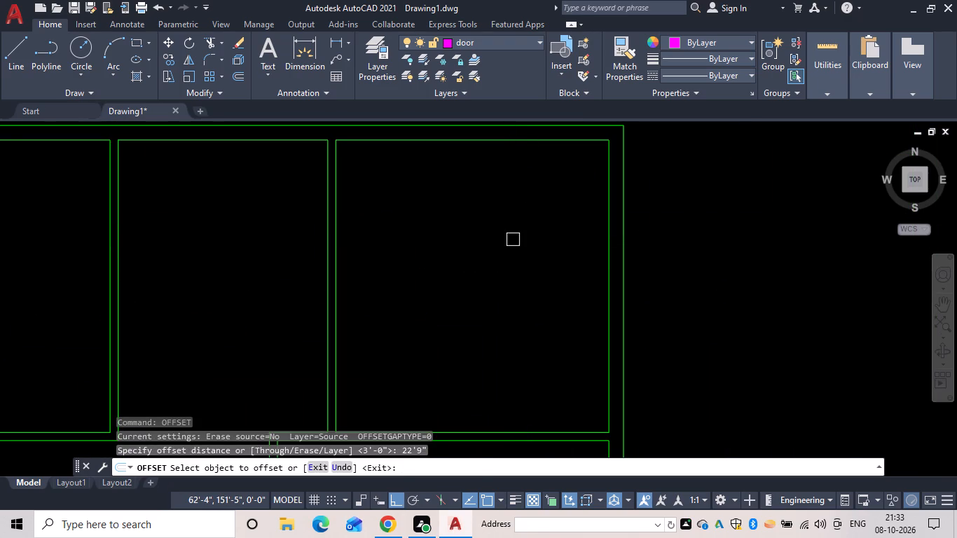
{"action": "left_click", "coordinate": [471, 138]}
{"action": "scroll", "coordinate": [505, 252], "scroll_direction": "down", "scroll_amount": 2}
{"action": "middle_click_drag", "start_coordinate": [501, 246], "coordinate": [490, 122]}
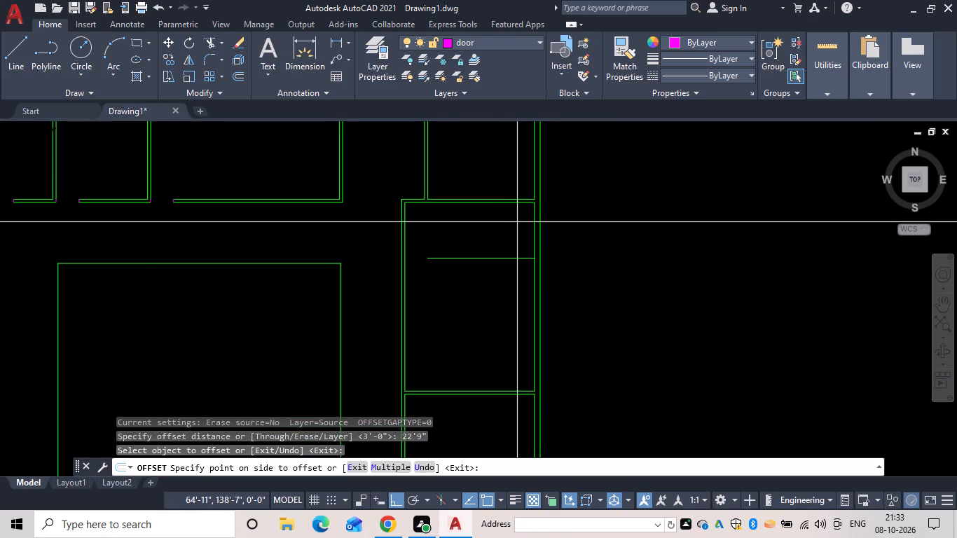
{"action": "left_click", "coordinate": [509, 228]}
{"action": "key", "text": "space"}
Offset the new horizontal wall line 5" south to form a double-line wall across the east wing's northernmost room.
{"action": "key", "text": "space"}
{"action": "type", "text": "5"}
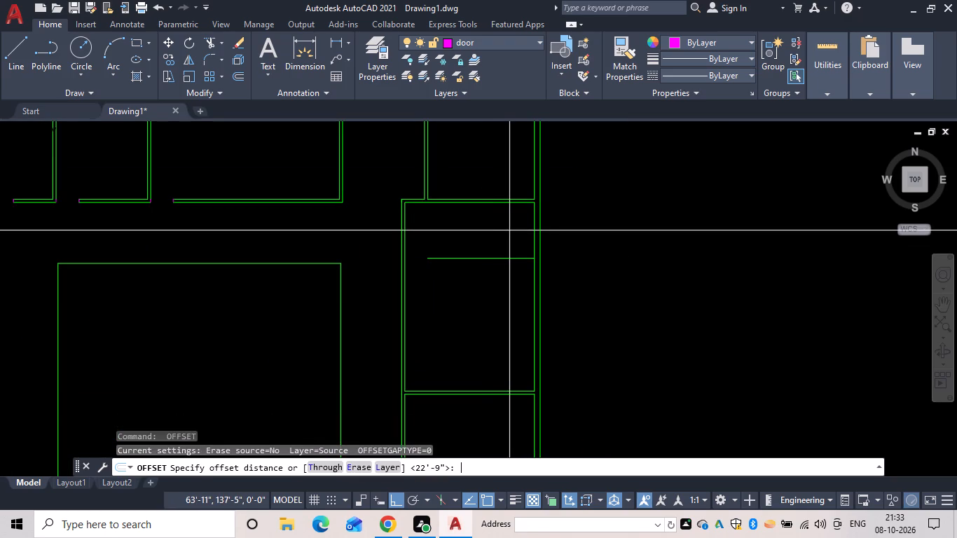
{"action": "key", "text": "space"}
{"action": "left_click", "coordinate": [481, 261]}
{"action": "left_click", "coordinate": [481, 282]}
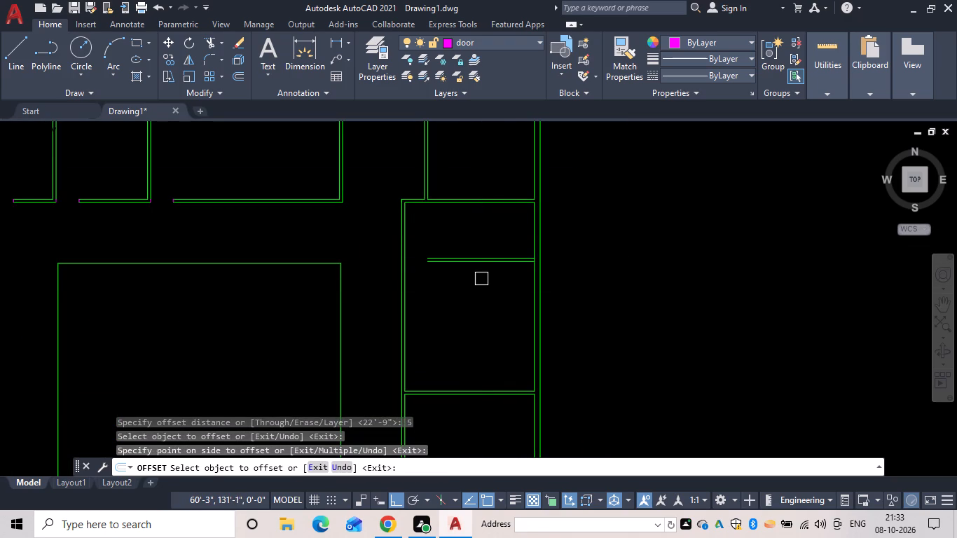
{"action": "key", "text": "Escape"}
Extend both new horizontal wall lines west to meet the east wing's inner west wall line.
{"action": "type", "text": "ex"}
{"action": "key", "text": "space"}
{"action": "left_click_drag", "start_coordinate": [476, 229], "coordinate": [476, 226]}
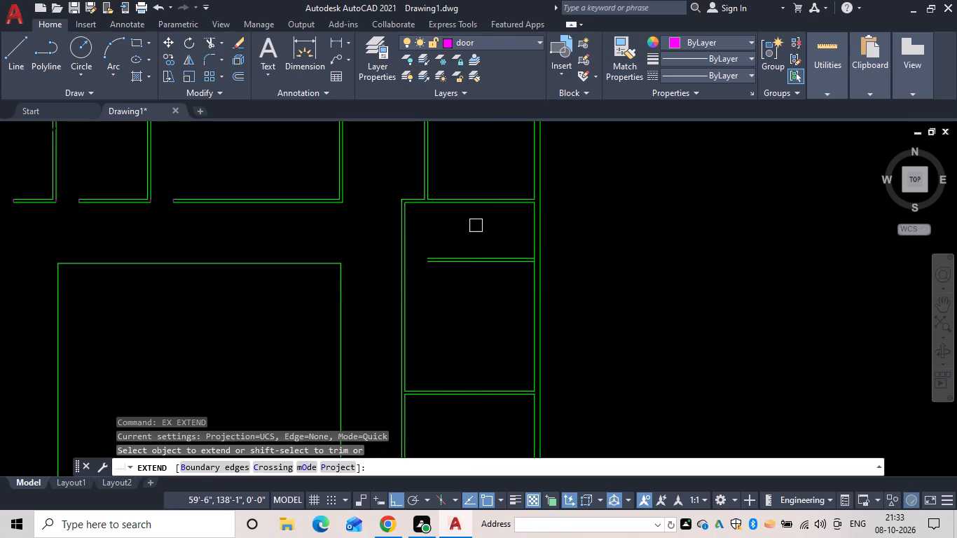
{"action": "left_click_drag", "start_coordinate": [476, 226], "coordinate": [459, 312]}
{"action": "key", "text": "Escape"}
Fillet the east wing's outer west wall line with the new wall's north line to form the outer northwest corner.
{"action": "type", "text": "f"}
{"action": "key", "text": "space"}
{"action": "scroll", "coordinate": [426, 303], "scroll_direction": "up", "scroll_amount": 2}
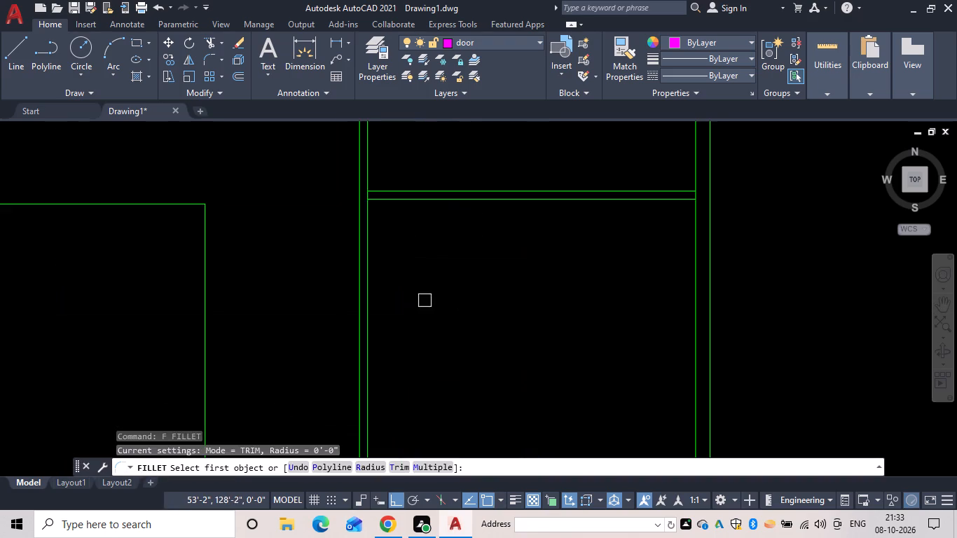
{"action": "left_click", "coordinate": [359, 219]}
{"action": "left_click", "coordinate": [390, 205]}
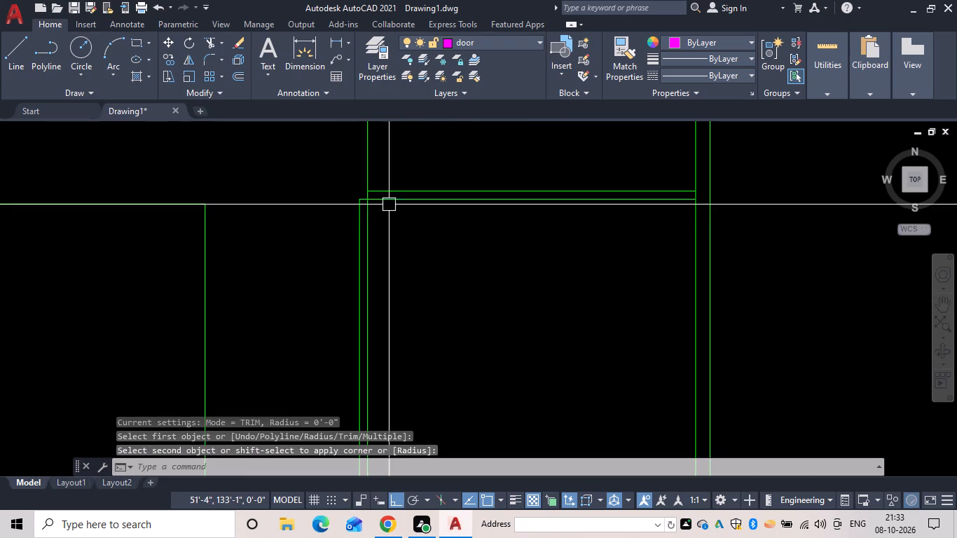
{"action": "key", "text": "space"}
{"action": "left_click", "coordinate": [359, 221]}
{"action": "left_click", "coordinate": [408, 191]}
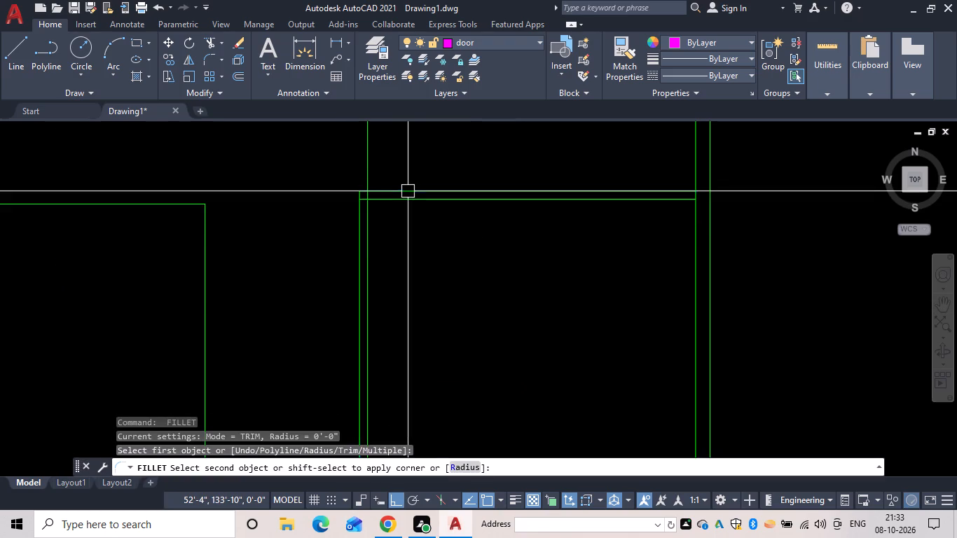
{"action": "key", "text": "Escape"}
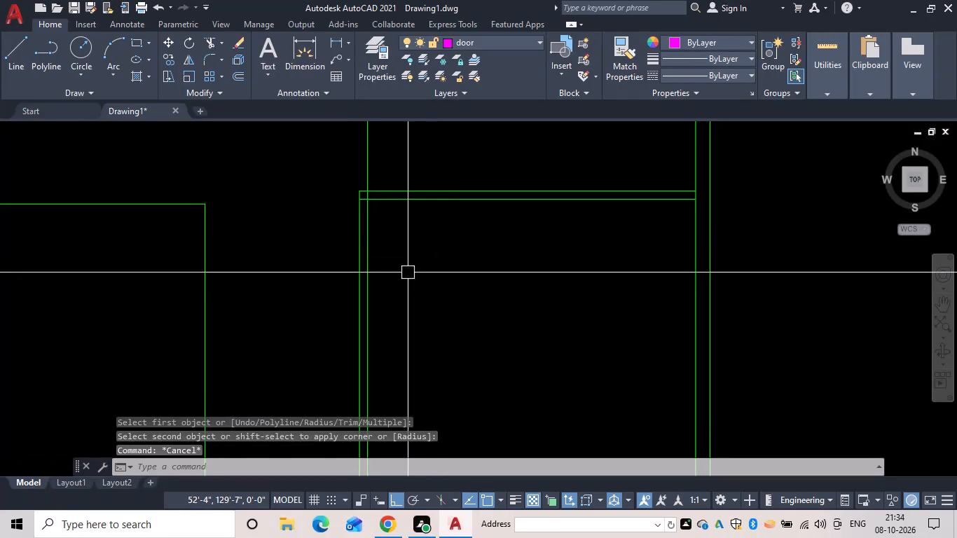
{"action": "key", "text": "Escape"}
Fillet the inner west wall line with the new wall's south line to form the inner northwest corner.
{"action": "scroll", "coordinate": [375, 230], "scroll_direction": "up", "scroll_amount": 3}
{"action": "middle_click_drag", "start_coordinate": [376, 230], "coordinate": [383, 301]}
{"action": "key", "text": "space"}
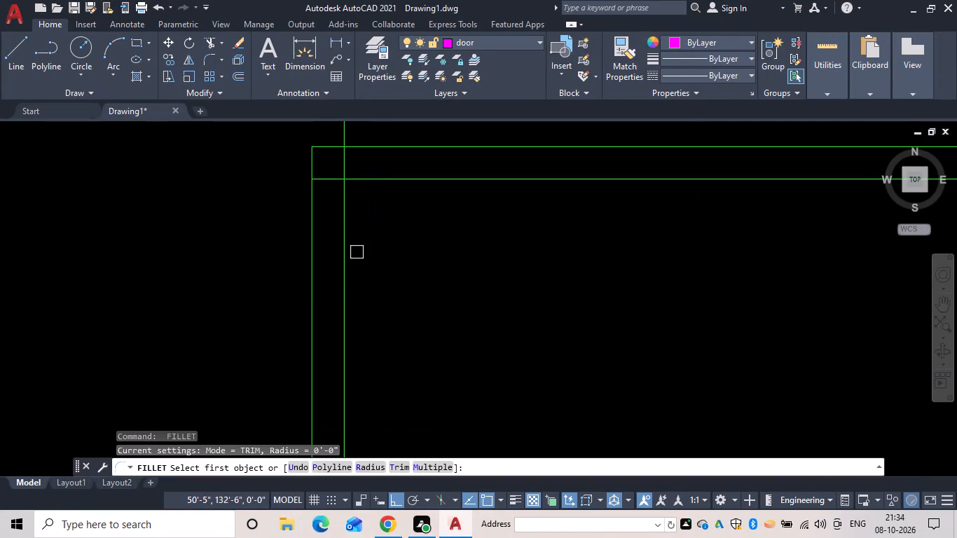
{"action": "left_click_drag", "start_coordinate": [346, 233], "coordinate": [362, 226]}
{"action": "left_click", "coordinate": [436, 179]}
Erase the old south wall lines of the northeast room, including the short west segment and its end line.
{"action": "scroll", "coordinate": [443, 222], "scroll_direction": "down", "scroll_amount": 4}
{"action": "middle_click_drag", "start_coordinate": [443, 226], "coordinate": [426, 277]}
{"action": "scroll", "coordinate": [432, 283], "scroll_direction": "down", "scroll_amount": 2}
{"action": "middle_click_drag", "start_coordinate": [429, 290], "coordinate": [432, 316]}
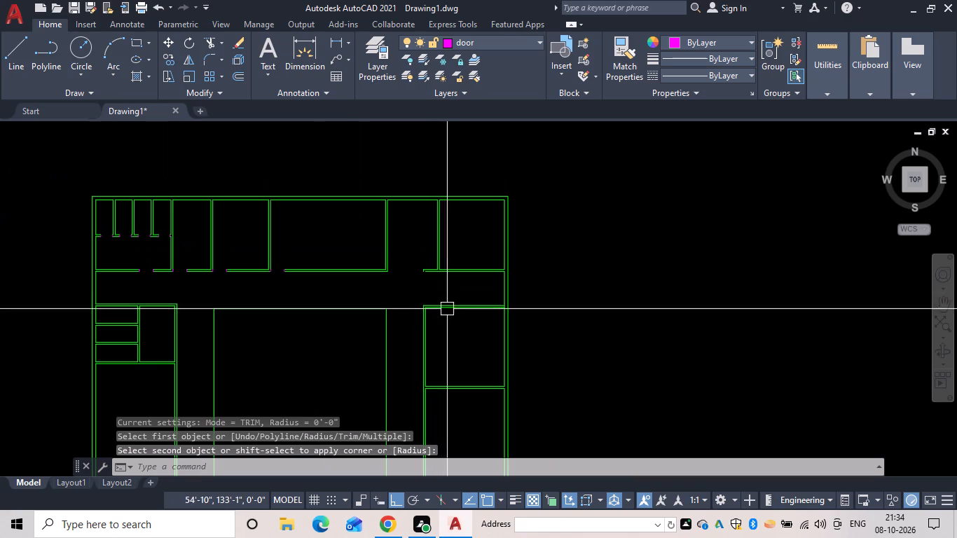
{"action": "left_click_drag", "start_coordinate": [467, 283], "coordinate": [460, 261]}
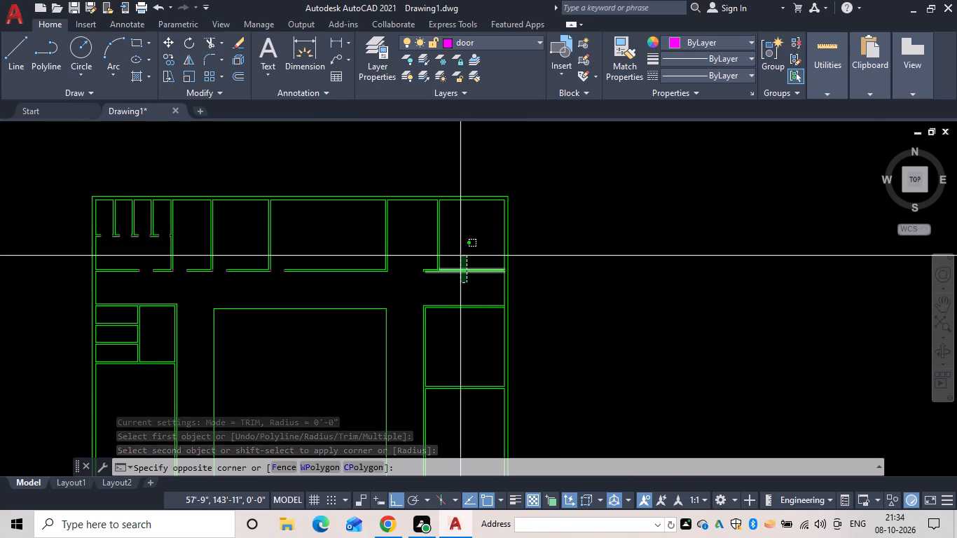
{"action": "left_click", "coordinate": [460, 256]}
{"action": "type", "text": "e"}
{"action": "key", "text": "space"}
{"action": "scroll", "coordinate": [413, 288], "scroll_direction": "up", "scroll_amount": 2}
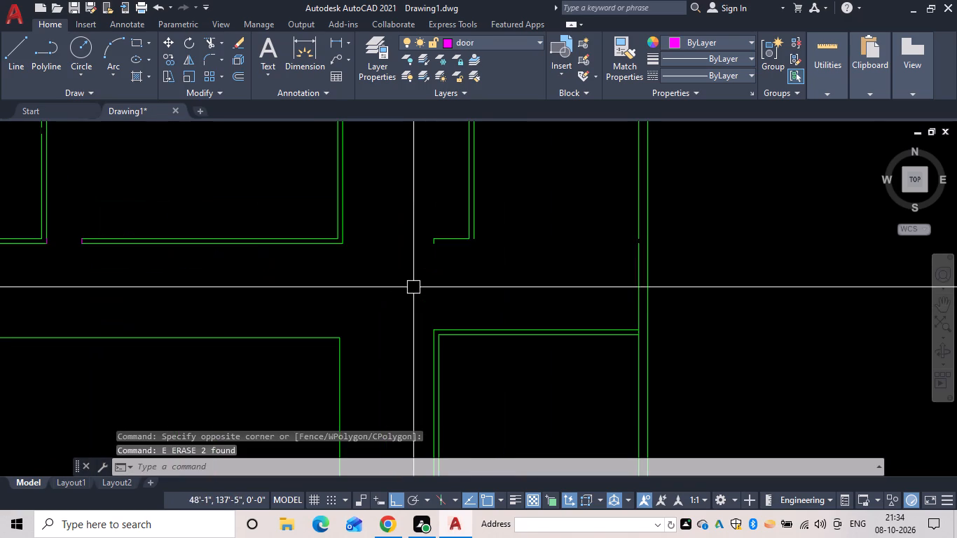
{"action": "left_click", "coordinate": [449, 241]}
{"action": "type", "text": "e"}
{"action": "key", "text": "space"}
{"action": "left_click", "coordinate": [436, 242]}
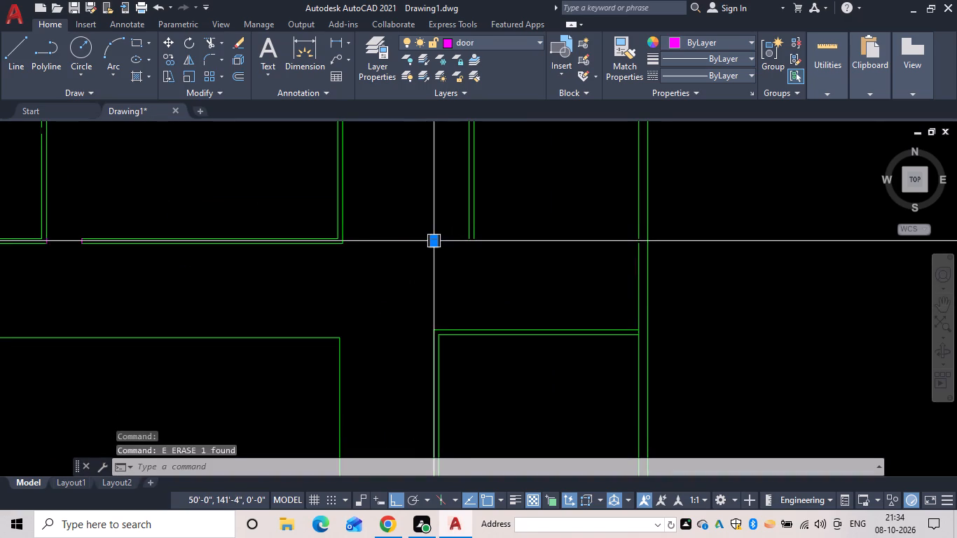
{"action": "type", "text": "e"}
{"action": "key", "text": "space"}
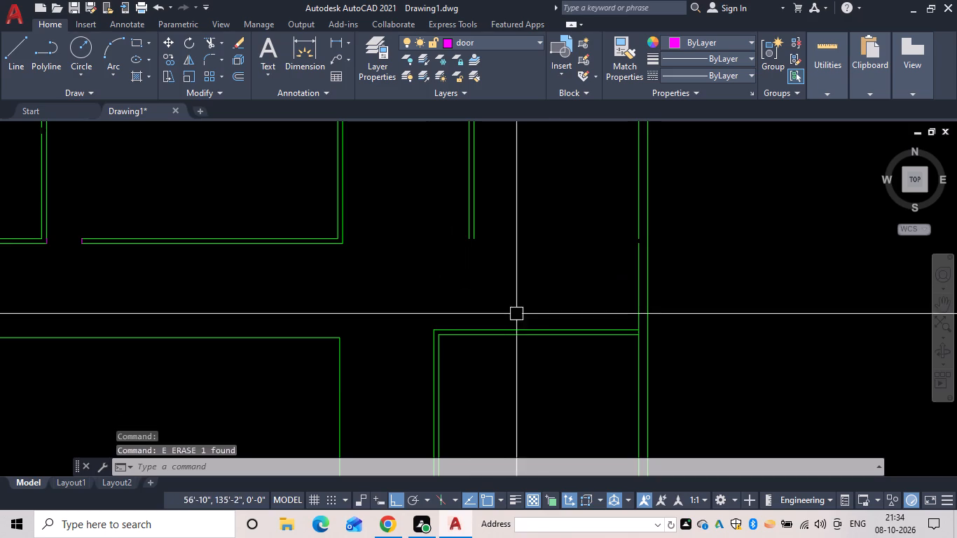
Extend both west wall lines of the northeast room south to the new wall.
{"action": "key", "text": "Escape"}
{"action": "type", "text": "ex"}
{"action": "key", "text": "space"}
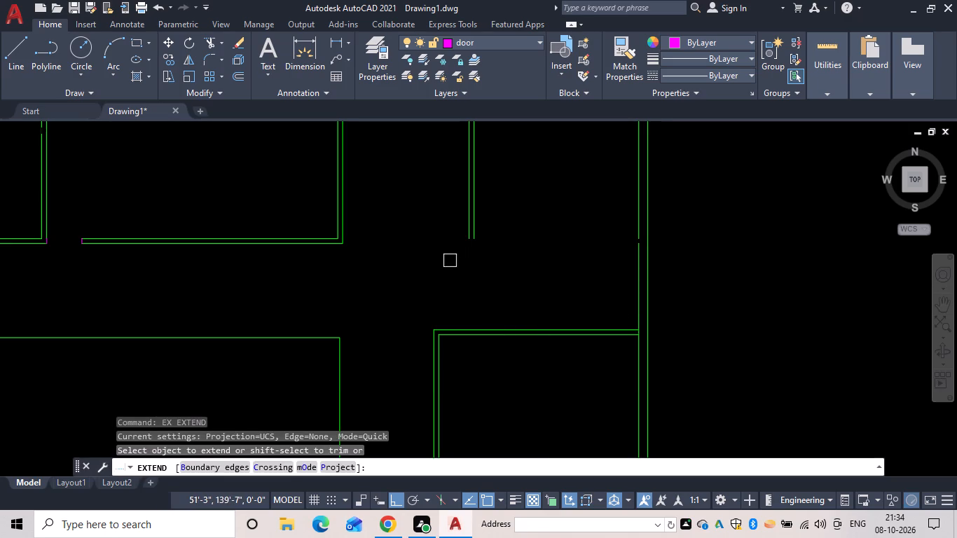
{"action": "left_click_drag", "start_coordinate": [444, 241], "coordinate": [518, 195]}
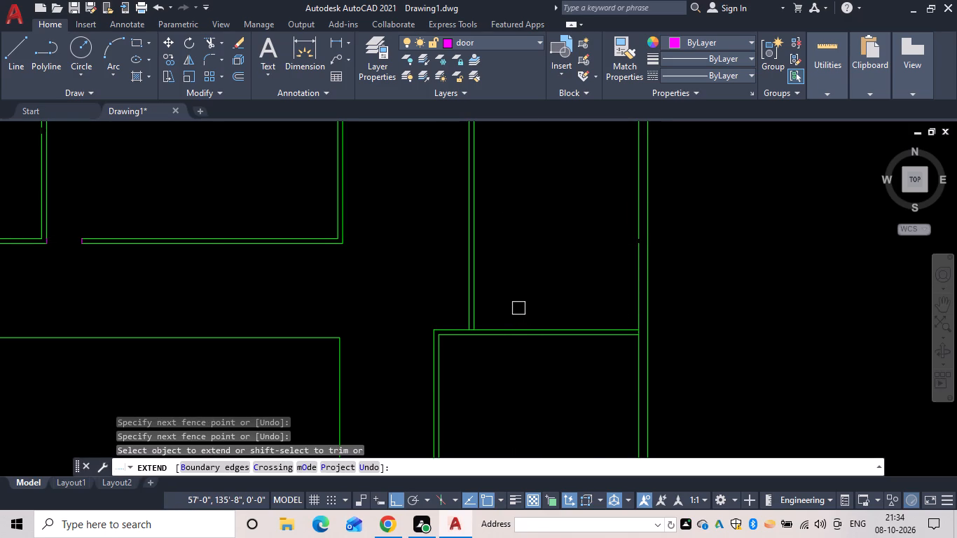
{"action": "scroll", "coordinate": [518, 308], "scroll_direction": "down", "scroll_amount": 1}
{"action": "middle_click", "coordinate": [517, 308]}
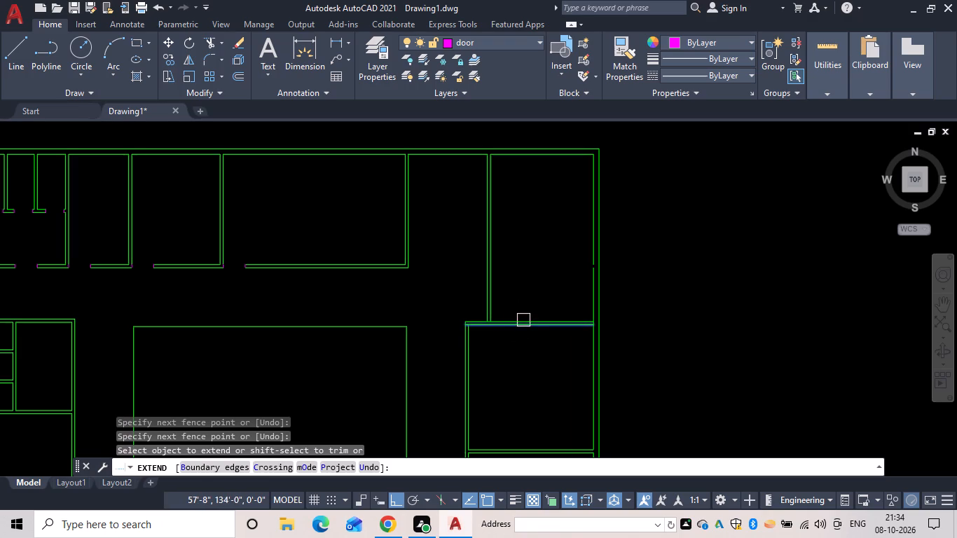
Extend the inner east wall line of the northeast room south across the gap left by the erased wall.
{"action": "scroll", "coordinate": [490, 340], "scroll_direction": "down", "scroll_amount": 2}
{"action": "middle_click_drag", "start_coordinate": [486, 338], "coordinate": [488, 282]}
{"action": "scroll", "coordinate": [525, 261], "scroll_direction": "up", "scroll_amount": 3}
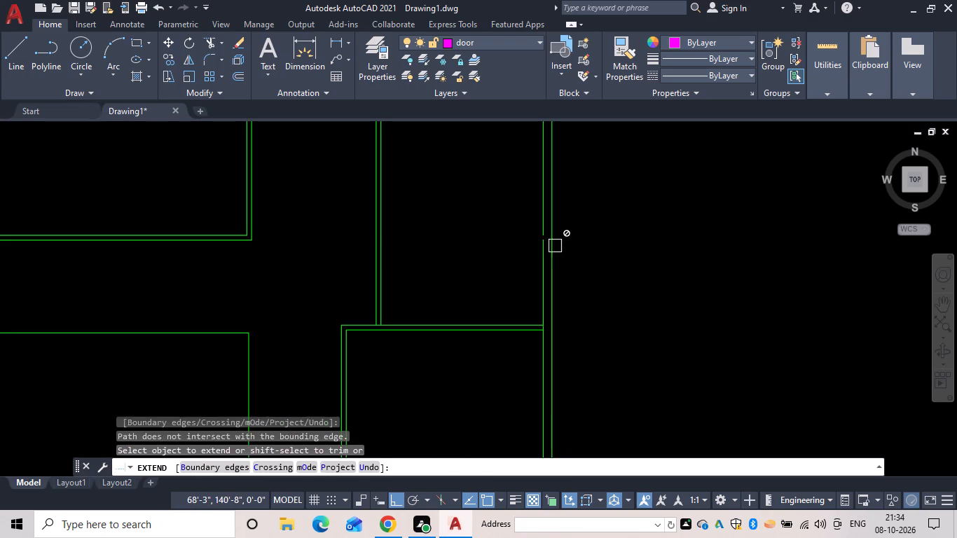
{"action": "key", "text": "Escape"}
{"action": "type", "text": "ex"}
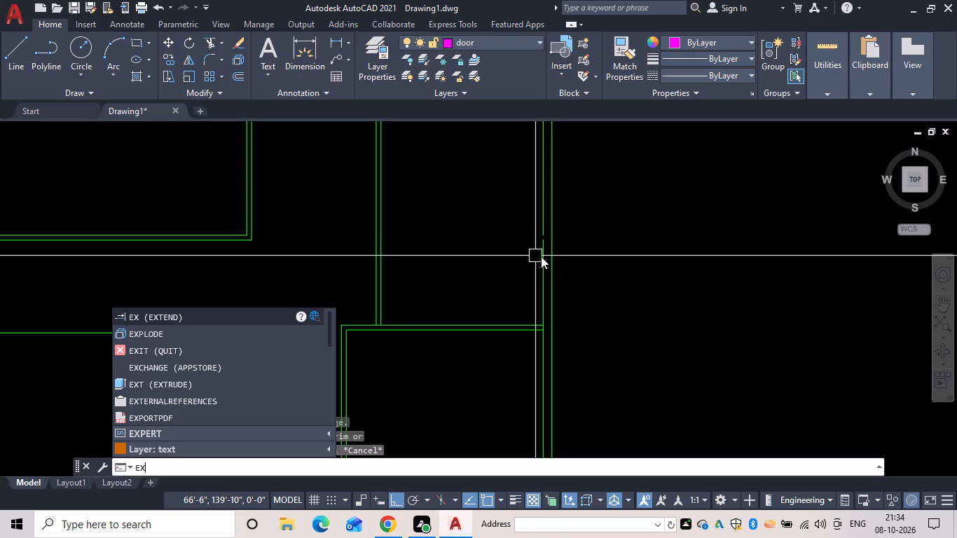
{"action": "key", "text": "space"}
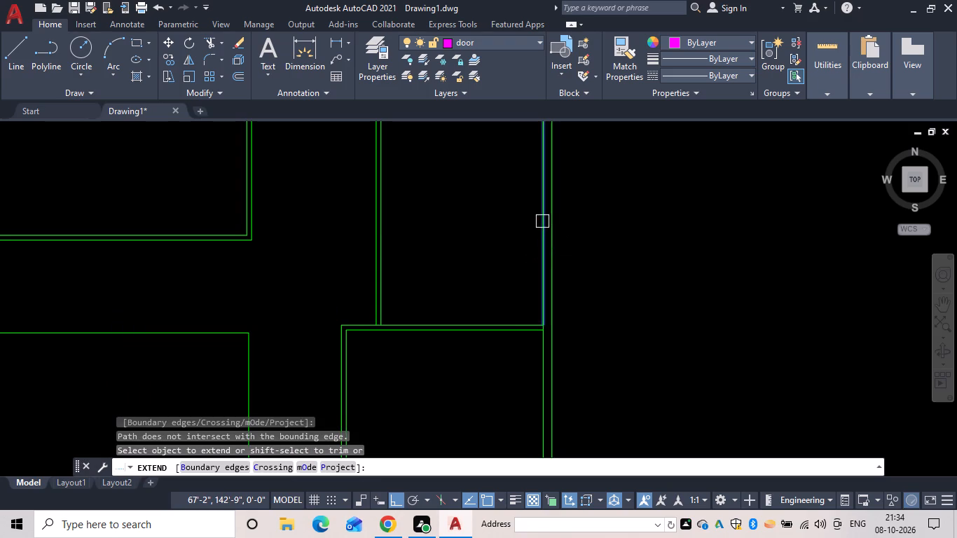
{"action": "left_click", "coordinate": [542, 221]}
{"action": "scroll", "coordinate": [570, 360], "scroll_direction": "down", "scroll_amount": 2}
{"action": "middle_click_drag", "start_coordinate": [570, 360], "coordinate": [549, 249]}
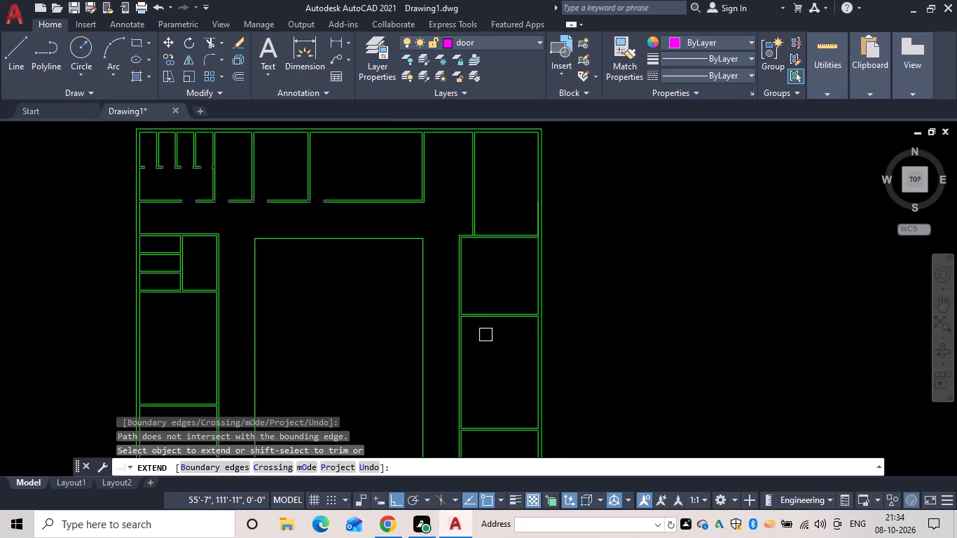
{"action": "key", "text": "Escape"}
Trim away the east wing's two old partition walls and its south end wall between the side walls.
{"action": "key", "text": "t"}
{"action": "type", "text": "r"}
{"action": "key", "text": "space"}
{"action": "left_click_drag", "start_coordinate": [490, 354], "coordinate": [486, 294]}
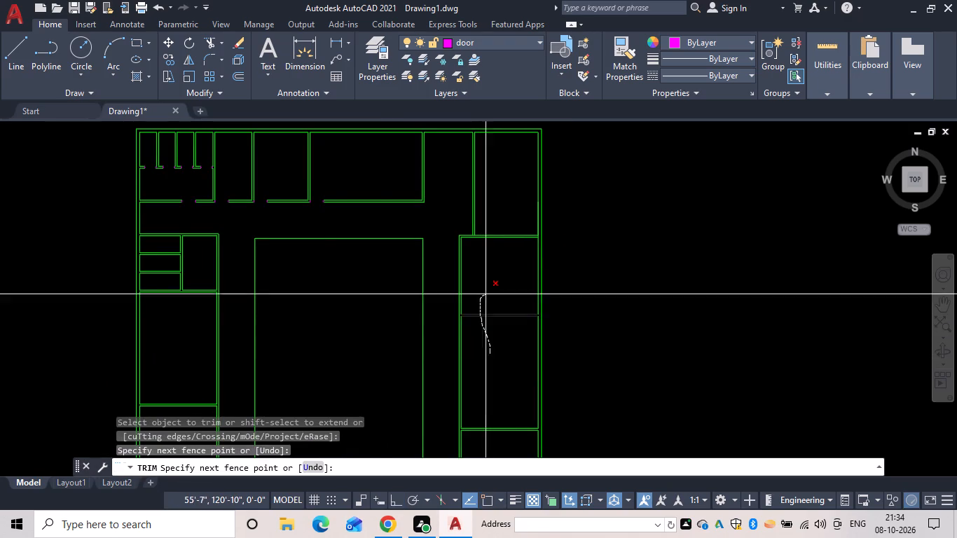
{"action": "left_click_drag", "start_coordinate": [486, 294], "coordinate": [491, 300]}
{"action": "scroll", "coordinate": [495, 303], "scroll_direction": "down", "scroll_amount": 2}
{"action": "middle_click_drag", "start_coordinate": [495, 304], "coordinate": [499, 221]}
{"action": "left_click_drag", "start_coordinate": [500, 221], "coordinate": [502, 287]}
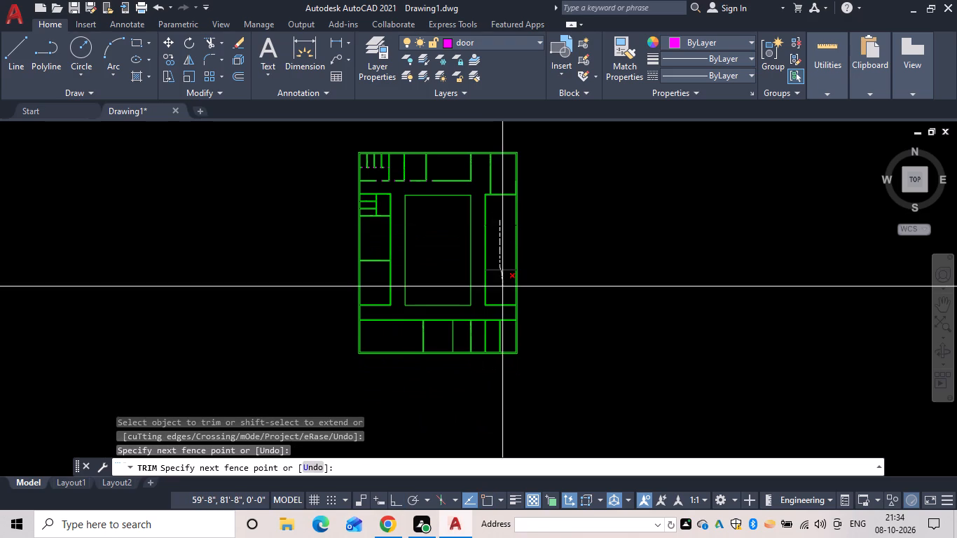
{"action": "left_click_drag", "start_coordinate": [502, 287], "coordinate": [501, 315]}
{"action": "key", "text": "Escape"}
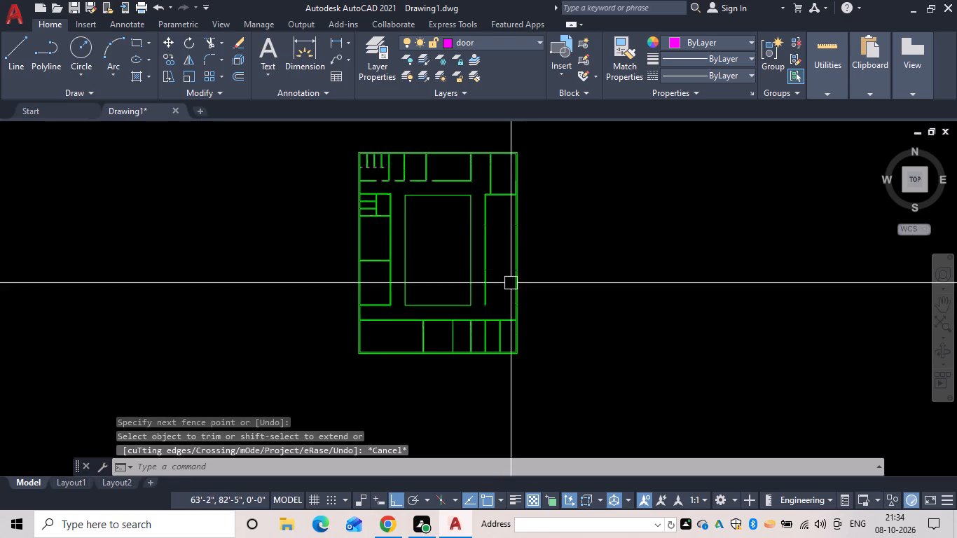
Offset the east wing's inner north wall line 24'9" south for the first new partition.
{"action": "scroll", "coordinate": [528, 193], "scroll_direction": "up", "scroll_amount": 2}
{"action": "type", "text": "og"}
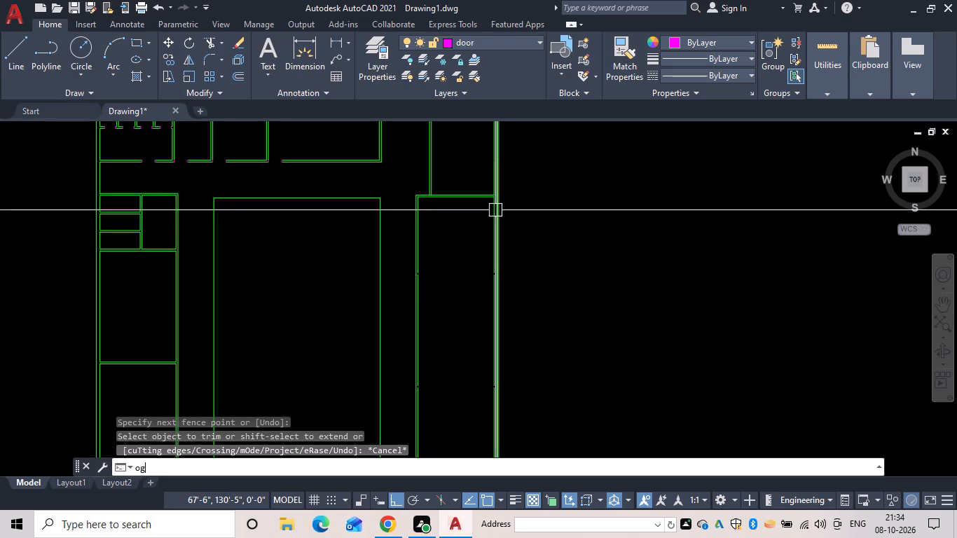
{"action": "key", "text": "f"}
{"action": "key", "text": "Escape"}
{"action": "type", "text": "of"}
{"action": "key", "text": "space"}
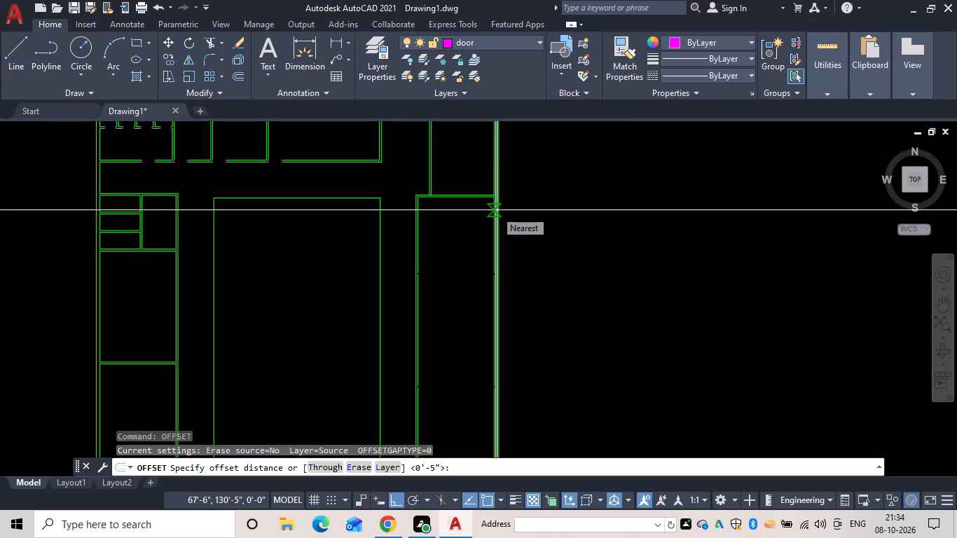
{"action": "type", "text": "24'9\""}
{"action": "key", "text": "space"}
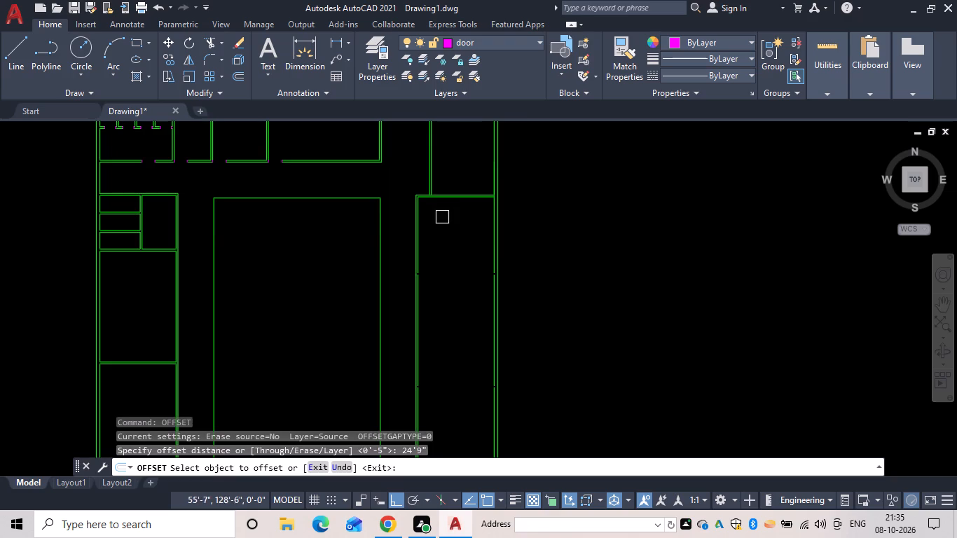
{"action": "scroll", "coordinate": [444, 203], "scroll_direction": "up", "scroll_amount": 1}
{"action": "left_click_drag", "start_coordinate": [451, 196], "coordinate": [452, 203]}
{"action": "left_click", "coordinate": [457, 284]}
{"action": "key", "text": "space"}
Offset the first new partition line in the east wing 5" south to give it wall thickness.
{"action": "key", "text": "space"}
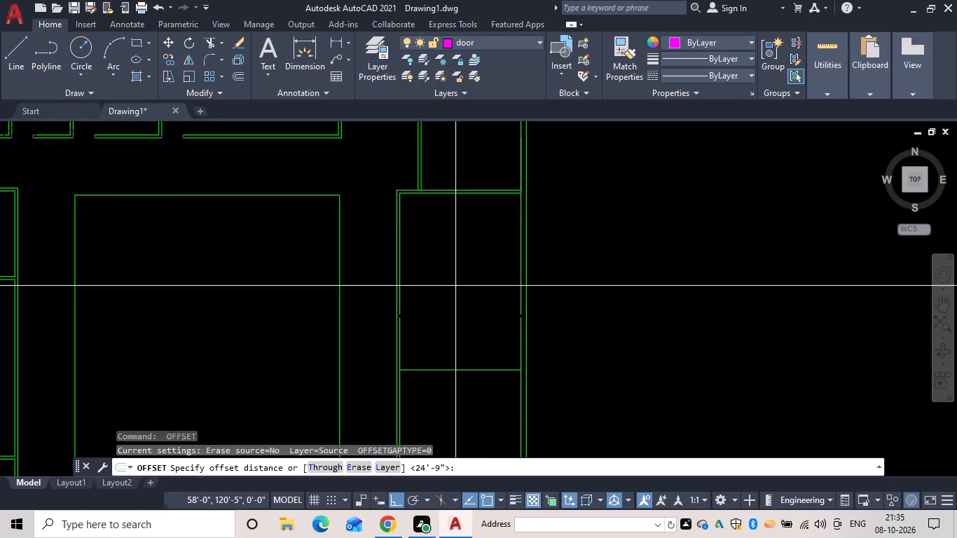
{"action": "type", "text": "5"}
{"action": "key", "text": "space"}
{"action": "left_click", "coordinate": [464, 371]}
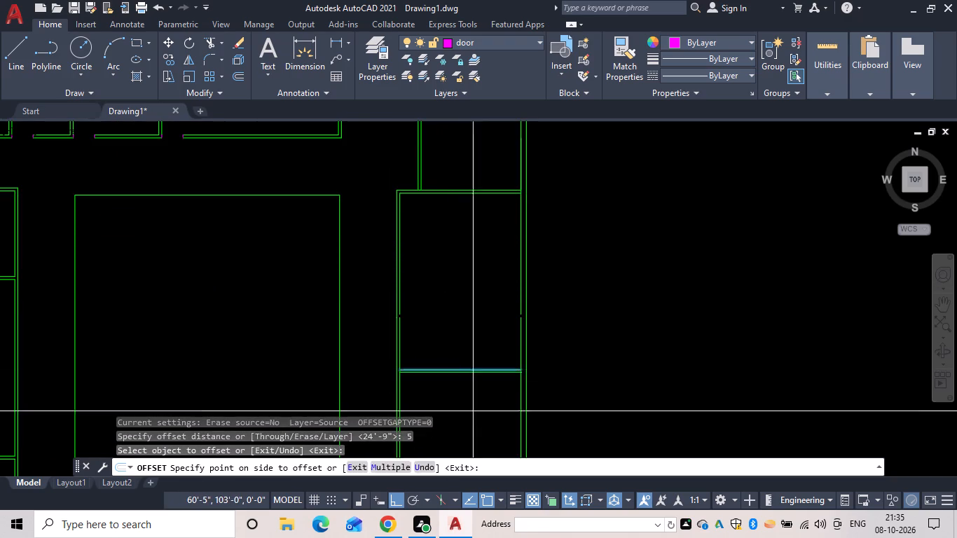
{"action": "left_click", "coordinate": [473, 411]}
{"action": "middle_click_drag", "start_coordinate": [478, 403], "coordinate": [493, 290]}
{"action": "key", "text": "space"}
Offset the first partition's south line 24'9" south for the second partition in the east wing.
{"action": "key", "text": "space"}
{"action": "type", "text": "24'9\""}
{"action": "key", "text": "space"}
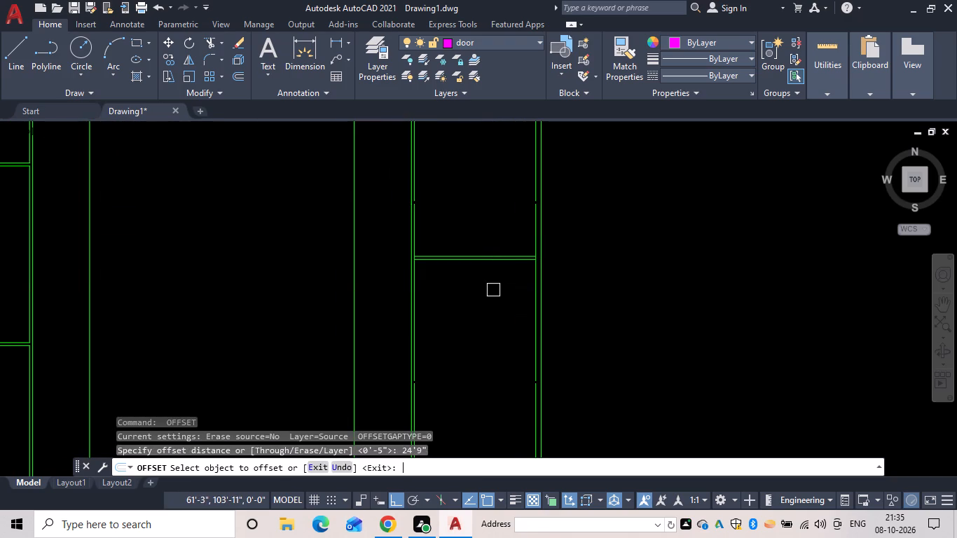
{"action": "left_click_drag", "start_coordinate": [474, 261], "coordinate": [474, 268]}
{"action": "left_click", "coordinate": [477, 361]}
{"action": "scroll", "coordinate": [478, 361], "scroll_direction": "down", "scroll_amount": 1}
{"action": "middle_click_drag", "start_coordinate": [479, 354], "coordinate": [479, 360]}
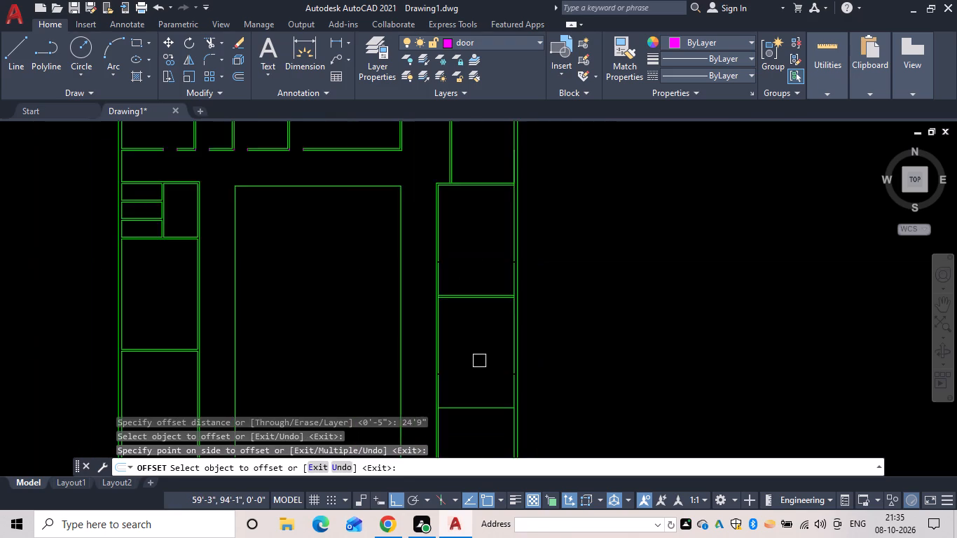
{"action": "middle_click_drag", "start_coordinate": [479, 360], "coordinate": [457, 232]}
{"action": "key", "text": "space"}
Offset the second partition line in the east wing 5" south to give it wall thickness.
{"action": "key", "text": "space"}
{"action": "type", "text": "5"}
{"action": "key", "text": "space"}
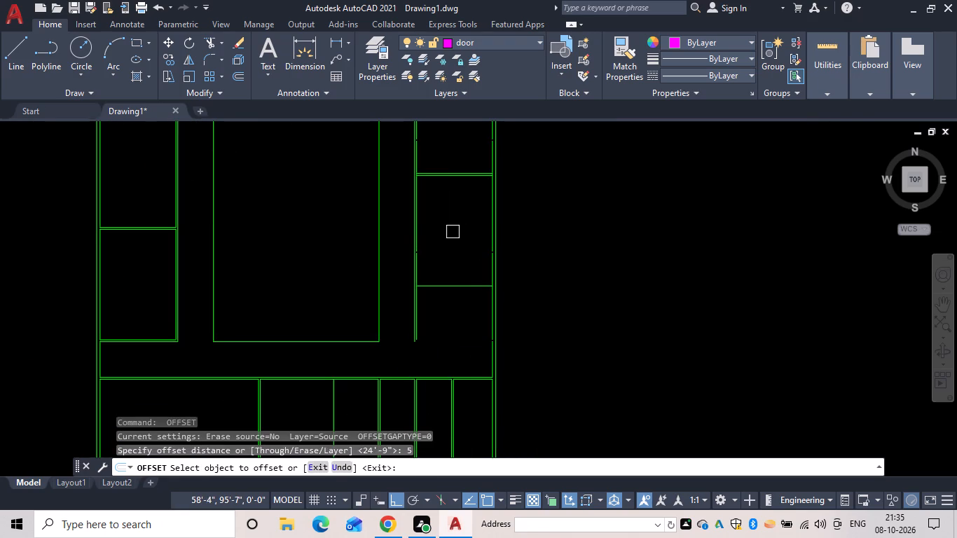
{"action": "left_click_drag", "start_coordinate": [459, 289], "coordinate": [459, 301]}
{"action": "left_click", "coordinate": [461, 338]}
{"action": "scroll", "coordinate": [458, 302], "scroll_direction": "up", "scroll_amount": 1}
{"action": "key", "text": "space"}
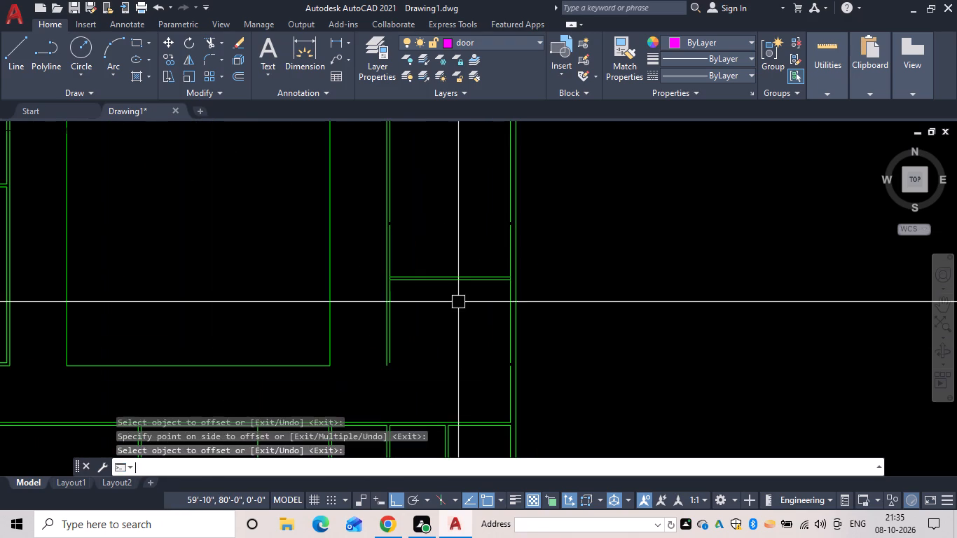
Offset the second partition's south line 14' south for the east wing's southernmost room.
{"action": "key", "text": "space"}
{"action": "type", "text": "14'"}
{"action": "key", "text": "space"}
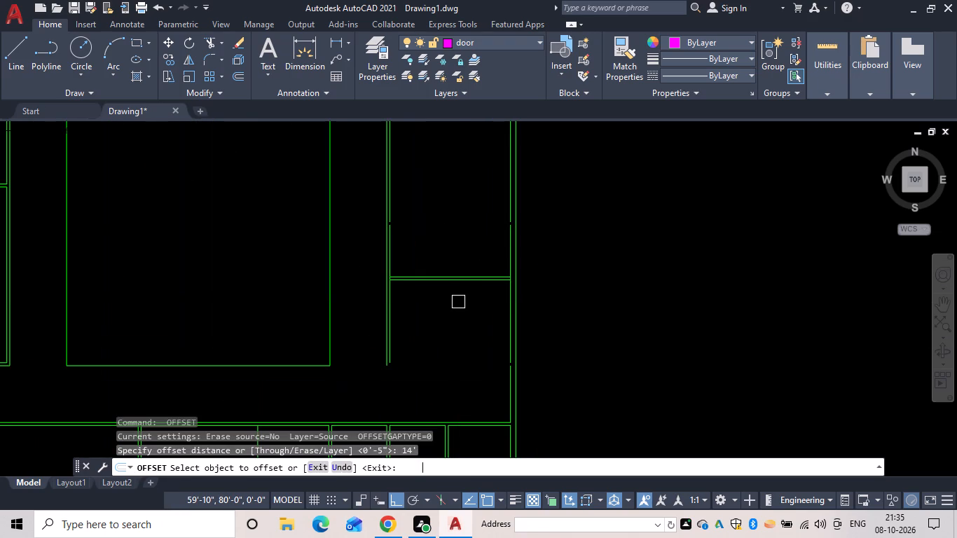
{"action": "left_click_drag", "start_coordinate": [450, 283], "coordinate": [443, 309]}
{"action": "left_click", "coordinate": [431, 360]}
{"action": "key", "text": "space"}
{"action": "key", "text": "space"}
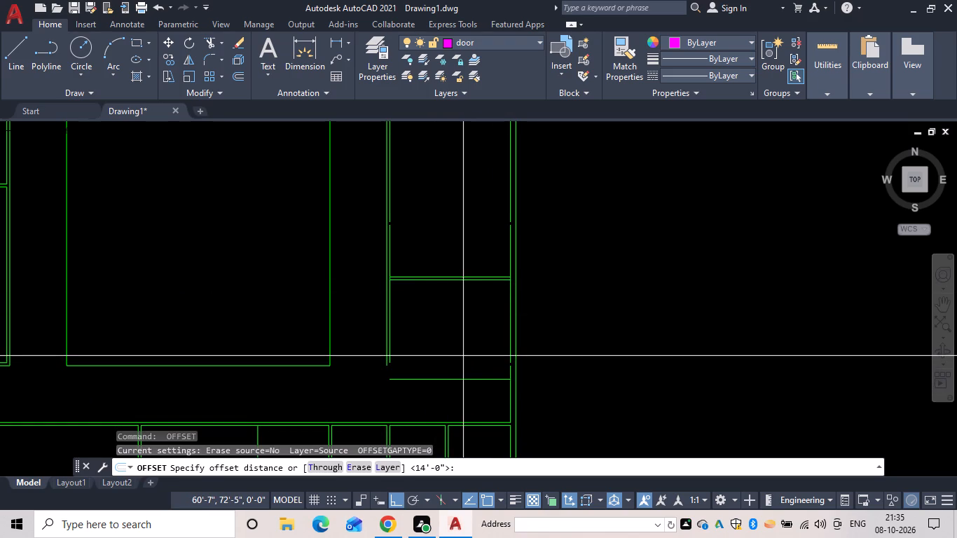
Offset the east wing's newest southern partition line 5" south to give it wall thickness.
{"action": "key", "text": "5"}
{"action": "key", "text": "space"}
{"action": "left_click_drag", "start_coordinate": [439, 379], "coordinate": [439, 389]}
{"action": "left_click", "coordinate": [439, 392]}
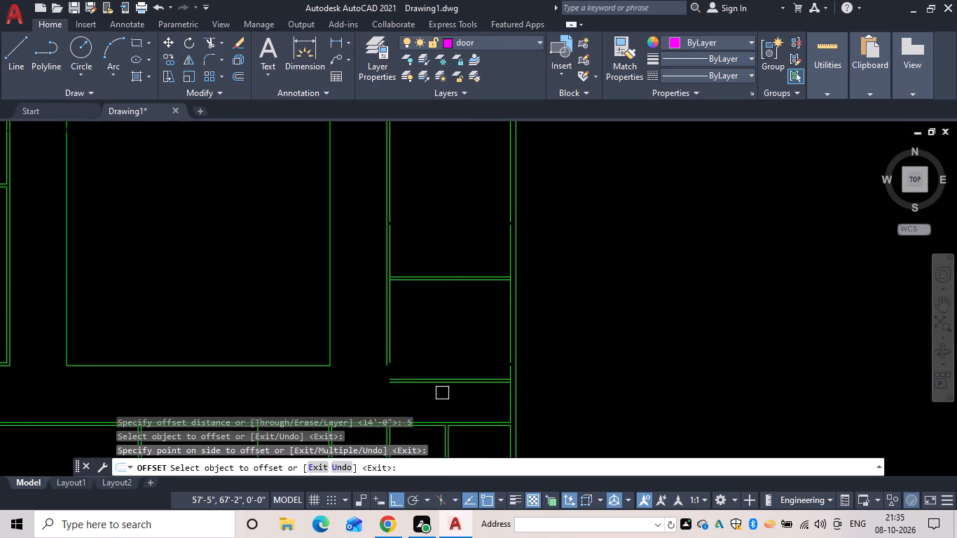
{"action": "scroll", "coordinate": [449, 388], "scroll_direction": "down", "scroll_amount": 1}
{"action": "middle_click_drag", "start_coordinate": [449, 388], "coordinate": [486, 357]}
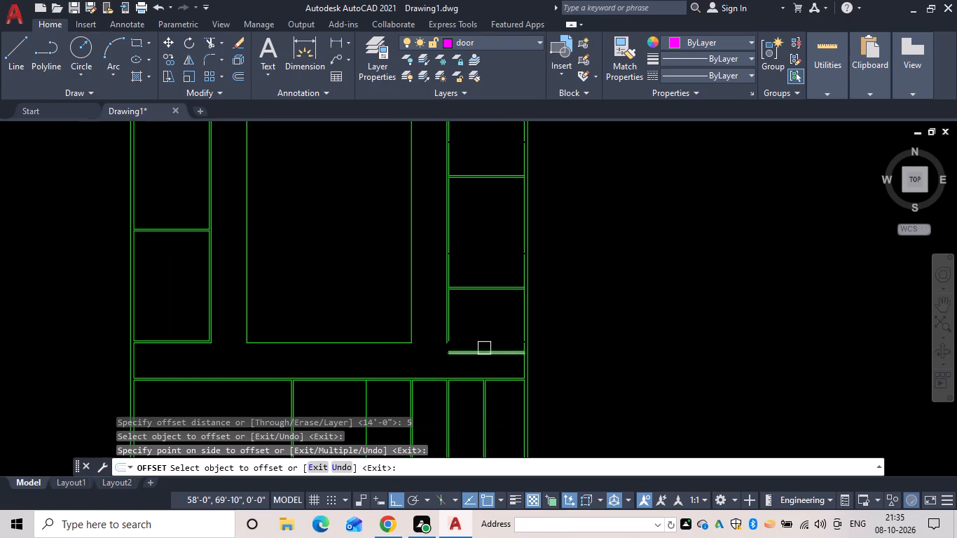
{"action": "scroll", "coordinate": [483, 368], "scroll_direction": "up", "scroll_amount": 1}
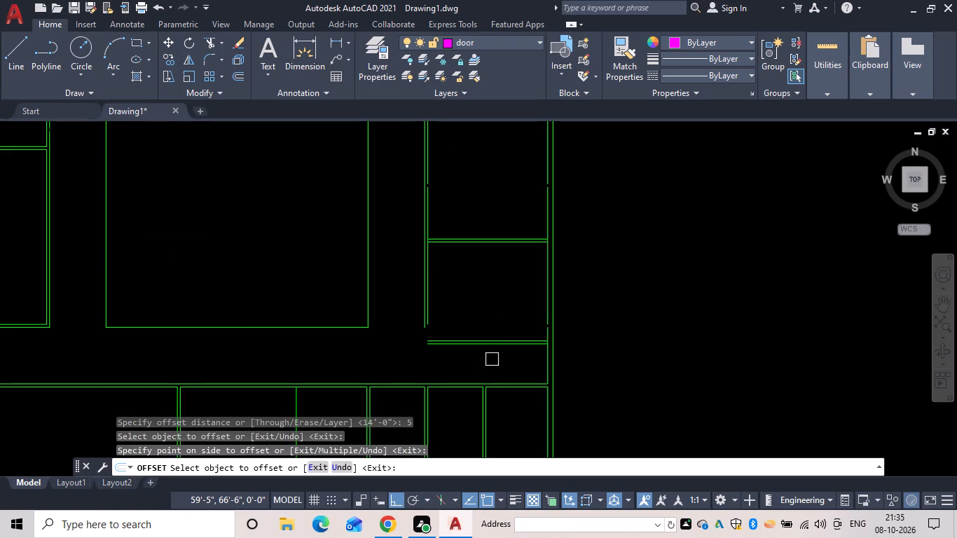
{"action": "scroll", "coordinate": [489, 306], "scroll_direction": "down", "scroll_amount": 1}
{"action": "scroll", "coordinate": [488, 308], "scroll_direction": "up", "scroll_amount": 3}
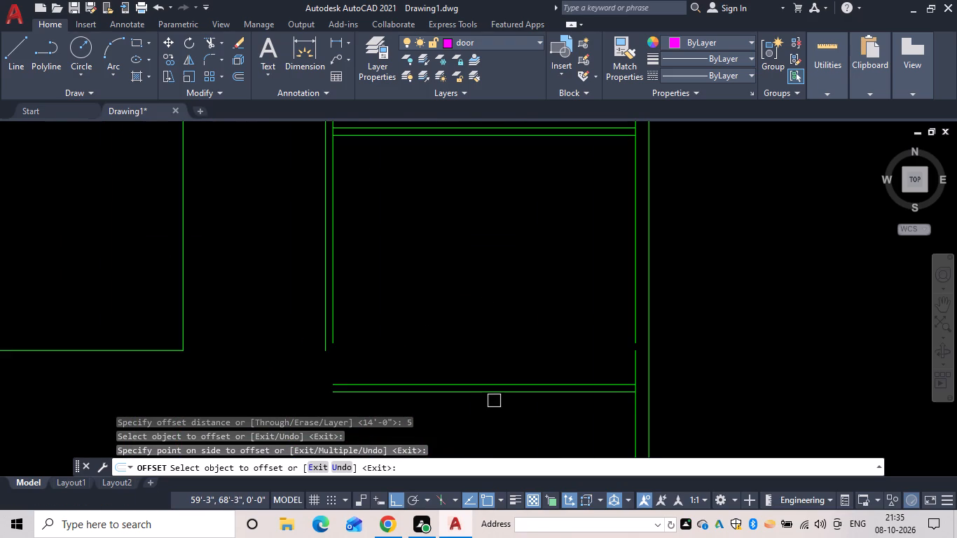
{"action": "left_click_drag", "start_coordinate": [503, 411], "coordinate": [501, 397]}
{"action": "key", "text": "Escape"}
Move the new southern double wall line about 2'-3" north to meet the end of the east wing's inner wall line.
{"action": "left_click_drag", "start_coordinate": [515, 409], "coordinate": [500, 382]}
{"action": "left_click", "coordinate": [491, 372]}
{"action": "key", "text": "m"}
{"action": "key", "text": "space"}
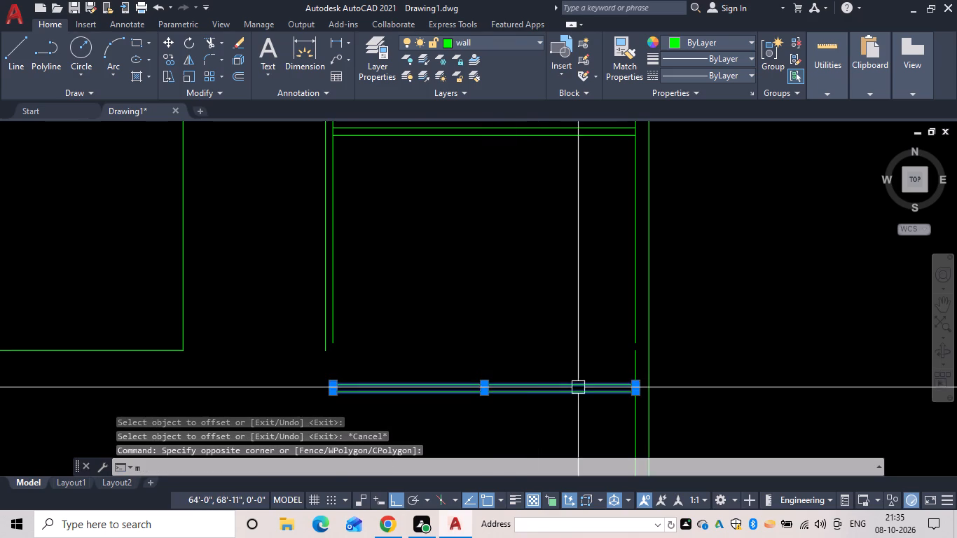
{"action": "scroll", "coordinate": [645, 395], "scroll_direction": "up", "scroll_amount": 3}
{"action": "left_click", "coordinate": [596, 357]}
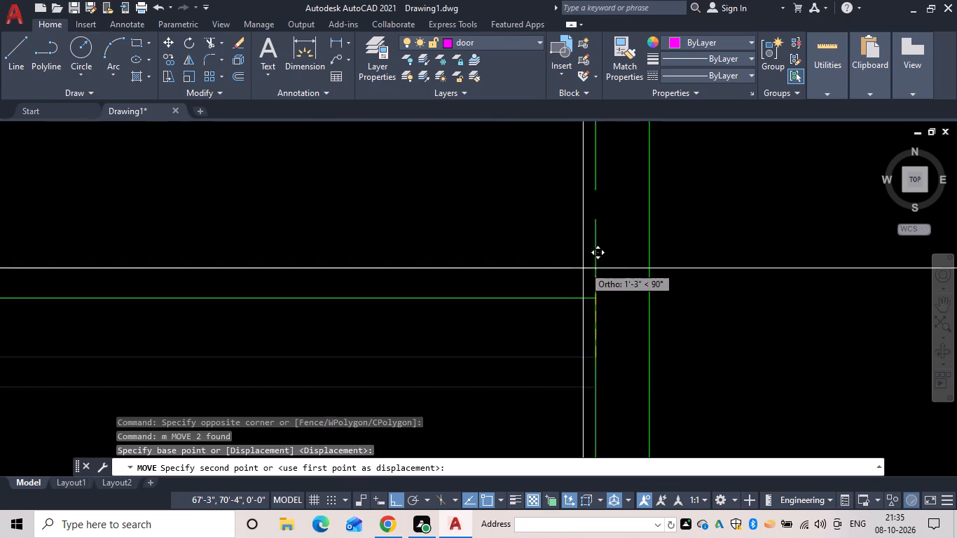
{"action": "scroll", "coordinate": [584, 266], "scroll_direction": "down", "scroll_amount": 1}
{"action": "middle_click_drag", "start_coordinate": [584, 280], "coordinate": [588, 322]}
{"action": "scroll", "coordinate": [593, 257], "scroll_direction": "up", "scroll_amount": 1}
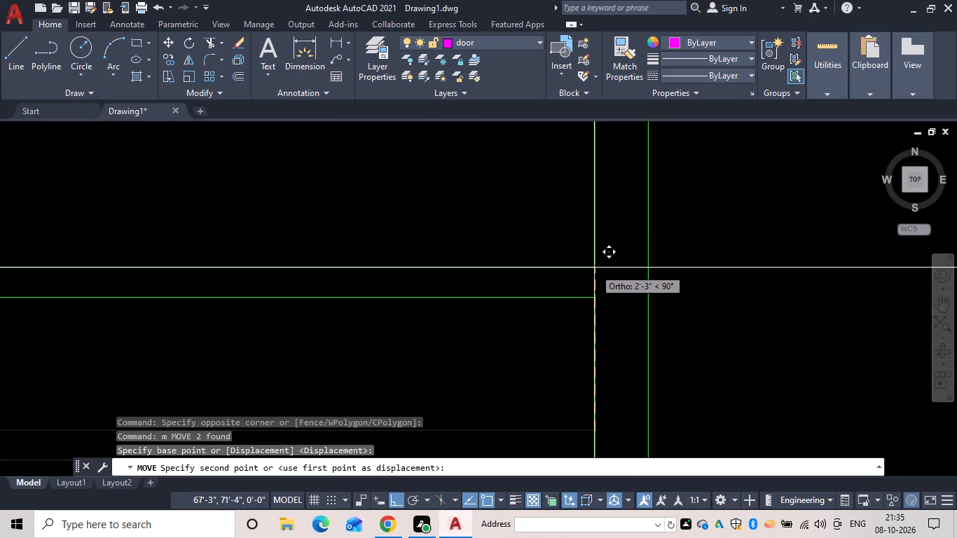
{"action": "left_click", "coordinate": [594, 264]}
Fillet the moved wall's south line with the east wing's outer courtyard-side wall line at radius 0 to close the southwest corner.
{"action": "scroll", "coordinate": [285, 279], "scroll_direction": "down", "scroll_amount": 3}
{"action": "middle_click_drag", "start_coordinate": [197, 338], "coordinate": [337, 354]}
{"action": "key", "text": "Escape"}
{"action": "type", "text": "f"}
{"action": "key", "text": "space"}
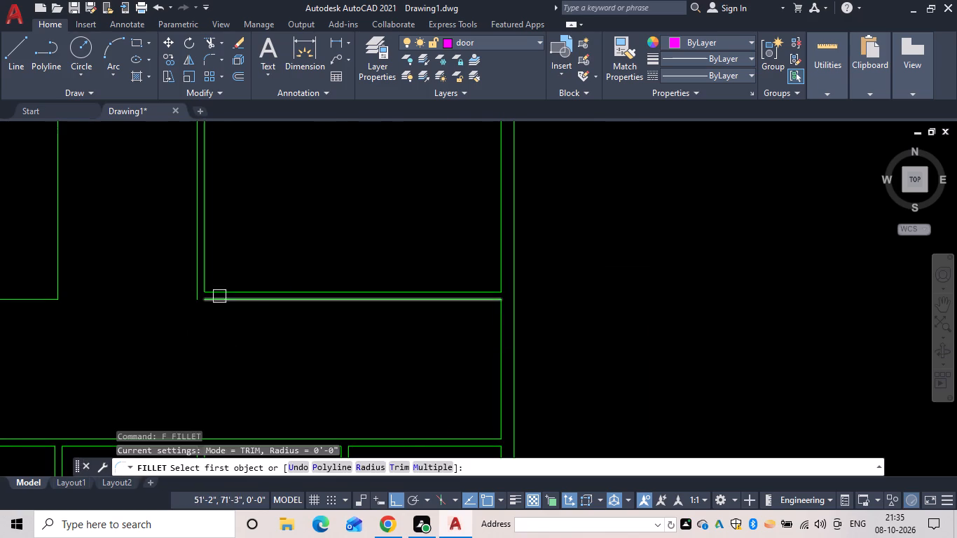
{"action": "left_click", "coordinate": [216, 304]}
{"action": "left_click", "coordinate": [196, 289]}
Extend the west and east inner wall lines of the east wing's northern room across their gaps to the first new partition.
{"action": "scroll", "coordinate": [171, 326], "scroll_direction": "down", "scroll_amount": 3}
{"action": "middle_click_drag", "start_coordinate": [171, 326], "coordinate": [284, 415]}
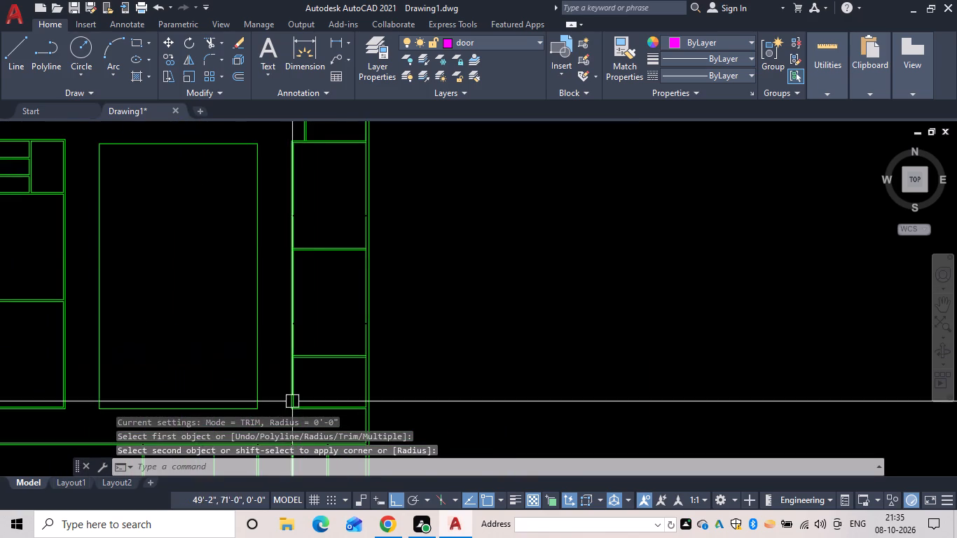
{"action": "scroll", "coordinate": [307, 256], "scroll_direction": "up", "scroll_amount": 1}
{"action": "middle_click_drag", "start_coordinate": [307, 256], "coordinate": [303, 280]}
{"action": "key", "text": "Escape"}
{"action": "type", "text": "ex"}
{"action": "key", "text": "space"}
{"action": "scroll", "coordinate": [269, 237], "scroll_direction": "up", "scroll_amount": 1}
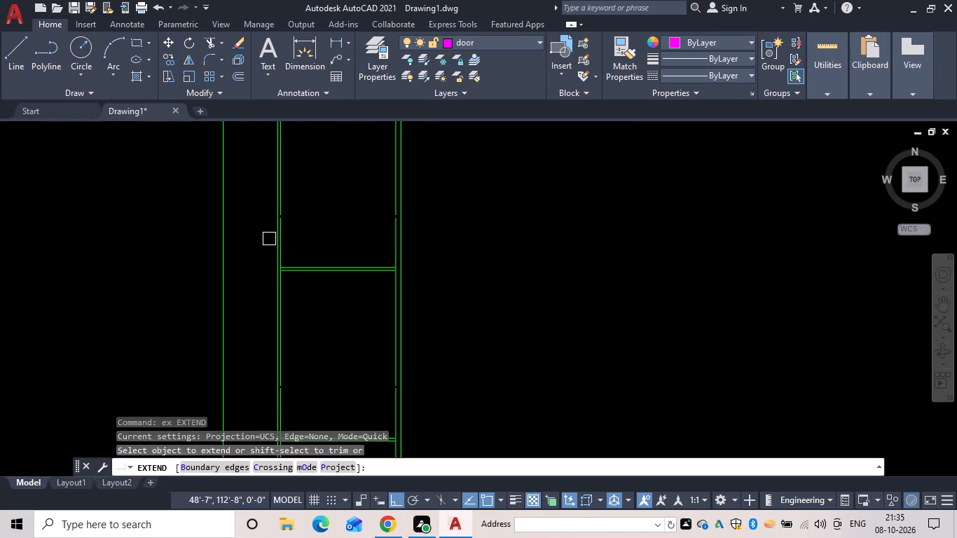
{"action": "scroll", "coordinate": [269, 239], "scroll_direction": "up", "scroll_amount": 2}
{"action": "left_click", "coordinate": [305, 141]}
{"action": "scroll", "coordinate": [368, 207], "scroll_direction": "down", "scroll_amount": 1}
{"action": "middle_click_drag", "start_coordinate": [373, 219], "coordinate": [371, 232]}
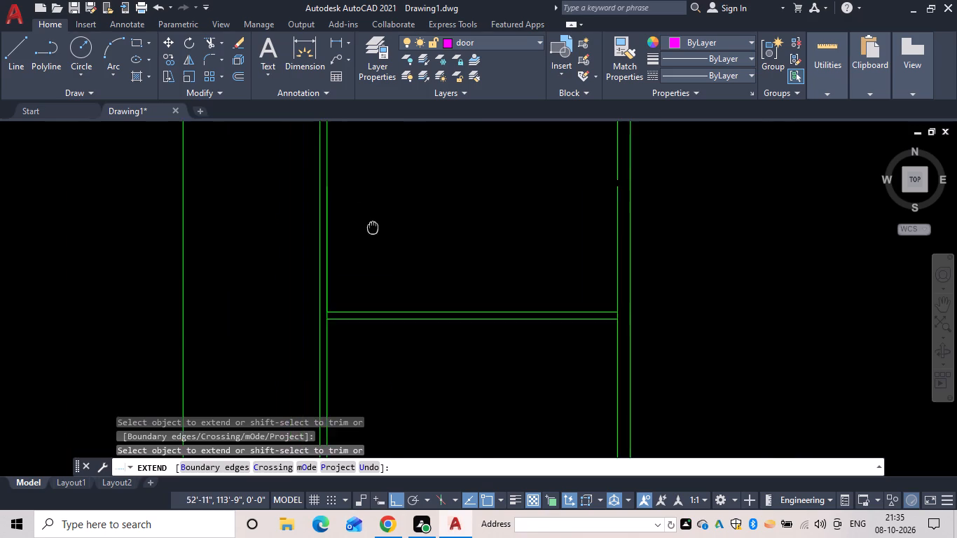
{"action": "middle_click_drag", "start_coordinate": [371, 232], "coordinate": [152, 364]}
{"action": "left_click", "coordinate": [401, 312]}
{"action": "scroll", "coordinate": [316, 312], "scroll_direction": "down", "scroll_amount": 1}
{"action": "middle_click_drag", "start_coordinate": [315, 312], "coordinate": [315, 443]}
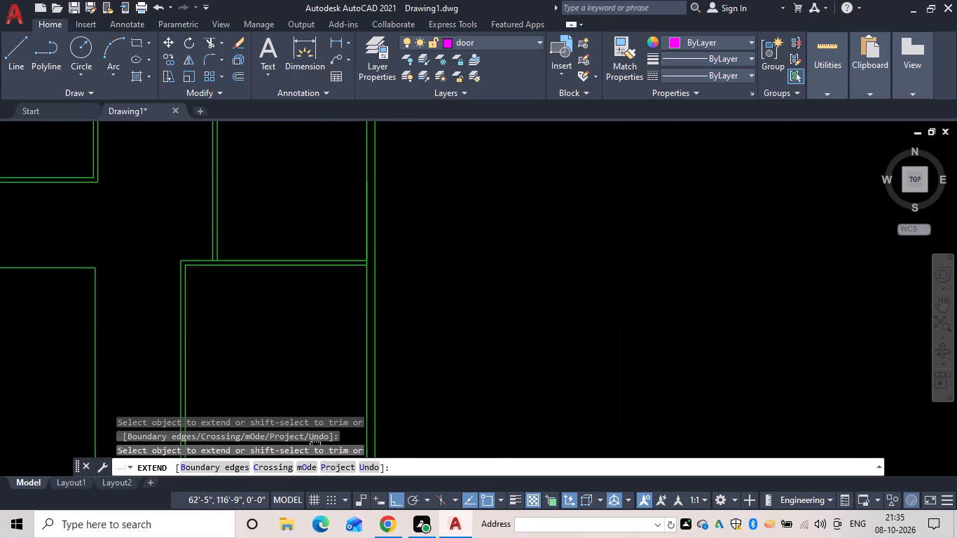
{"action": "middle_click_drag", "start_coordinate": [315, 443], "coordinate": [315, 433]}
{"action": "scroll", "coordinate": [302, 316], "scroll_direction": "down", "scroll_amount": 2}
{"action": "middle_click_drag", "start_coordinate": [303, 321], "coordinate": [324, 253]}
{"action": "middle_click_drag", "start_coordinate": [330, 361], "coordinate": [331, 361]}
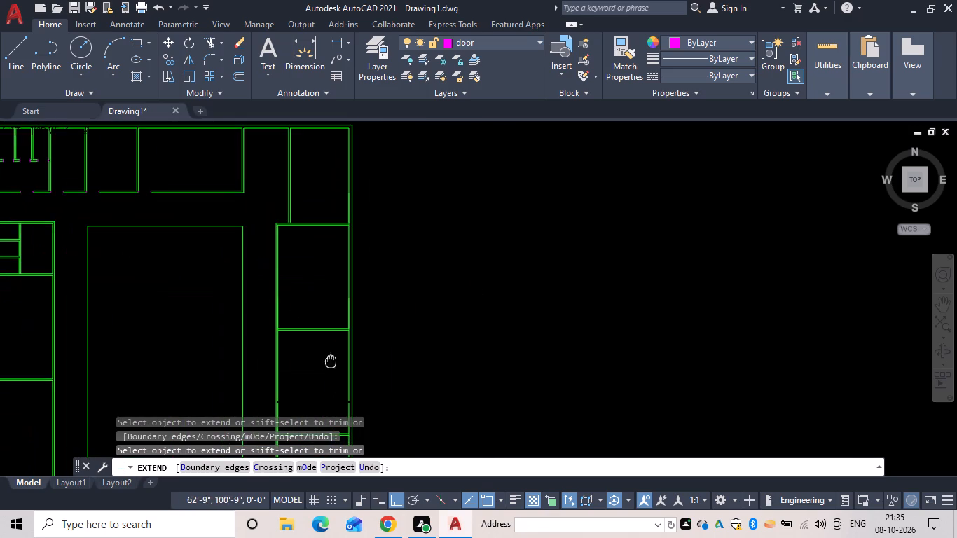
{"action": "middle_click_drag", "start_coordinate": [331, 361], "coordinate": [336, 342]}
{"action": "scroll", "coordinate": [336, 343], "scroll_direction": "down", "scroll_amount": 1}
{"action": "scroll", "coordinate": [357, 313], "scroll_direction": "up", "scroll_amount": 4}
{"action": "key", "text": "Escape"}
Erase the long overlapping inner wall line on the east side of the northern room.
{"action": "left_click_drag", "start_coordinate": [286, 337], "coordinate": [274, 340]}
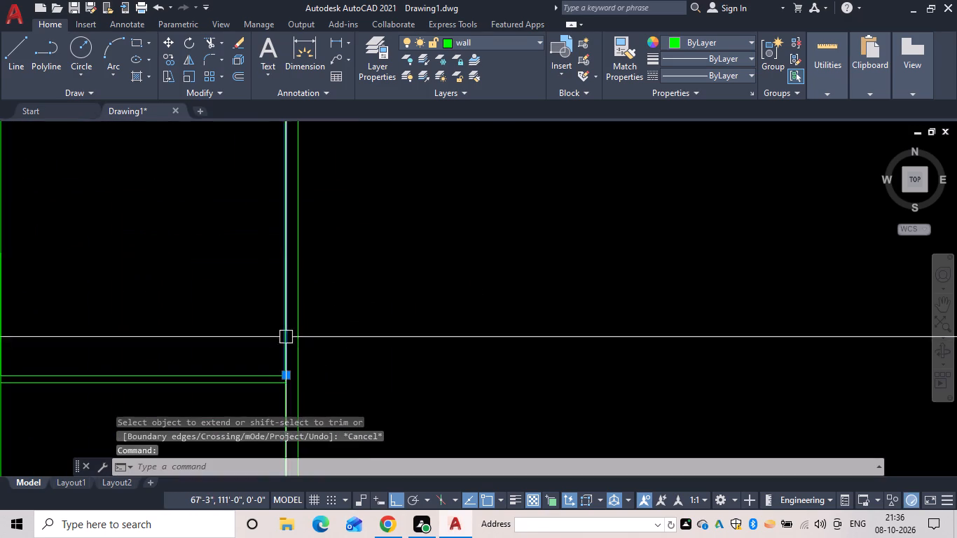
{"action": "scroll", "coordinate": [230, 349], "scroll_direction": "down", "scroll_amount": 3}
{"action": "middle_click_drag", "start_coordinate": [230, 349], "coordinate": [268, 343]}
{"action": "key", "text": "Escape"}
{"action": "scroll", "coordinate": [289, 327], "scroll_direction": "up", "scroll_amount": 3}
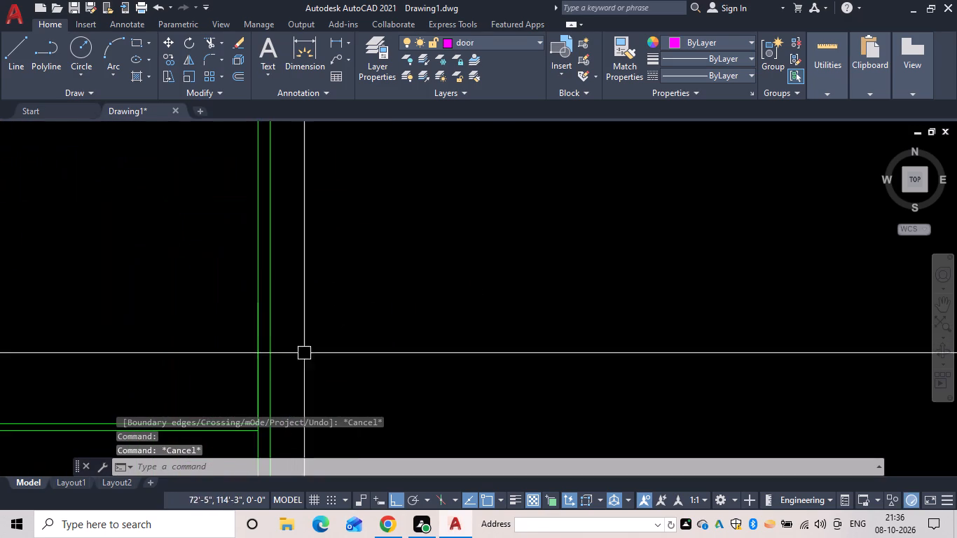
{"action": "left_click", "coordinate": [261, 361]}
{"action": "type", "text": "e"}
{"action": "key", "text": "space"}
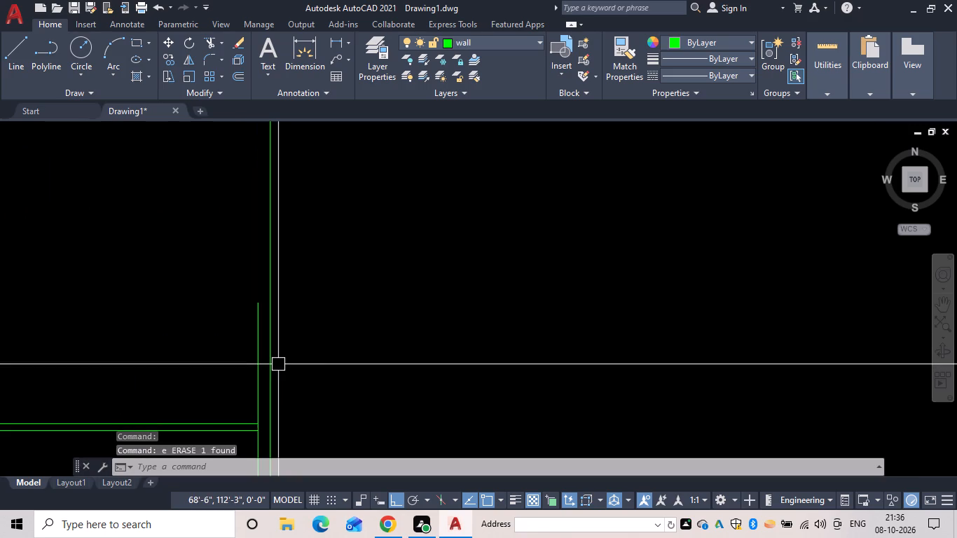
Extend the remaining short east inner wall line north to the northern room's top wall.
{"action": "scroll", "coordinate": [257, 375], "scroll_direction": "down", "scroll_amount": 3}
{"action": "middle_click_drag", "start_coordinate": [257, 375], "coordinate": [309, 378]}
{"action": "scroll", "coordinate": [338, 366], "scroll_direction": "up", "scroll_amount": 2}
{"action": "key", "text": "Escape"}
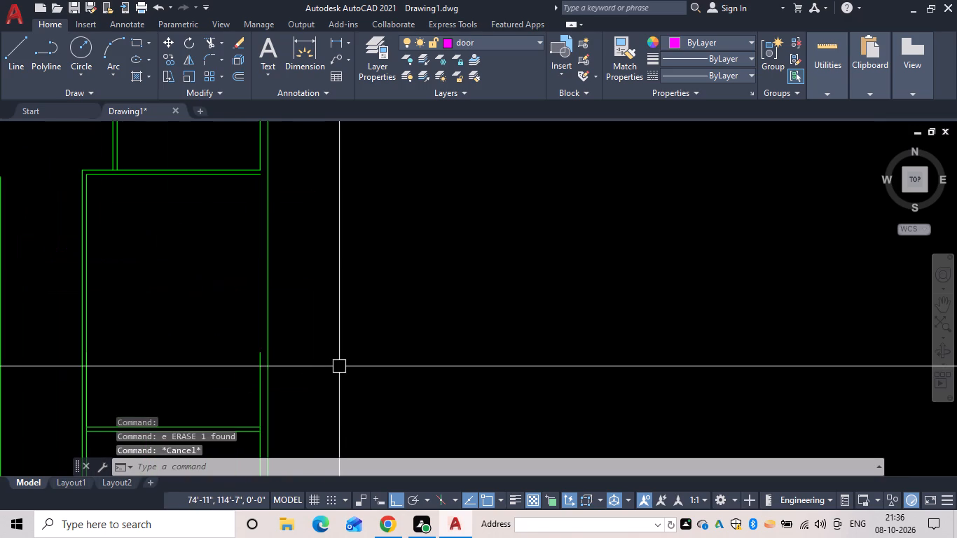
{"action": "type", "text": "ex"}
{"action": "key", "text": "space"}
{"action": "left_click", "coordinate": [259, 370]}
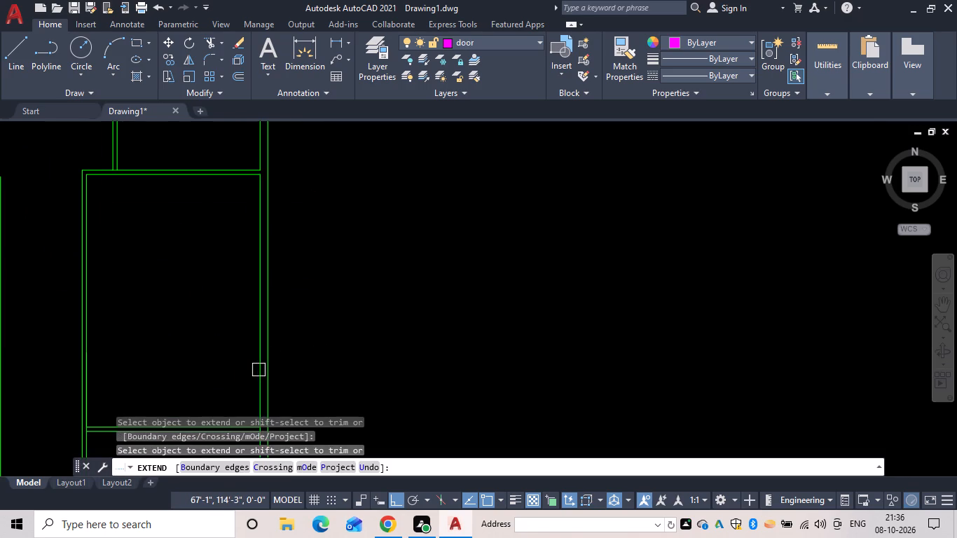
{"action": "scroll", "coordinate": [331, 359], "scroll_direction": "down", "scroll_amount": 2}
{"action": "middle_click_drag", "start_coordinate": [331, 359], "coordinate": [385, 228]}
{"action": "scroll", "coordinate": [344, 274], "scroll_direction": "up", "scroll_amount": 3}
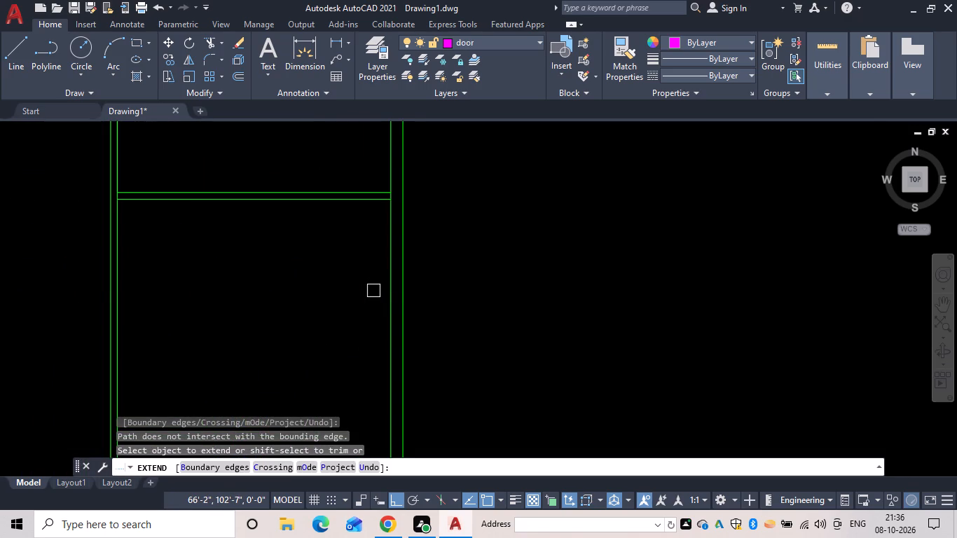
{"action": "key", "text": "Escape"}
Trim the east and west inner wall lines between the two lines of the first new partition.
{"action": "type", "text": "tr"}
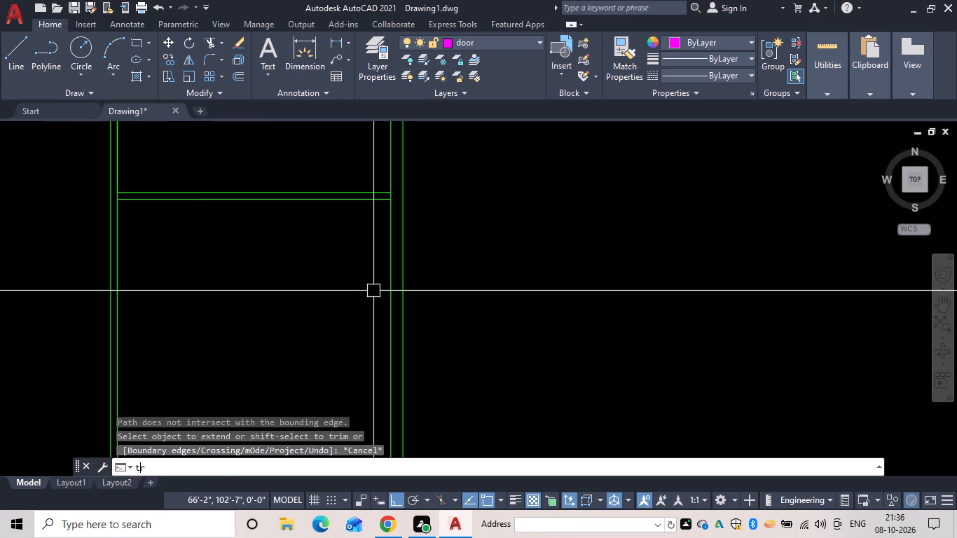
{"action": "key", "text": "space"}
{"action": "scroll", "coordinate": [384, 227], "scroll_direction": "up", "scroll_amount": 2}
{"action": "middle_click_drag", "start_coordinate": [372, 237], "coordinate": [383, 331]}
{"action": "scroll", "coordinate": [397, 242], "scroll_direction": "up", "scroll_amount": 3}
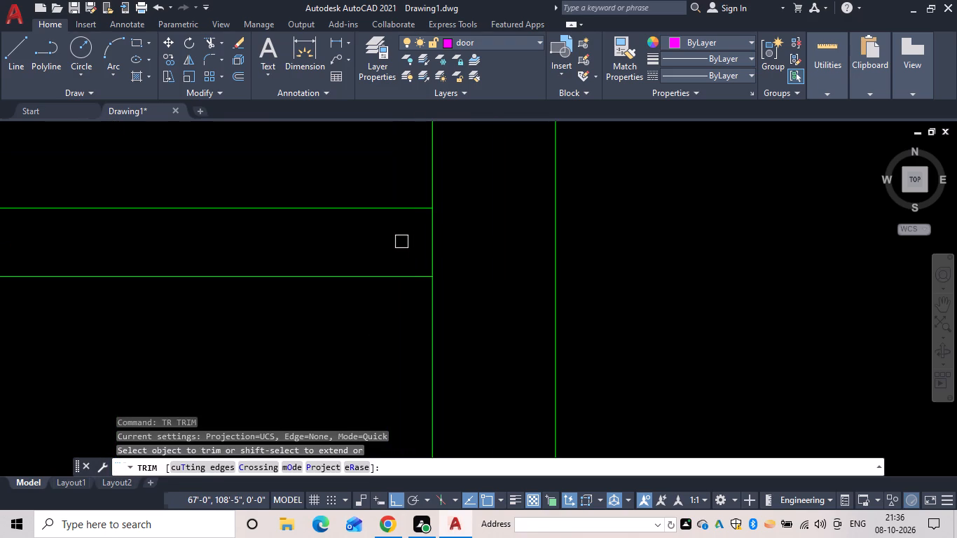
{"action": "left_click_drag", "start_coordinate": [413, 242], "coordinate": [433, 238]}
{"action": "scroll", "coordinate": [427, 240], "scroll_direction": "down", "scroll_amount": 3}
{"action": "middle_click_drag", "start_coordinate": [427, 240], "coordinate": [475, 250]}
{"action": "scroll", "coordinate": [184, 251], "scroll_direction": "down", "scroll_amount": 1}
{"action": "middle_click_drag", "start_coordinate": [259, 267], "coordinate": [448, 284]}
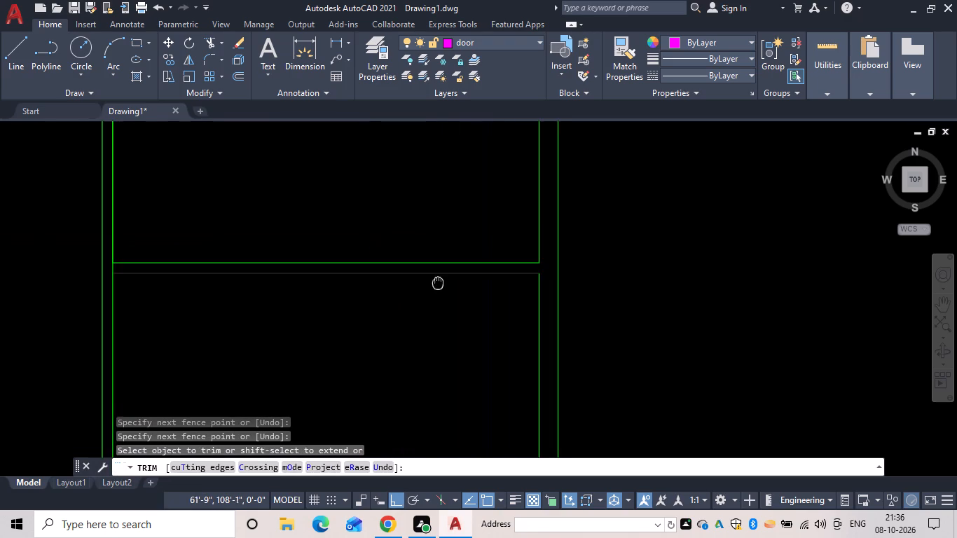
{"action": "middle_click_drag", "start_coordinate": [448, 284], "coordinate": [452, 284]}
{"action": "scroll", "coordinate": [116, 268], "scroll_direction": "up", "scroll_amount": 3}
{"action": "left_click_drag", "start_coordinate": [182, 264], "coordinate": [229, 266]}
{"action": "scroll", "coordinate": [230, 268], "scroll_direction": "down", "scroll_amount": 3}
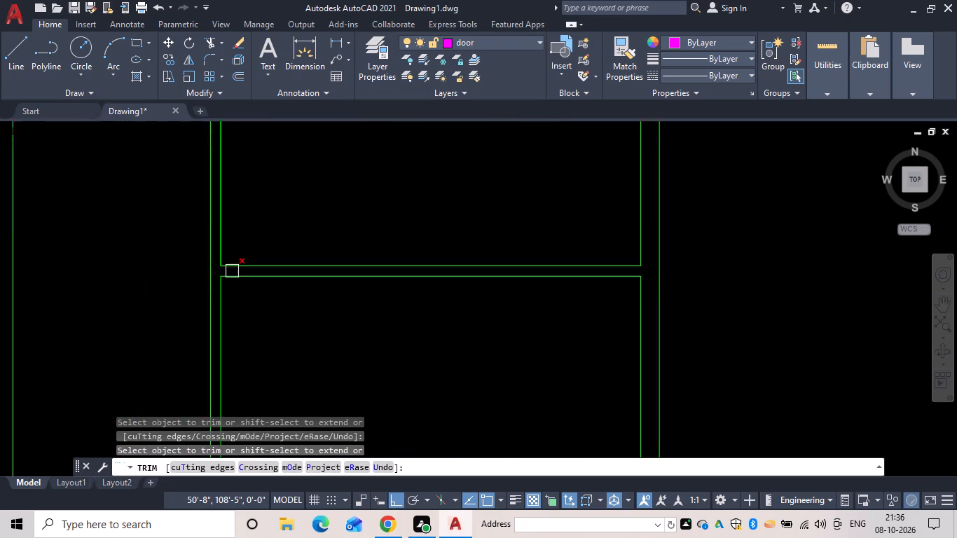
{"action": "scroll", "coordinate": [232, 271], "scroll_direction": "down", "scroll_amount": 3}
{"action": "middle_click_drag", "start_coordinate": [297, 322], "coordinate": [212, 230]}
{"action": "key", "text": "Escape"}
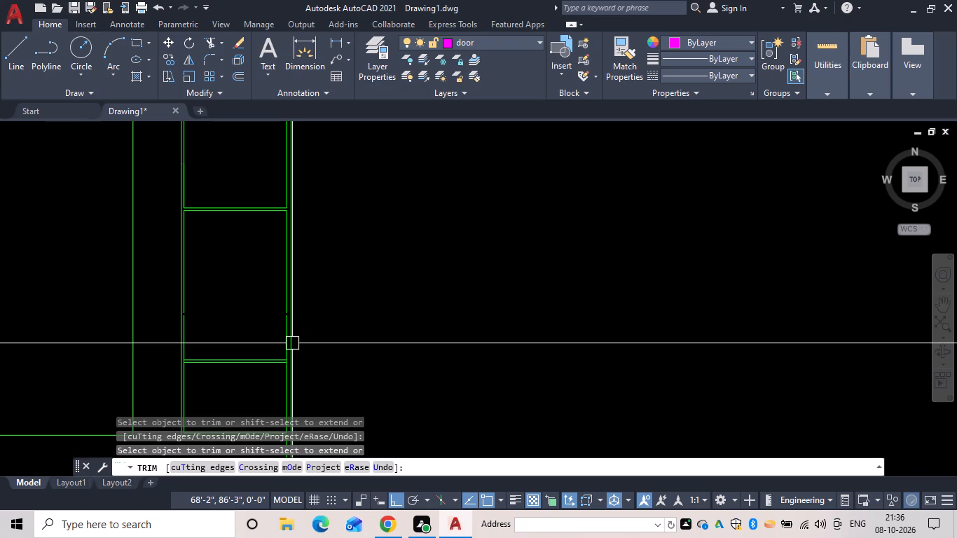
Extend the middle room's east inner wall line north to the first partition and its west inner wall line across the gap.
{"action": "type", "text": "ex"}
{"action": "key", "text": "space"}
{"action": "left_click", "coordinate": [282, 329]}
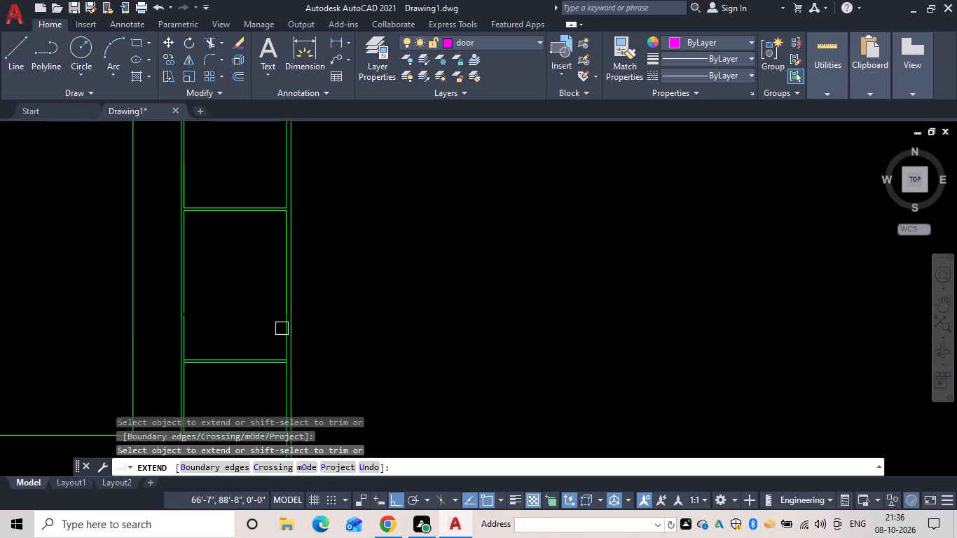
{"action": "scroll", "coordinate": [188, 329], "scroll_direction": "up", "scroll_amount": 3}
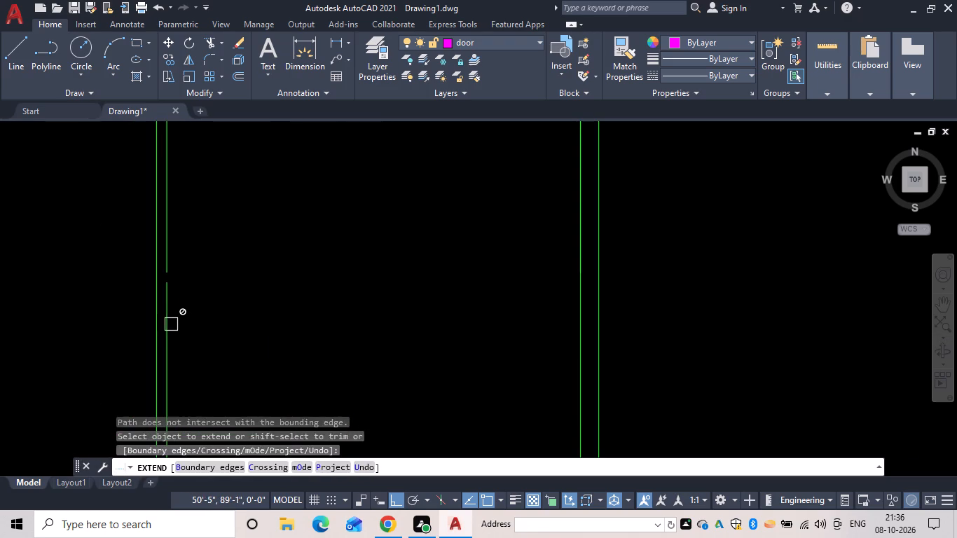
{"action": "left_click", "coordinate": [170, 269]}
{"action": "scroll", "coordinate": [231, 310], "scroll_direction": "down", "scroll_amount": 2}
{"action": "scroll", "coordinate": [197, 336], "scroll_direction": "up", "scroll_amount": 4}
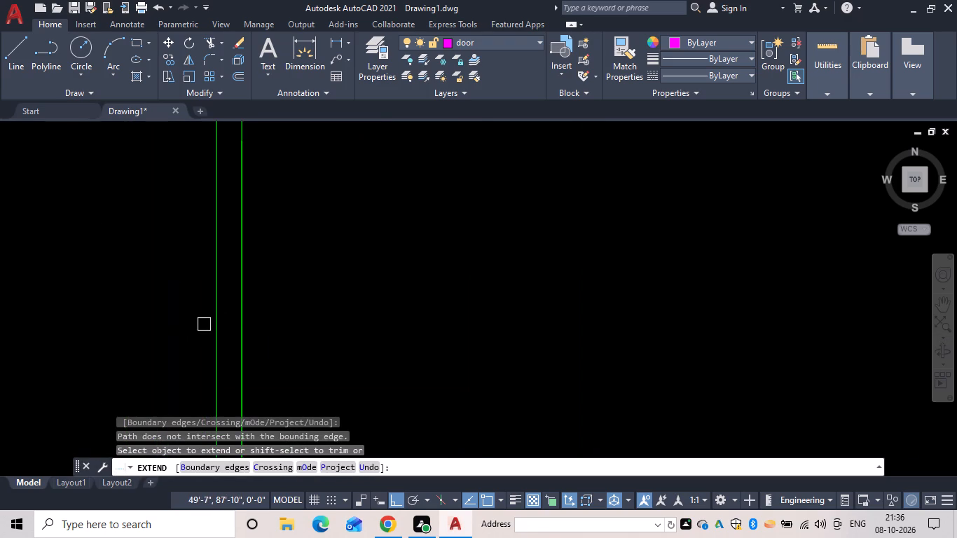
{"action": "key", "text": "Escape"}
Erase the overlapping upper inner wall line on the west side of the middle room.
{"action": "left_click", "coordinate": [242, 322]}
{"action": "type", "text": "e"}
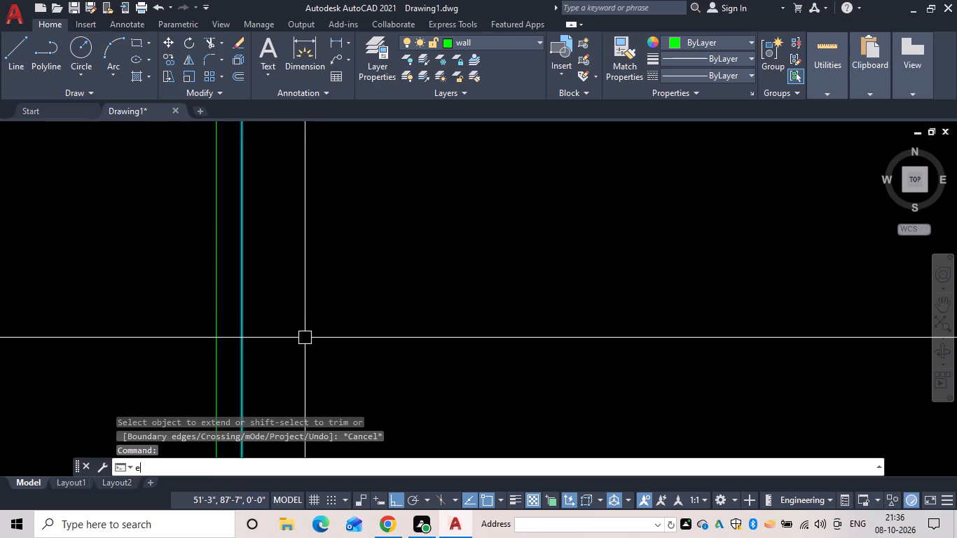
{"action": "key", "text": "space"}
{"action": "key", "text": "space"}
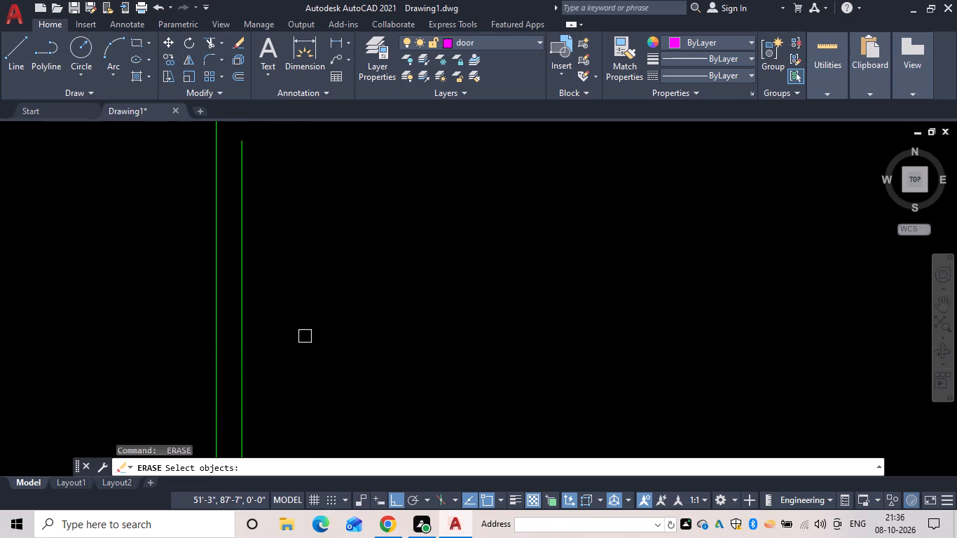
{"action": "scroll", "coordinate": [298, 338], "scroll_direction": "down", "scroll_amount": 3}
{"action": "middle_click_drag", "start_coordinate": [298, 338], "coordinate": [277, 391]}
{"action": "scroll", "coordinate": [282, 375], "scroll_direction": "down", "scroll_amount": 1}
{"action": "middle_click_drag", "start_coordinate": [282, 375], "coordinate": [274, 390]}
{"action": "key", "text": "Escape"}
Extend the remaining west inner wall line of the middle room north to the first partition.
{"action": "key", "text": "e"}
{"action": "type", "text": "x"}
{"action": "key", "text": "space"}
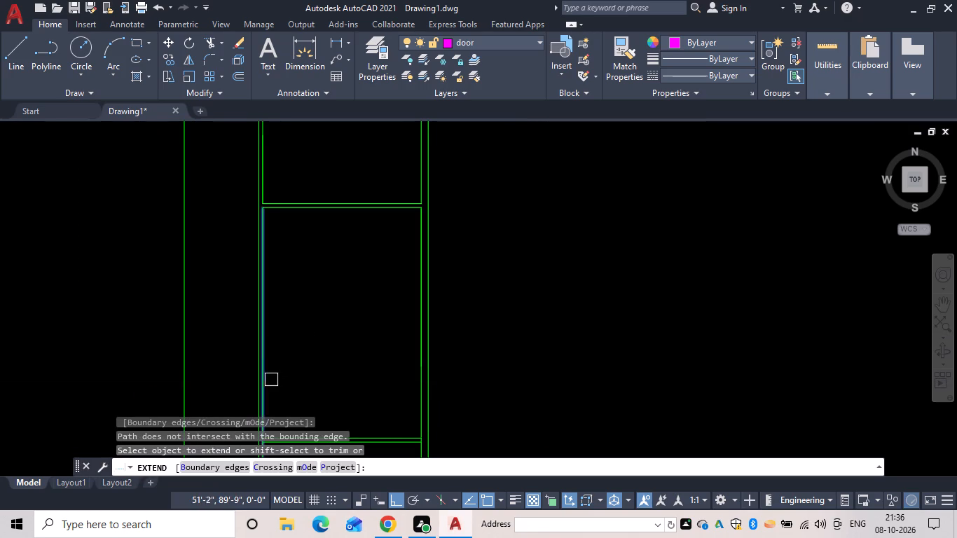
{"action": "left_click", "coordinate": [266, 381]}
{"action": "scroll", "coordinate": [311, 378], "scroll_direction": "down", "scroll_amount": 2}
{"action": "middle_click_drag", "start_coordinate": [312, 378], "coordinate": [273, 317]}
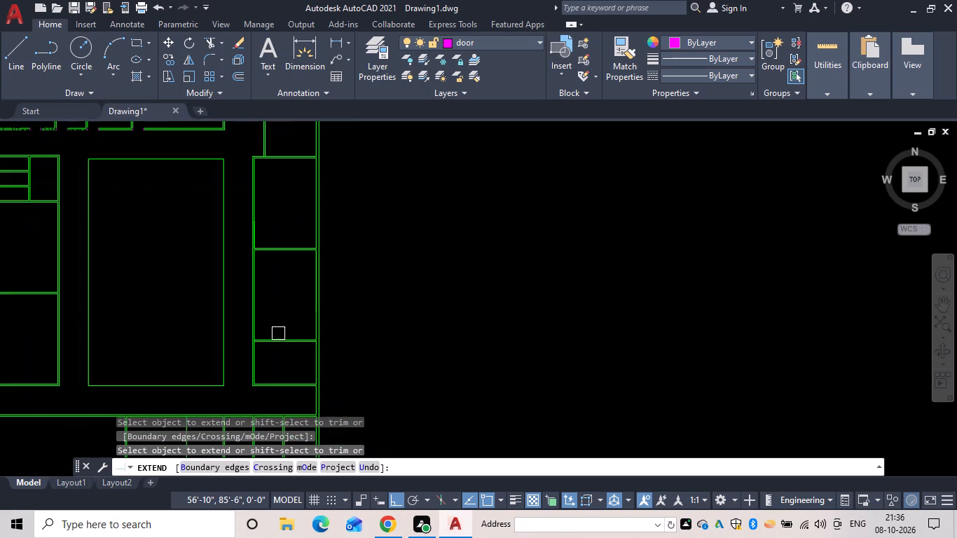
{"action": "middle_click_drag", "start_coordinate": [279, 285], "coordinate": [291, 322]}
{"action": "scroll", "coordinate": [273, 294], "scroll_direction": "up", "scroll_amount": 3}
{"action": "key", "text": "Escape"}
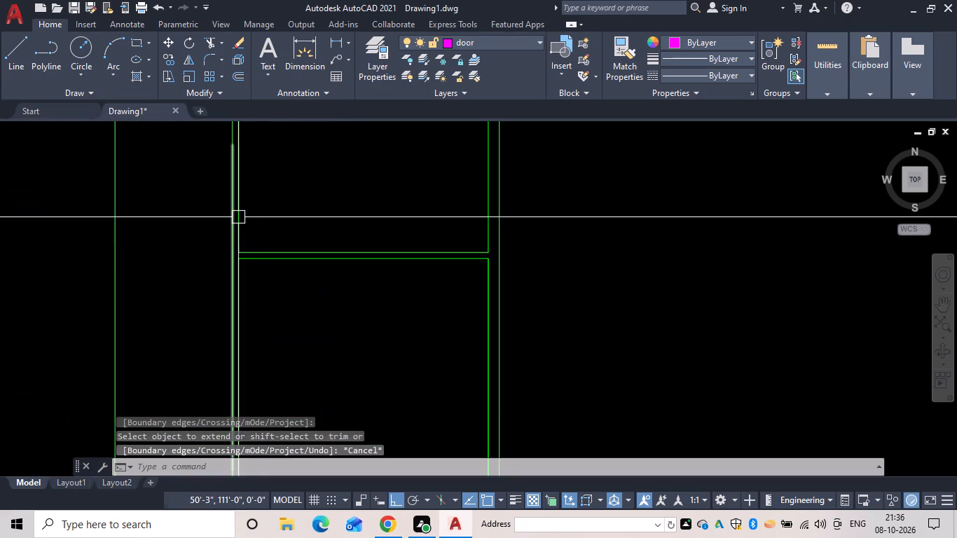
Erase the long overlapping inner wall line on the west side of the northern room.
{"action": "left_click_drag", "start_coordinate": [238, 217], "coordinate": [256, 220]}
{"action": "key", "text": "Escape"}
{"action": "left_click", "coordinate": [242, 223]}
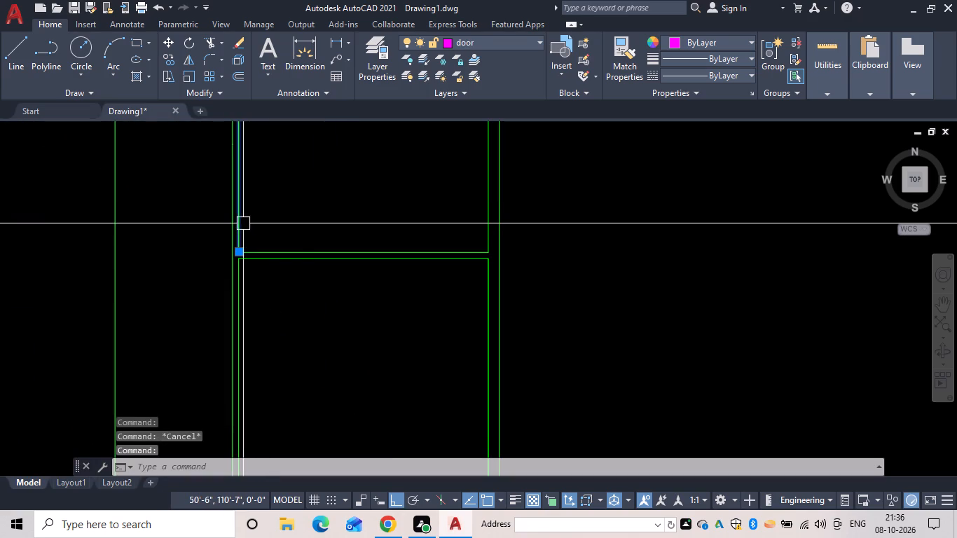
{"action": "type", "text": "e"}
{"action": "key", "text": "space"}
Extend the northern room's west inner wall line north to the room's north wall.
{"action": "scroll", "coordinate": [295, 244], "scroll_direction": "down", "scroll_amount": 2}
{"action": "middle_click_drag", "start_coordinate": [297, 258], "coordinate": [282, 392]}
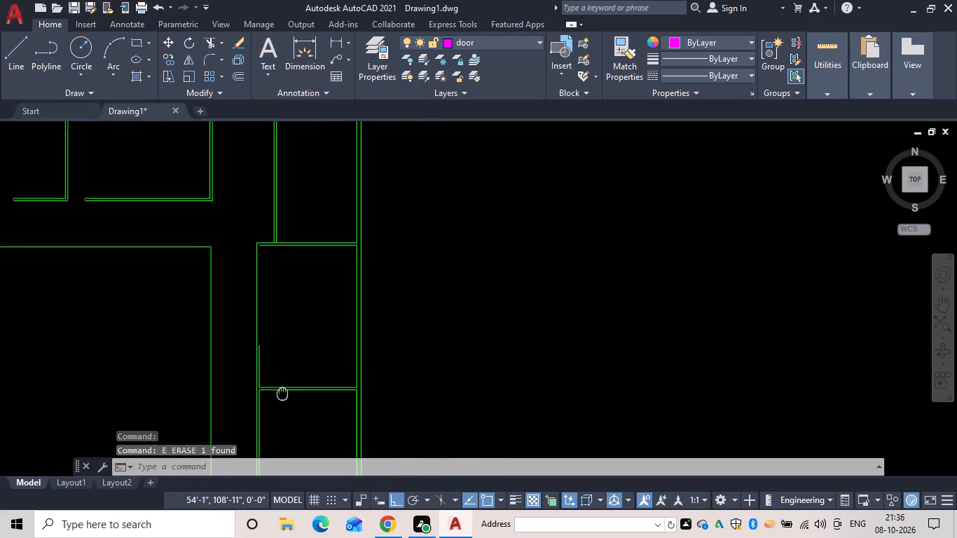
{"action": "key", "text": "Escape"}
{"action": "key", "text": "e"}
{"action": "key", "text": "x"}
{"action": "key", "text": "space"}
{"action": "scroll", "coordinate": [270, 360], "scroll_direction": "up", "scroll_amount": 2}
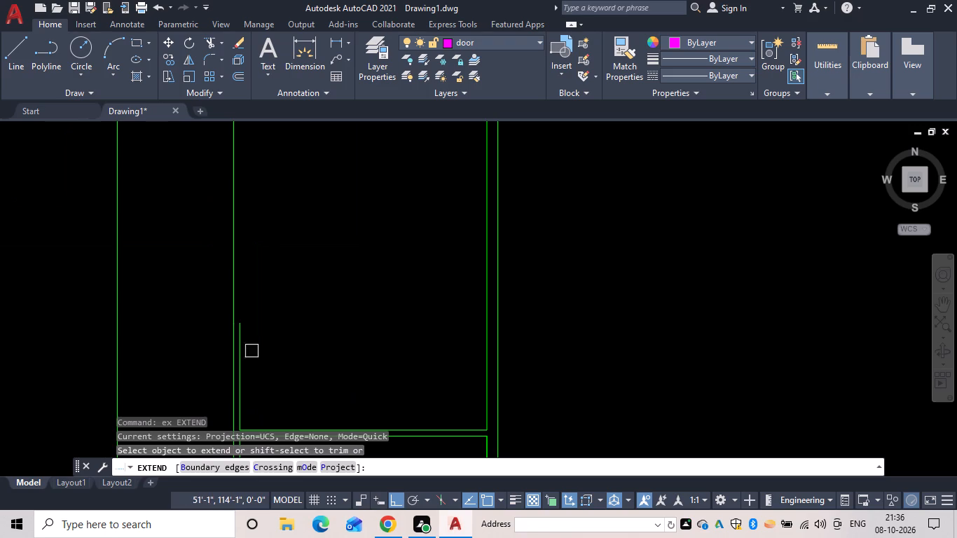
{"action": "scroll", "coordinate": [243, 350], "scroll_direction": "down", "scroll_amount": 2}
{"action": "scroll", "coordinate": [250, 348], "scroll_direction": "up", "scroll_amount": 1}
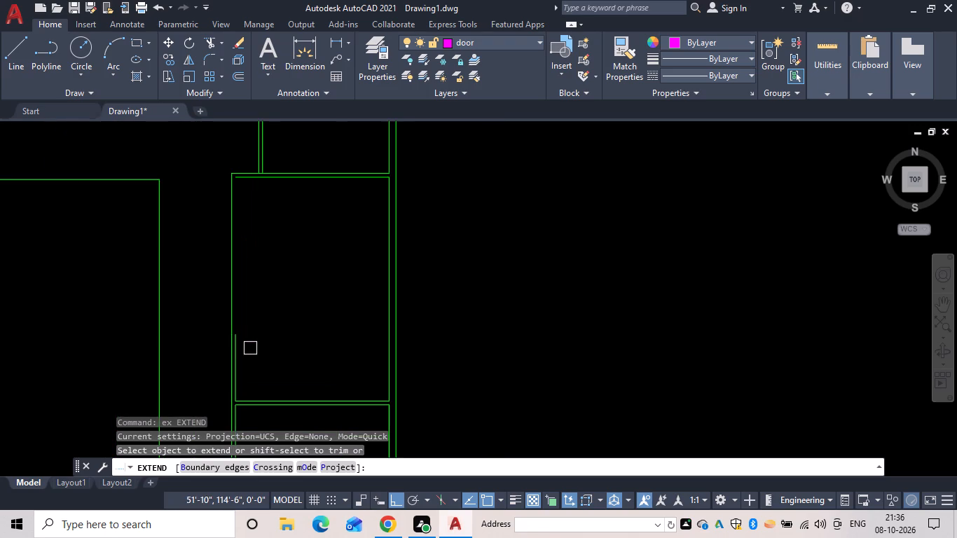
{"action": "left_click", "coordinate": [241, 346]}
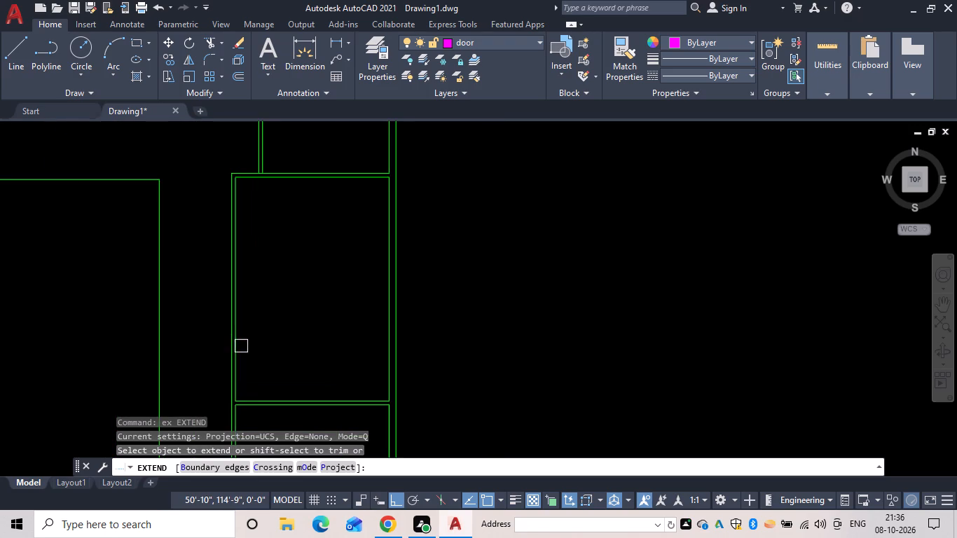
{"action": "key", "text": "Escape"}
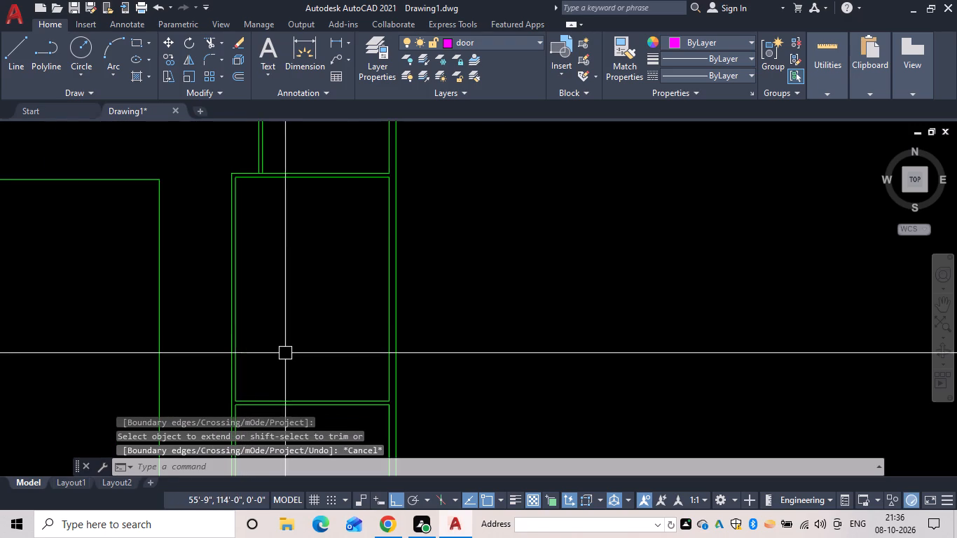
Erase the overlapping wall line on the east side of the middle room.
{"action": "scroll", "coordinate": [286, 353], "scroll_direction": "down", "scroll_amount": 1}
{"action": "middle_click_drag", "start_coordinate": [286, 359], "coordinate": [286, 269]}
{"action": "scroll", "coordinate": [345, 326], "scroll_direction": "up", "scroll_amount": 2}
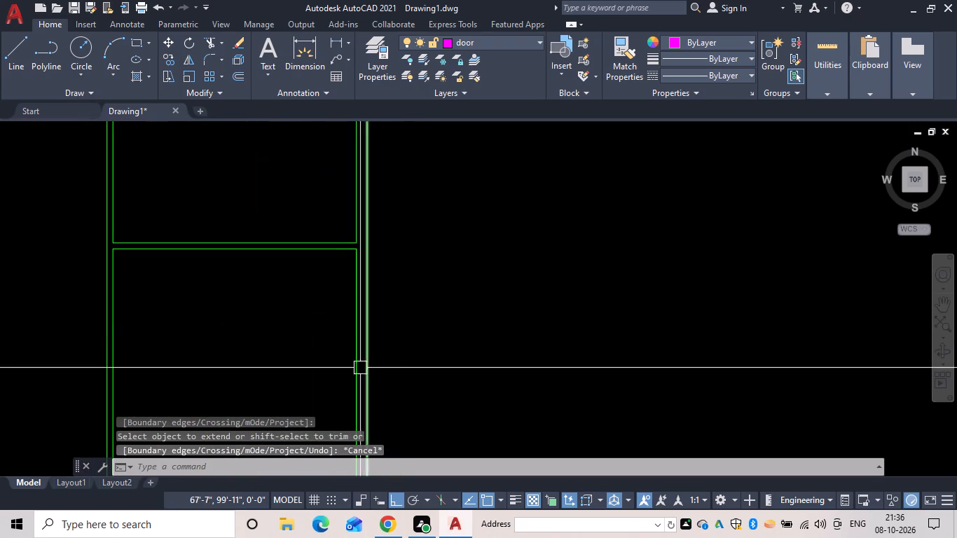
{"action": "left_click", "coordinate": [360, 366]}
{"action": "type", "text": "e"}
{"action": "key", "text": "space"}
{"action": "scroll", "coordinate": [399, 367], "scroll_direction": "down", "scroll_amount": 1}
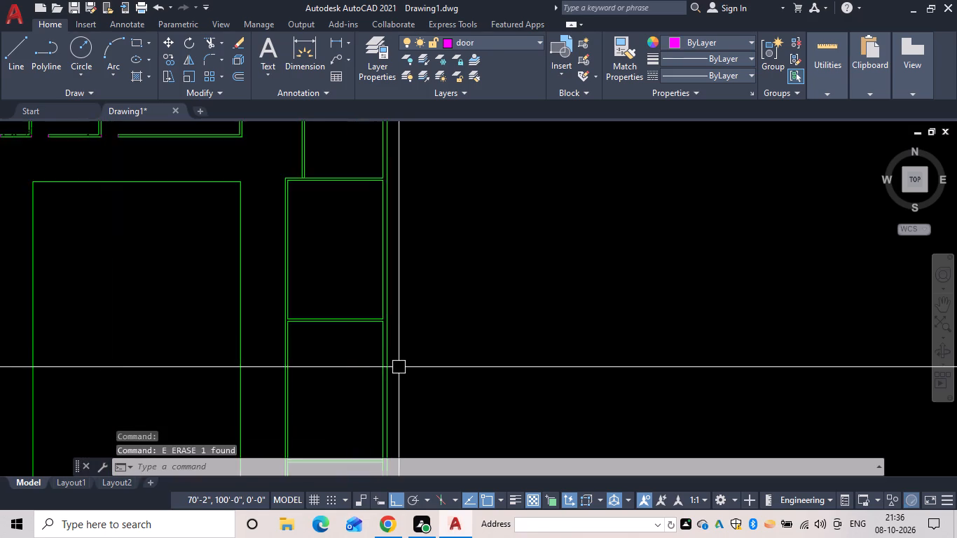
Trim the east and west inner wall lines where they cross the partition between the middle and southern rooms.
{"action": "scroll", "coordinate": [399, 367], "scroll_direction": "down", "scroll_amount": 1}
{"action": "middle_click_drag", "start_coordinate": [399, 367], "coordinate": [356, 209]}
{"action": "scroll", "coordinate": [340, 324], "scroll_direction": "up", "scroll_amount": 2}
{"action": "key", "text": "Escape"}
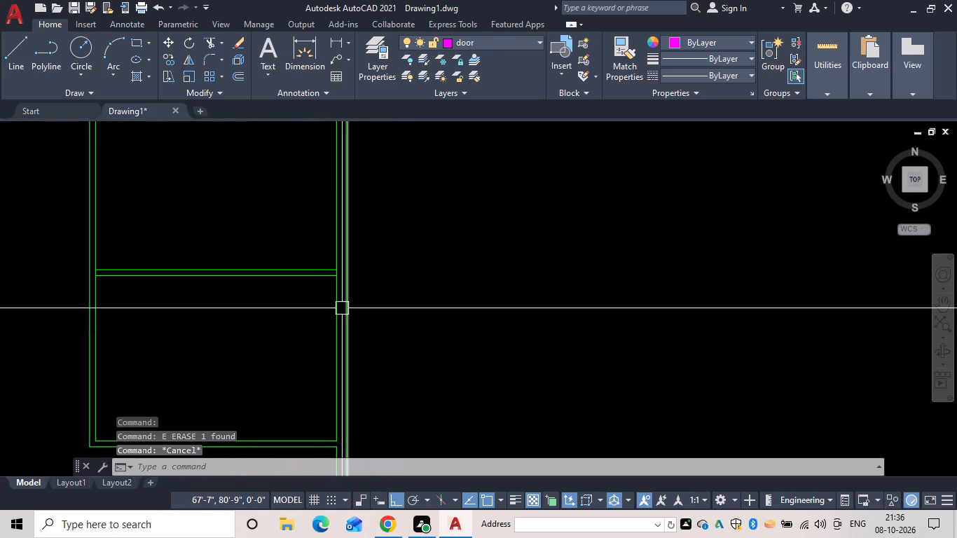
{"action": "type", "text": "tr"}
{"action": "key", "text": "space"}
{"action": "scroll", "coordinate": [323, 284], "scroll_direction": "up", "scroll_amount": 6}
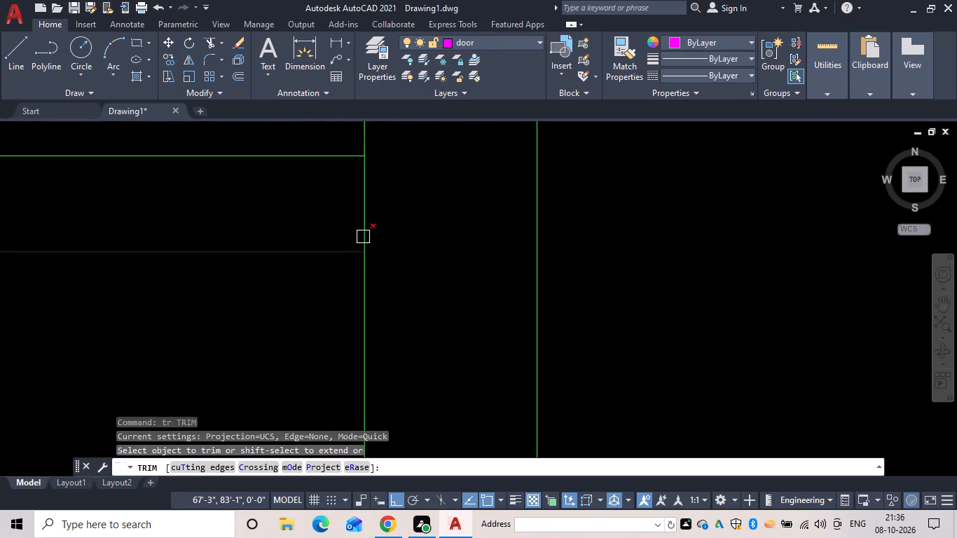
{"action": "left_click", "coordinate": [362, 218]}
{"action": "scroll", "coordinate": [287, 280], "scroll_direction": "down", "scroll_amount": 6}
{"action": "middle_click_drag", "start_coordinate": [207, 339], "coordinate": [383, 282]}
{"action": "scroll", "coordinate": [186, 251], "scroll_direction": "up", "scroll_amount": 4}
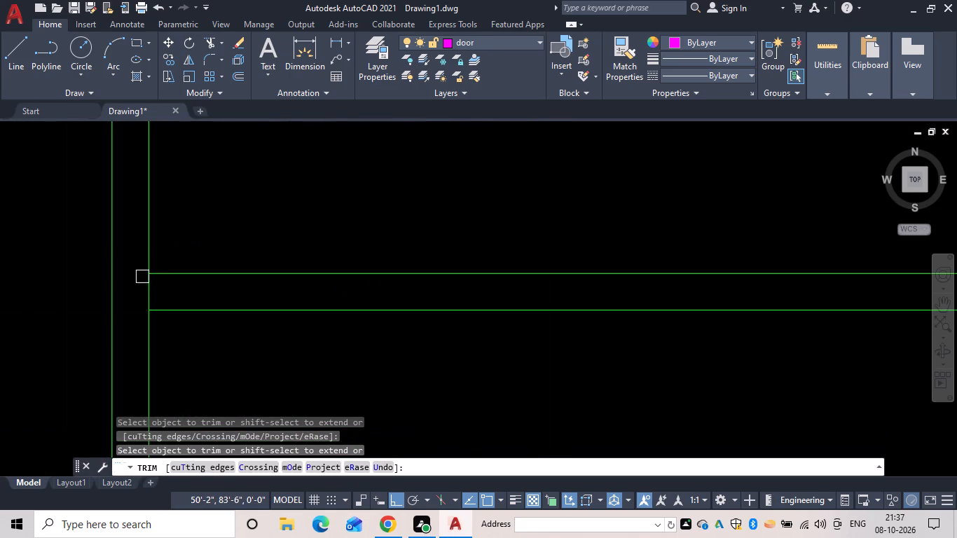
{"action": "left_click", "coordinate": [151, 284]}
{"action": "scroll", "coordinate": [245, 315], "scroll_direction": "down", "scroll_amount": 6}
{"action": "middle_click_drag", "start_coordinate": [302, 361], "coordinate": [257, 253]}
{"action": "scroll", "coordinate": [293, 283], "scroll_direction": "up", "scroll_amount": 2}
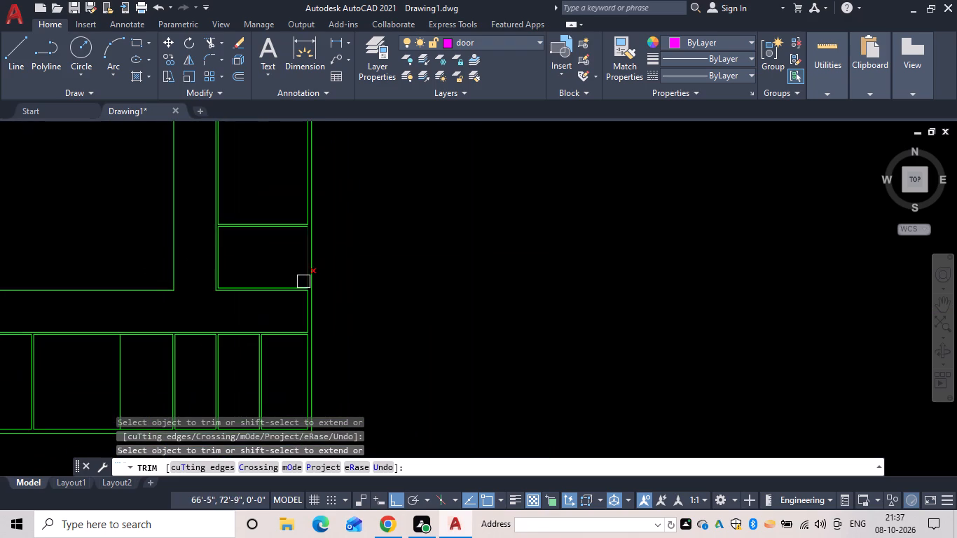
{"action": "key", "text": "Escape"}
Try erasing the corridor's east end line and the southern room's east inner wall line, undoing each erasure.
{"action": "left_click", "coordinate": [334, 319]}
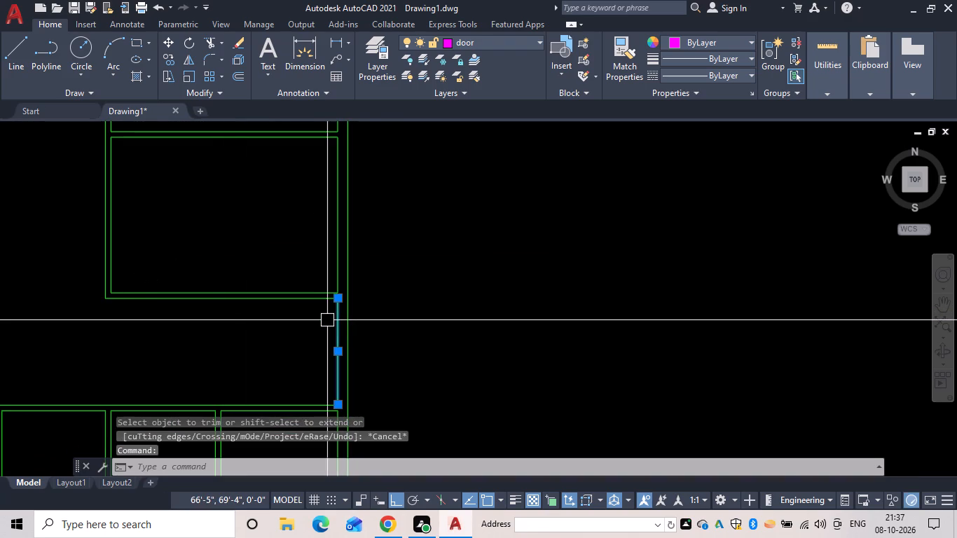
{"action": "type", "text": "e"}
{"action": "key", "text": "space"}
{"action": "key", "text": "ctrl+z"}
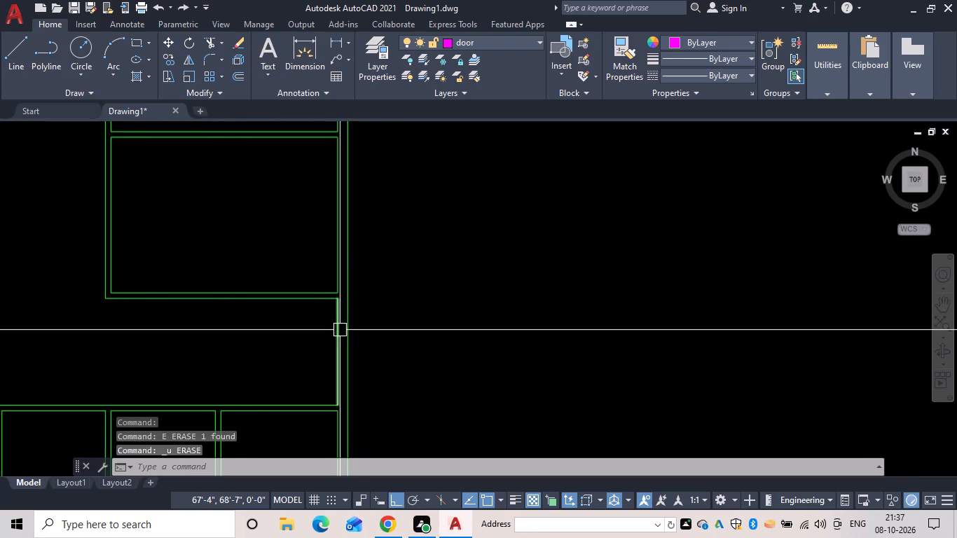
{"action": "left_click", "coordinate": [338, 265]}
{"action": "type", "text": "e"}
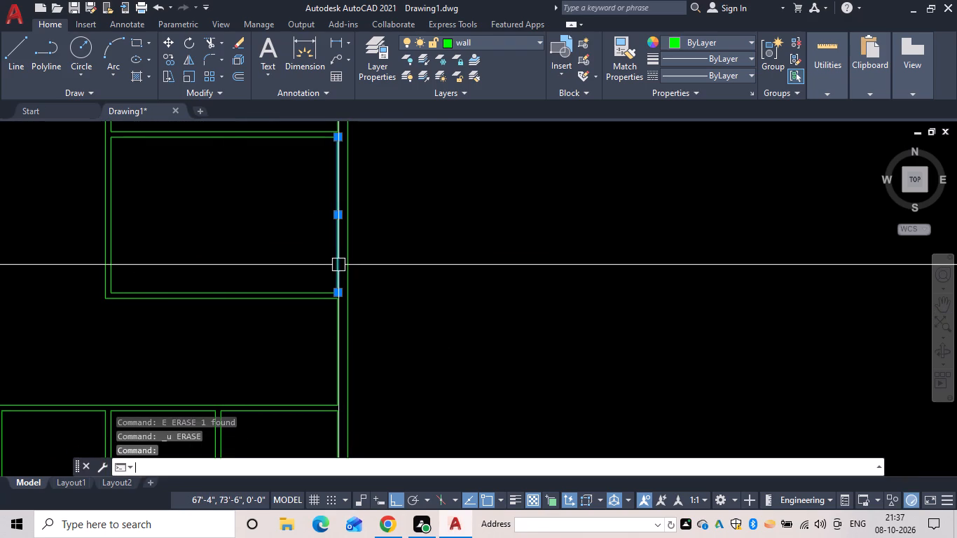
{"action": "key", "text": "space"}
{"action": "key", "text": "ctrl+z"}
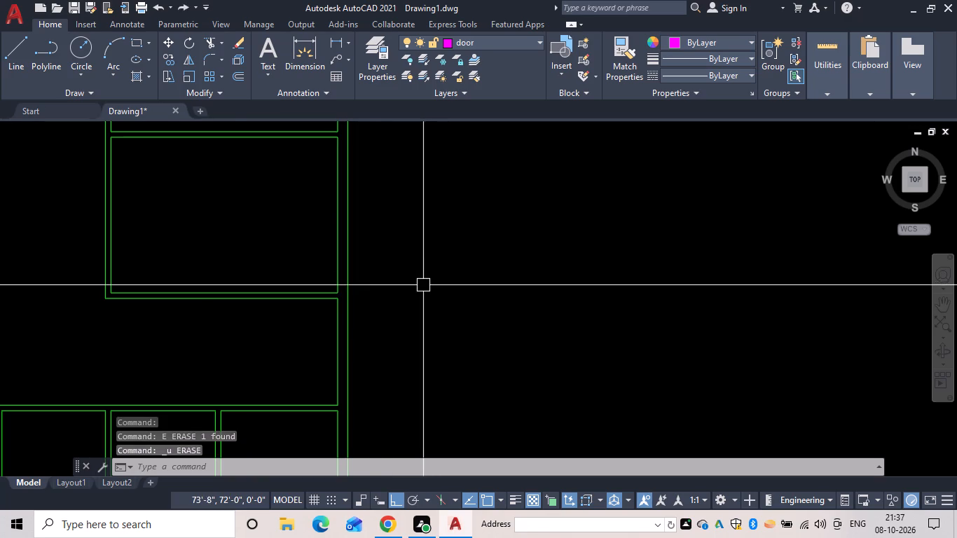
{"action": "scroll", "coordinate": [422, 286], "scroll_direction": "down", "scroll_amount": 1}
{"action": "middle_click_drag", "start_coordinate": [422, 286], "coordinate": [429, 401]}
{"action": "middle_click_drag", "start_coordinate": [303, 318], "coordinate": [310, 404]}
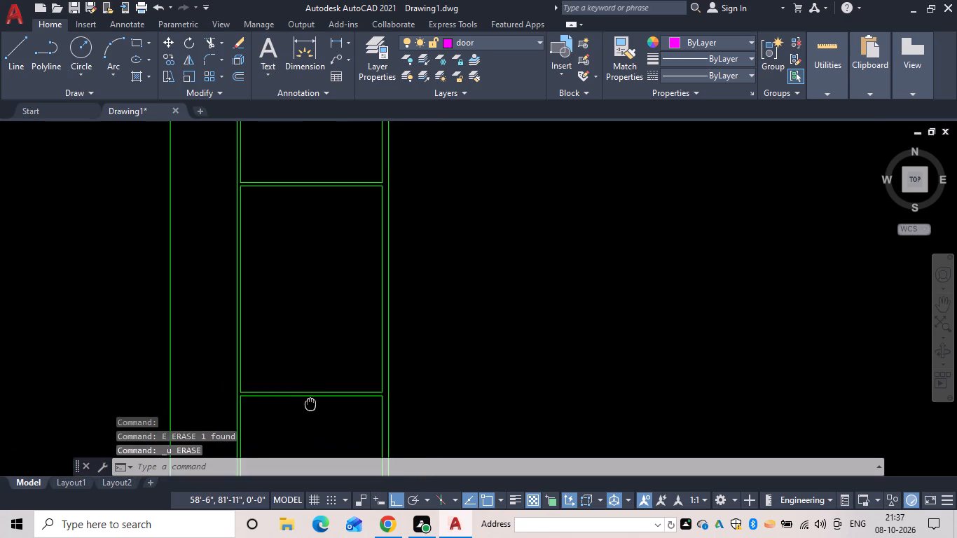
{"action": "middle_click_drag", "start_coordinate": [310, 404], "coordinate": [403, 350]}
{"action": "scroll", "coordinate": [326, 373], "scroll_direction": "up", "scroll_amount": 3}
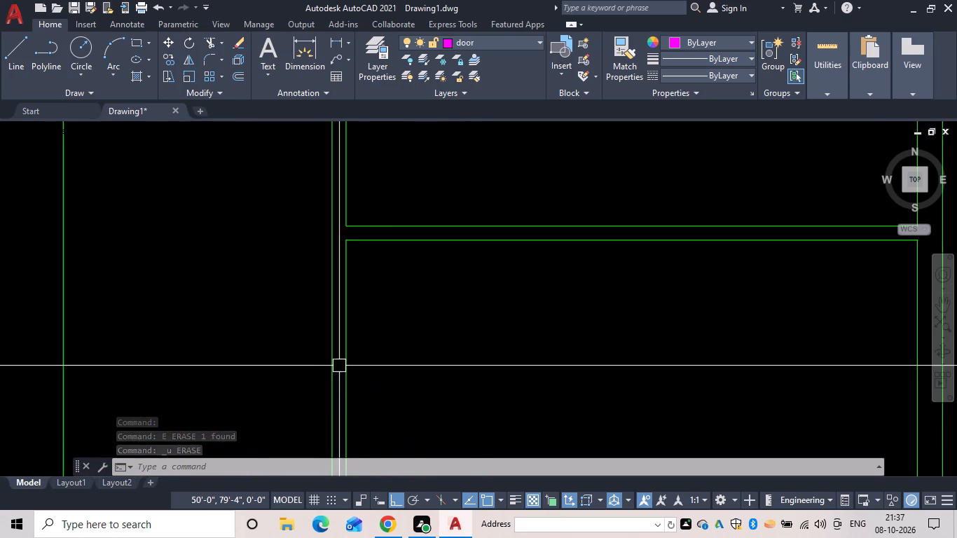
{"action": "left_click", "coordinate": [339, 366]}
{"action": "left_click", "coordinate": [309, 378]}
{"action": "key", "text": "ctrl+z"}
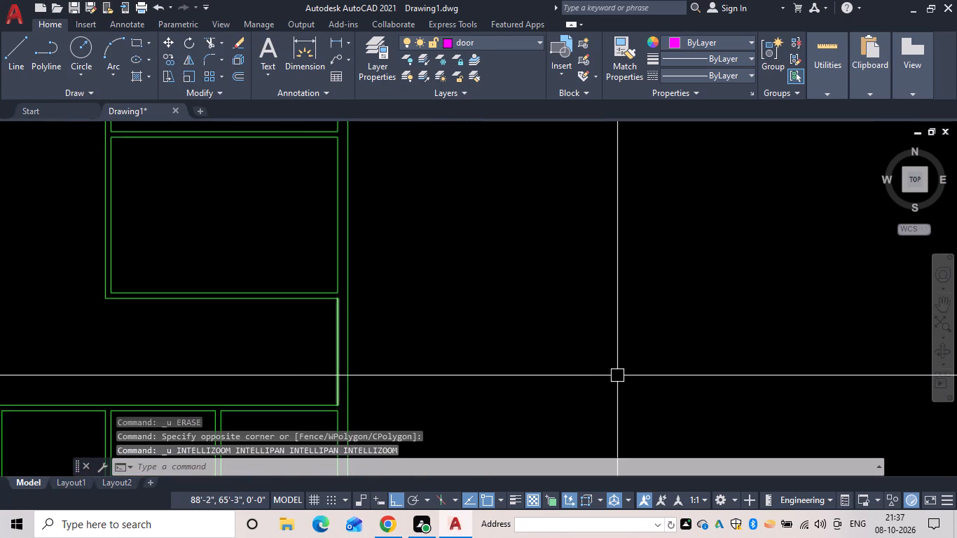
Erase the upper outer wall line on the west side of the northern room.
{"action": "scroll", "coordinate": [164, 348], "scroll_direction": "down", "scroll_amount": 2}
{"action": "middle_click_drag", "start_coordinate": [166, 347], "coordinate": [349, 445]}
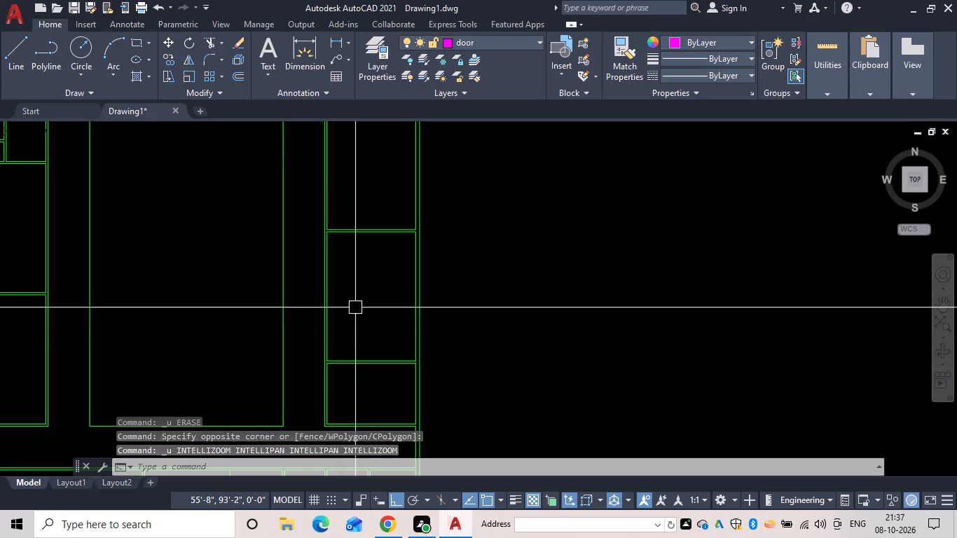
{"action": "middle_click_drag", "start_coordinate": [366, 230], "coordinate": [362, 343]}
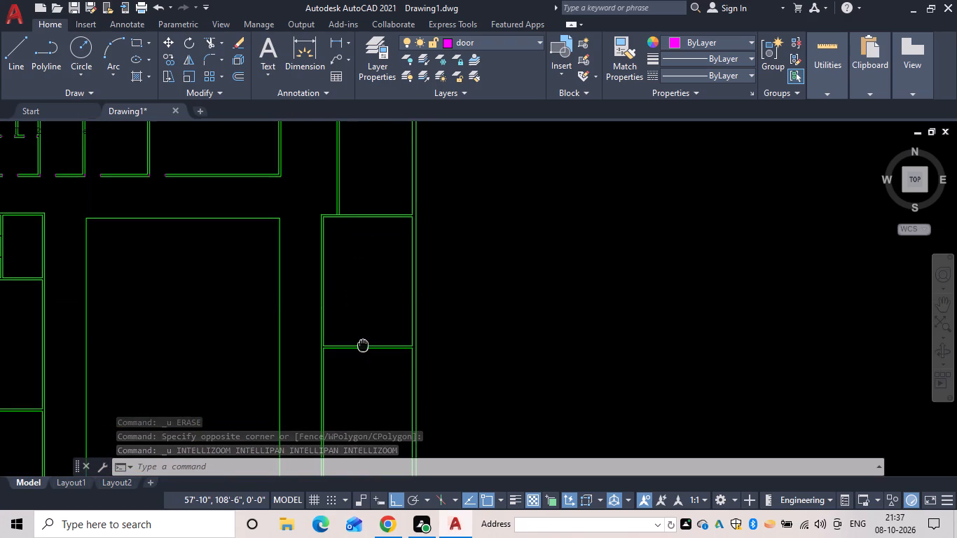
{"action": "left_click", "coordinate": [323, 285]}
{"action": "key", "text": "e"}
{"action": "key", "text": "space"}
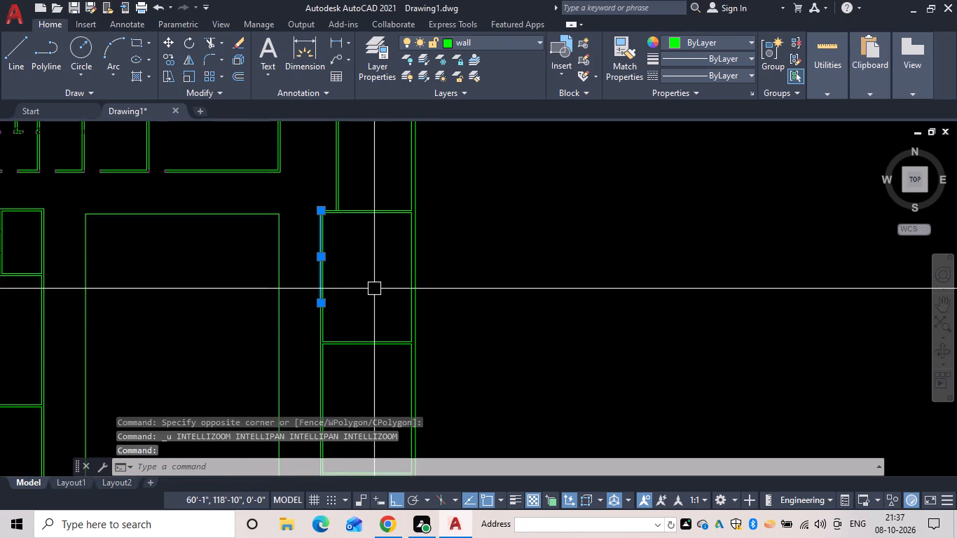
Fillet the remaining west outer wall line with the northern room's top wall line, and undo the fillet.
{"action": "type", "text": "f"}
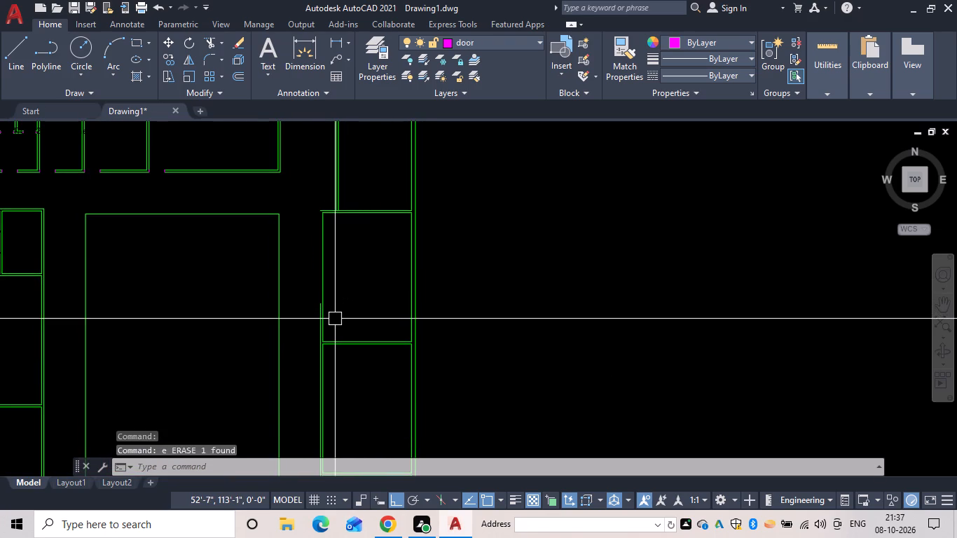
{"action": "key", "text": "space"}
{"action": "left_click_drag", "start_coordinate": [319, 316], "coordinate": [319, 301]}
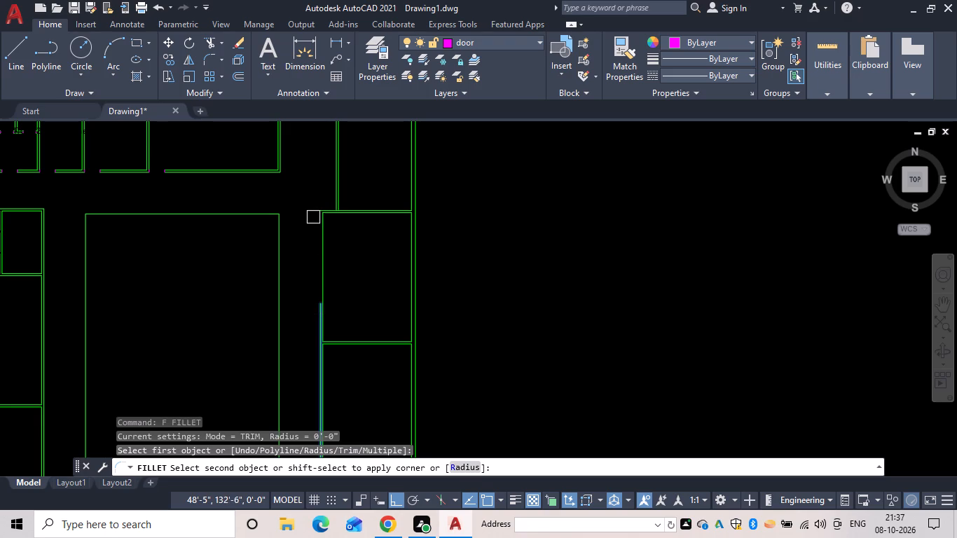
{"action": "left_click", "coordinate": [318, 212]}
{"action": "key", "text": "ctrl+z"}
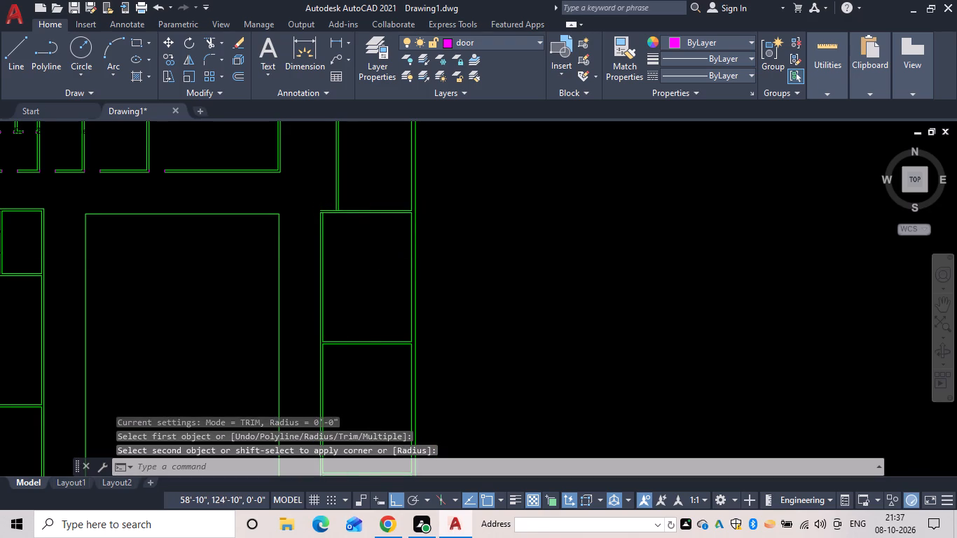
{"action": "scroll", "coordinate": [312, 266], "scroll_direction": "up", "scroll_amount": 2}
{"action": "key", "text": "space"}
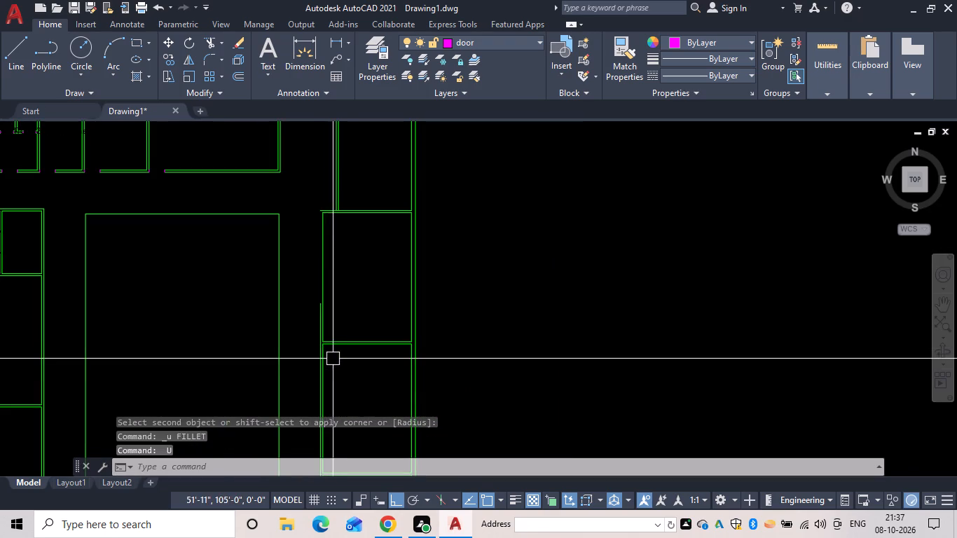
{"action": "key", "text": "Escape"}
Join the remaining west outer wall line to the northern room's top wall line at their northwest corner using Fillet.
{"action": "type", "text": "f"}
{"action": "key", "text": "space"}
{"action": "scroll", "coordinate": [312, 275], "scroll_direction": "up", "scroll_amount": 3}
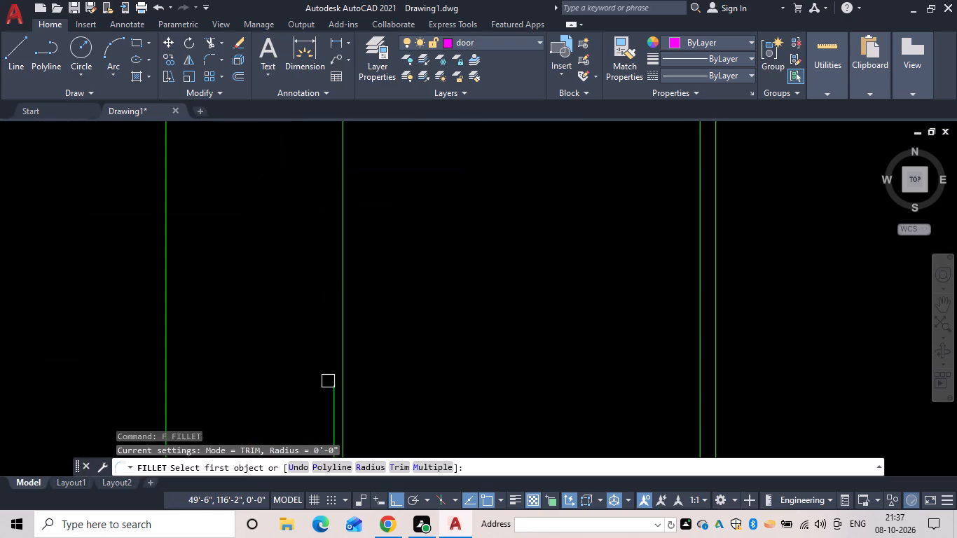
{"action": "left_click", "coordinate": [328, 389]}
{"action": "scroll", "coordinate": [296, 277], "scroll_direction": "down", "scroll_amount": 2}
{"action": "middle_click_drag", "start_coordinate": [296, 277], "coordinate": [310, 389]}
{"action": "scroll", "coordinate": [313, 268], "scroll_direction": "up", "scroll_amount": 3}
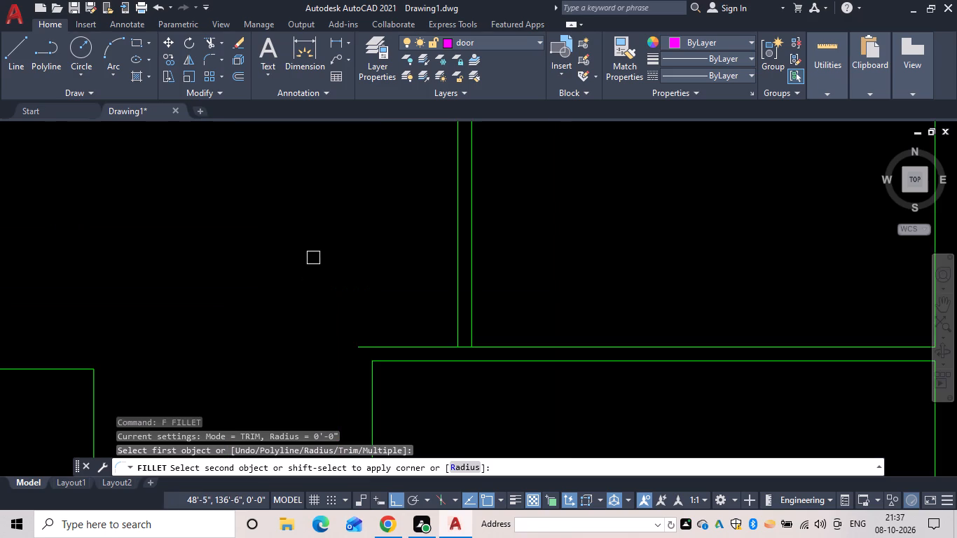
{"action": "left_click", "coordinate": [367, 338]}
{"action": "left_click", "coordinate": [360, 347]}
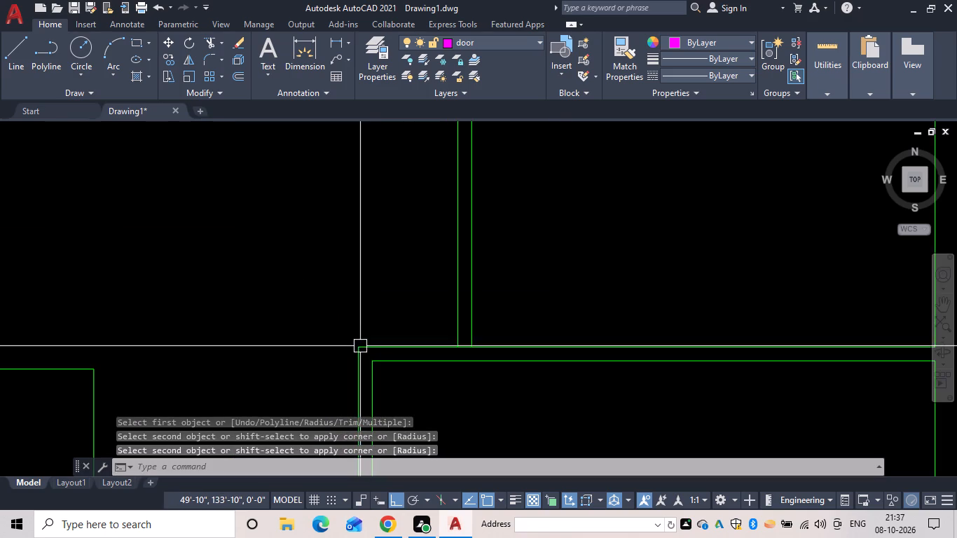
Examine the cleaned-up east wing walls and the overall floor plan.
{"action": "scroll", "coordinate": [359, 301], "scroll_direction": "down", "scroll_amount": 3}
{"action": "middle_click_drag", "start_coordinate": [359, 301], "coordinate": [319, 182]}
{"action": "scroll", "coordinate": [351, 350], "scroll_direction": "down", "scroll_amount": 1}
{"action": "middle_click_drag", "start_coordinate": [351, 350], "coordinate": [351, 214]}
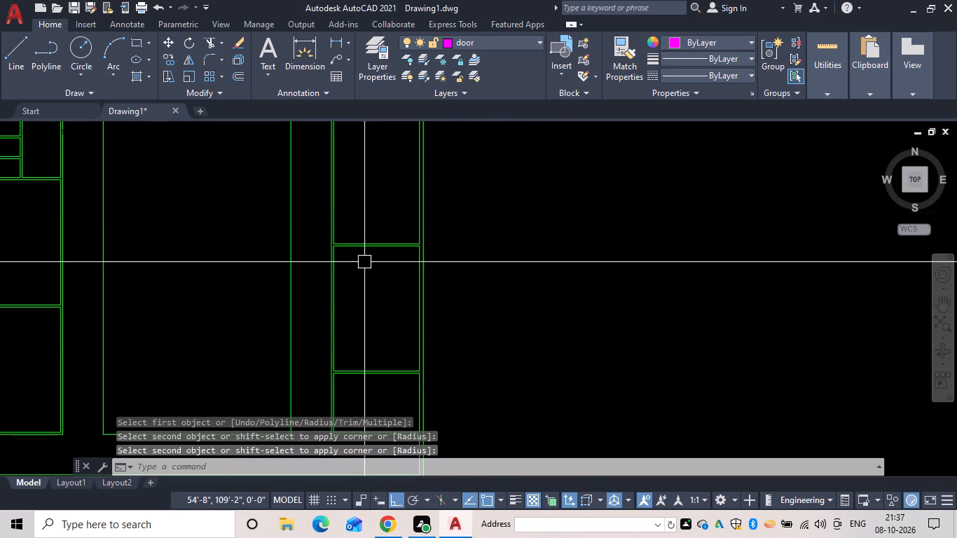
{"action": "scroll", "coordinate": [294, 330], "scroll_direction": "down", "scroll_amount": 3}
{"action": "middle_click_drag", "start_coordinate": [294, 330], "coordinate": [312, 295]}
{"action": "scroll", "coordinate": [312, 296], "scroll_direction": "up", "scroll_amount": 2}
{"action": "middle_click_drag", "start_coordinate": [312, 295], "coordinate": [303, 371]}
{"action": "key", "text": "Escape"}
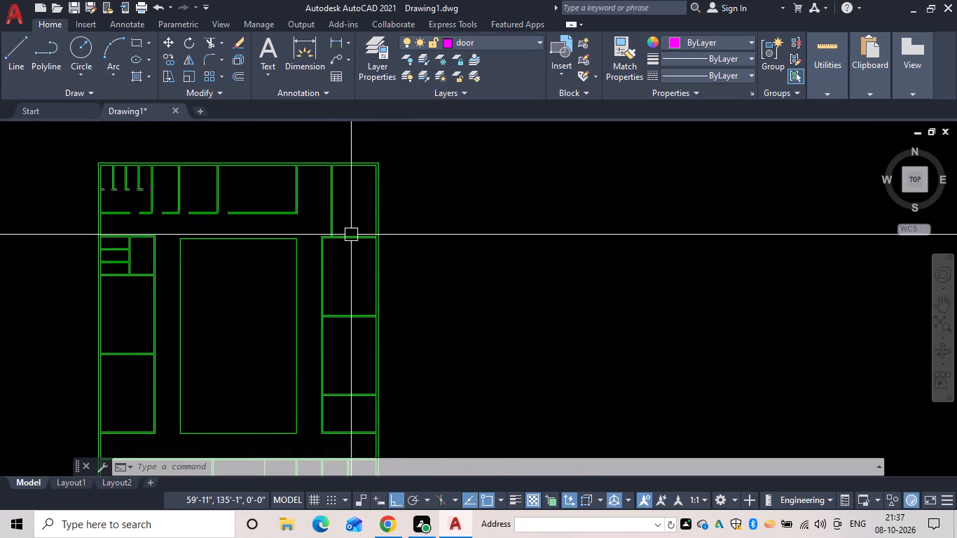
Draw a 5" horizontal line on the door layer, running east from the northern room's northwest outer corner.
{"action": "type", "text": "l"}
{"action": "key", "text": "space"}
{"action": "scroll", "coordinate": [317, 240], "scroll_direction": "up", "scroll_amount": 1}
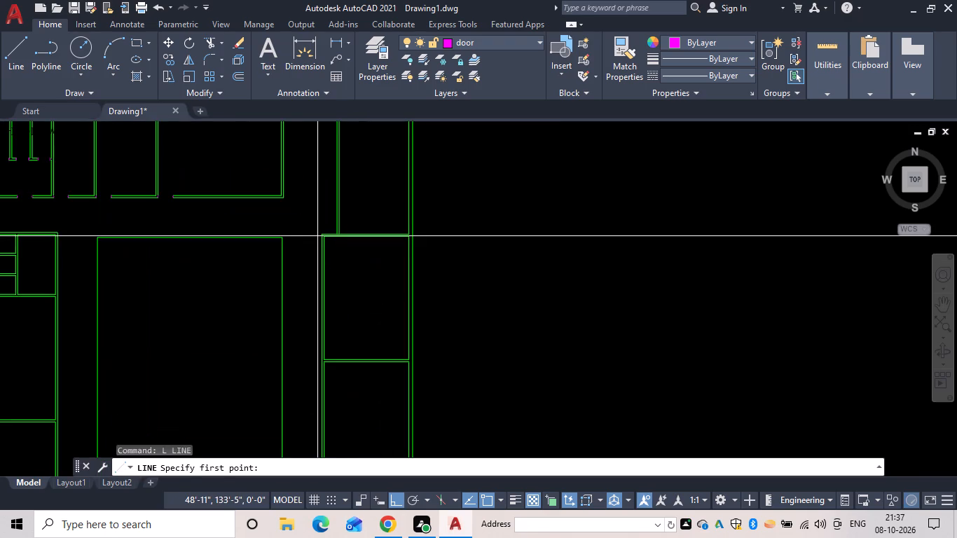
{"action": "scroll", "coordinate": [335, 229], "scroll_direction": "up", "scroll_amount": 3}
{"action": "scroll", "coordinate": [268, 249], "scroll_direction": "up", "scroll_amount": 3}
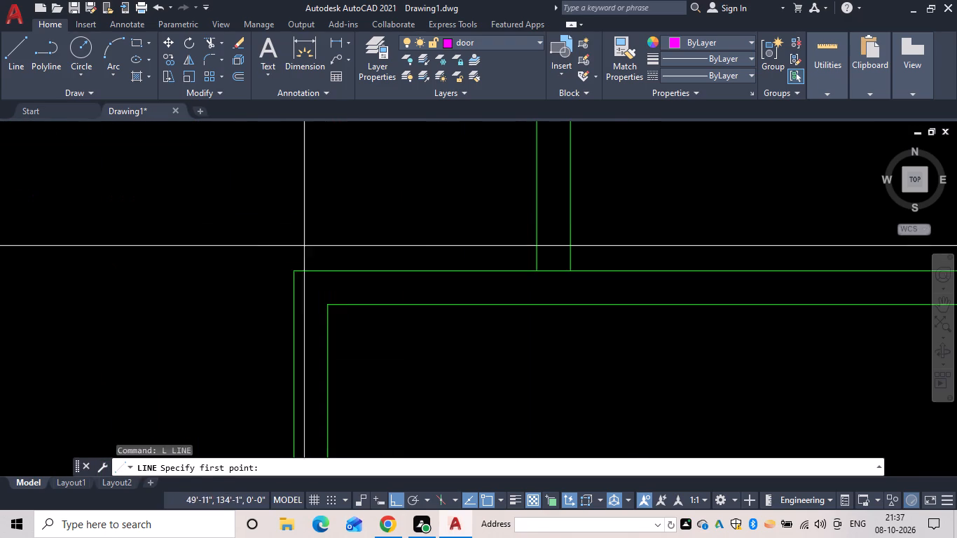
{"action": "left_click_drag", "start_coordinate": [291, 271], "coordinate": [331, 263]}
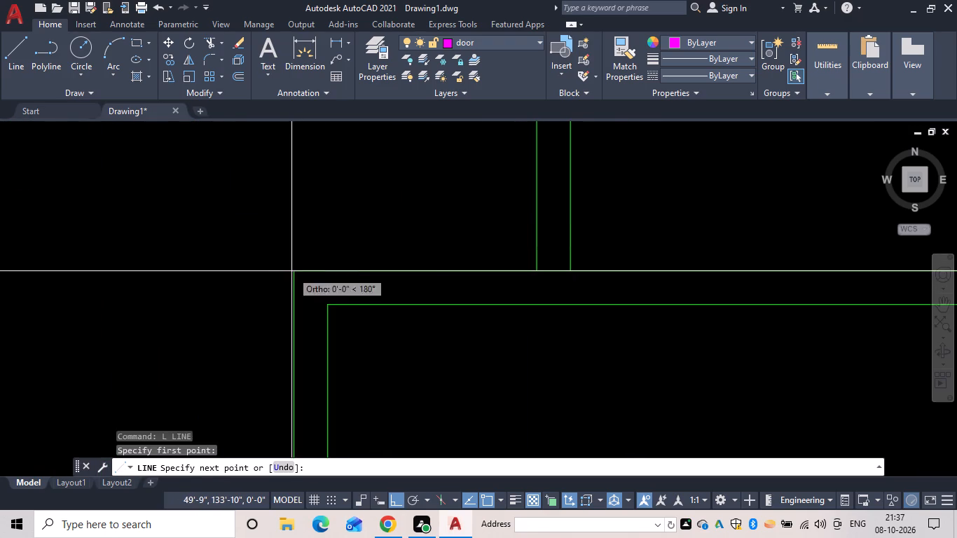
{"action": "type", "text": "5"}
{"action": "key", "text": "space"}
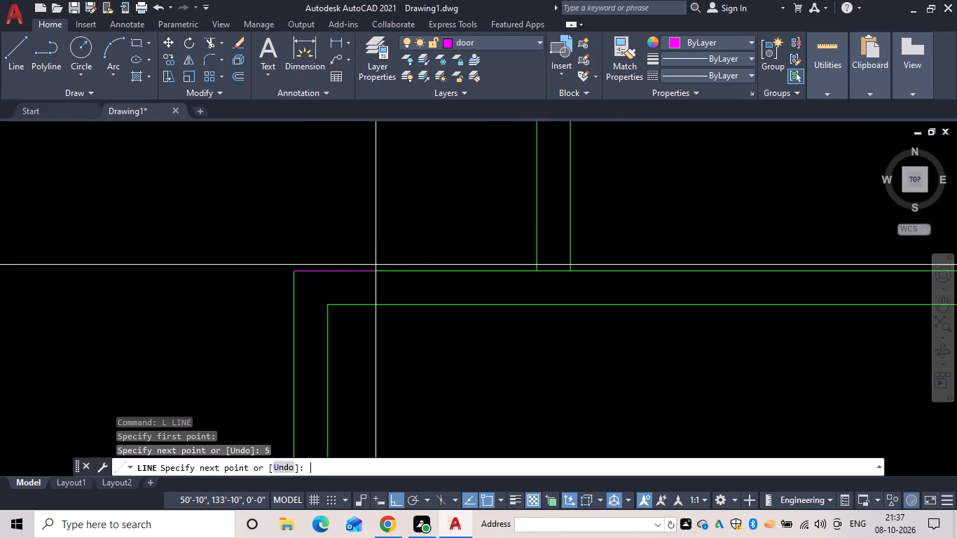
{"action": "key", "text": "Escape"}
Offset the 5" door line at the northern room's northwest outer corner 3' to the north.
{"action": "type", "text": "of 3'"}
{"action": "key", "text": "space"}
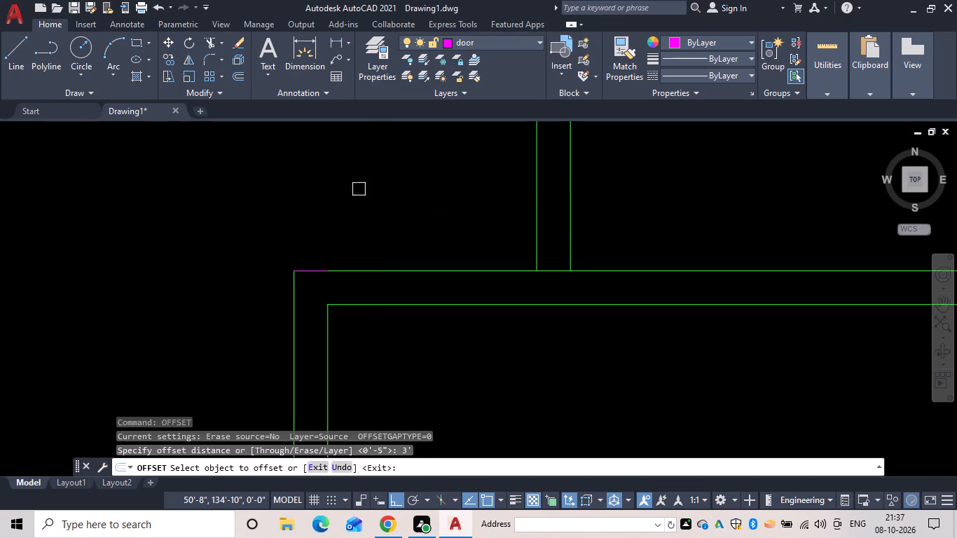
{"action": "left_click_drag", "start_coordinate": [308, 268], "coordinate": [313, 247]}
{"action": "middle_click_drag", "start_coordinate": [316, 142], "coordinate": [322, 379]}
{"action": "scroll", "coordinate": [316, 144], "scroll_direction": "down", "scroll_amount": 1}
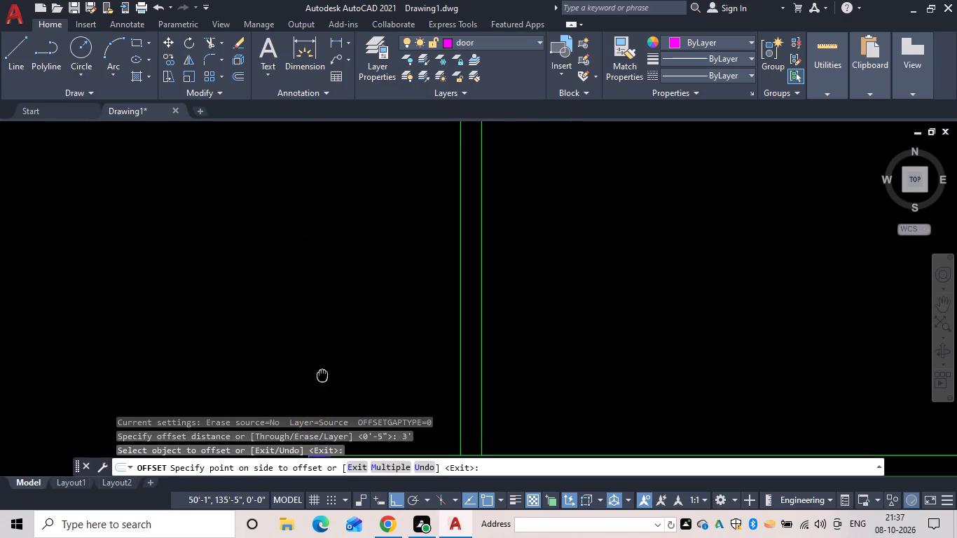
{"action": "middle_click_drag", "start_coordinate": [322, 379], "coordinate": [321, 380]}
{"action": "left_click", "coordinate": [322, 303]}
{"action": "scroll", "coordinate": [431, 183], "scroll_direction": "down", "scroll_amount": 2}
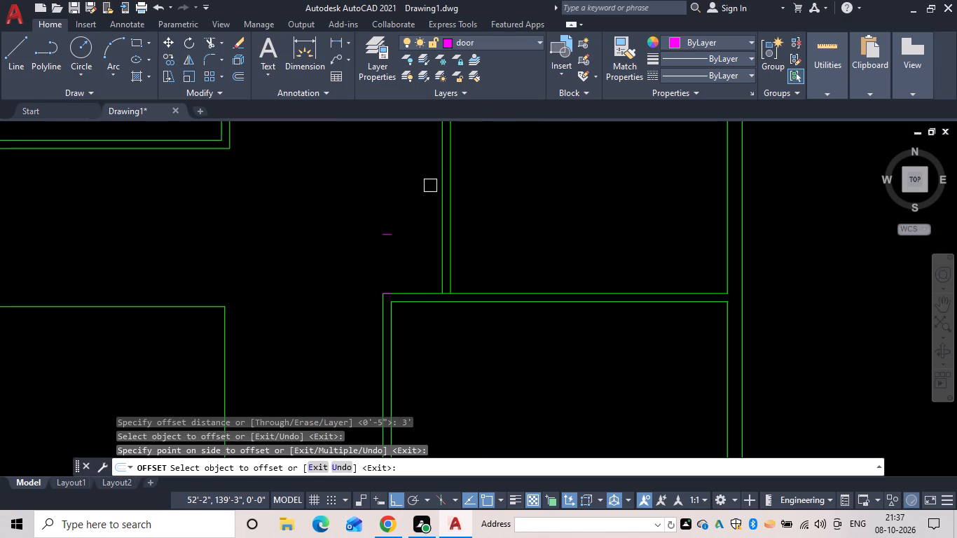
{"action": "key", "text": "Escape"}
Make wall the current layer.
{"action": "left_click", "coordinate": [475, 45]}
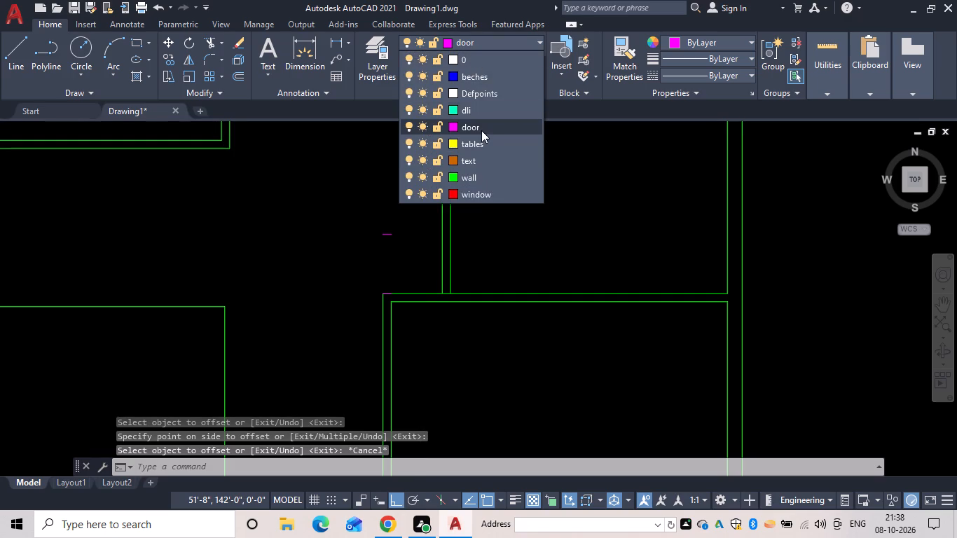
{"action": "left_click", "coordinate": [486, 180]}
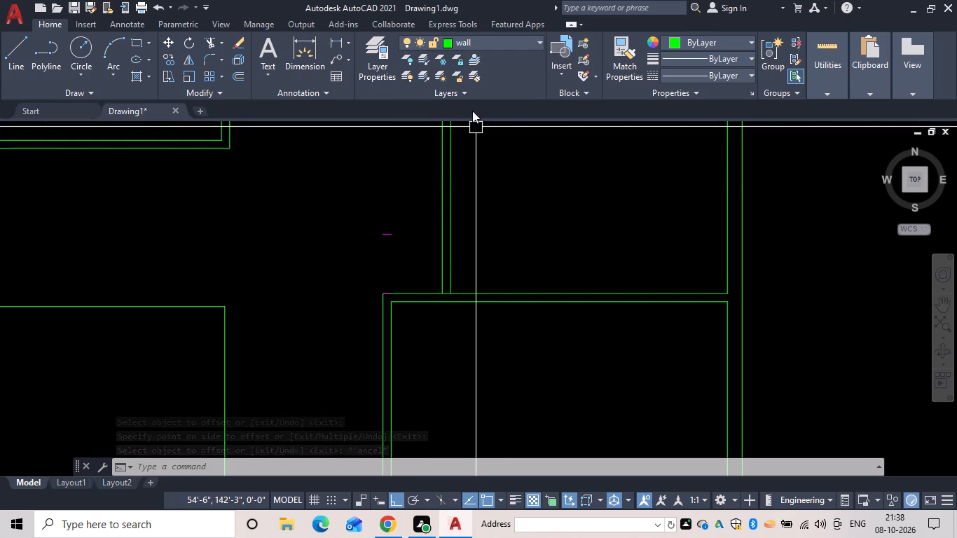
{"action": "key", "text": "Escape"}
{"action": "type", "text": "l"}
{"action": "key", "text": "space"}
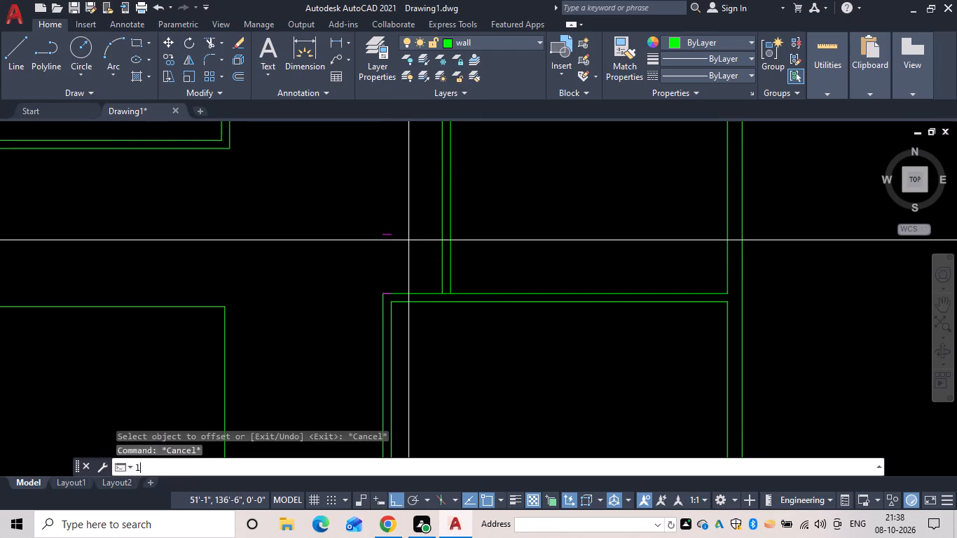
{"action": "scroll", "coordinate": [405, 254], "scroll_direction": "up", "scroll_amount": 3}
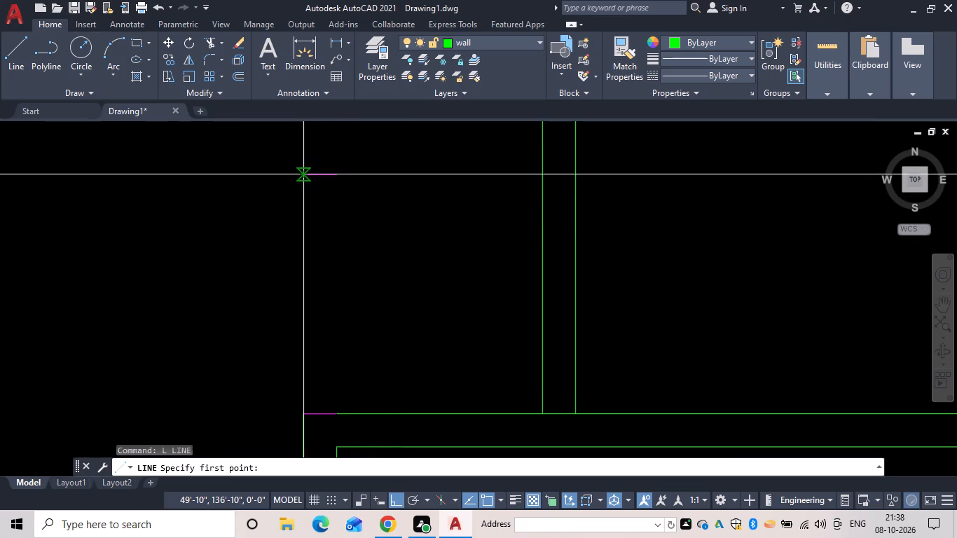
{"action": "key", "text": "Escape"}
Offset the upper door line 5" to the north.
{"action": "type", "text": "of 5"}
{"action": "key", "text": "space"}
{"action": "left_click", "coordinate": [327, 173]}
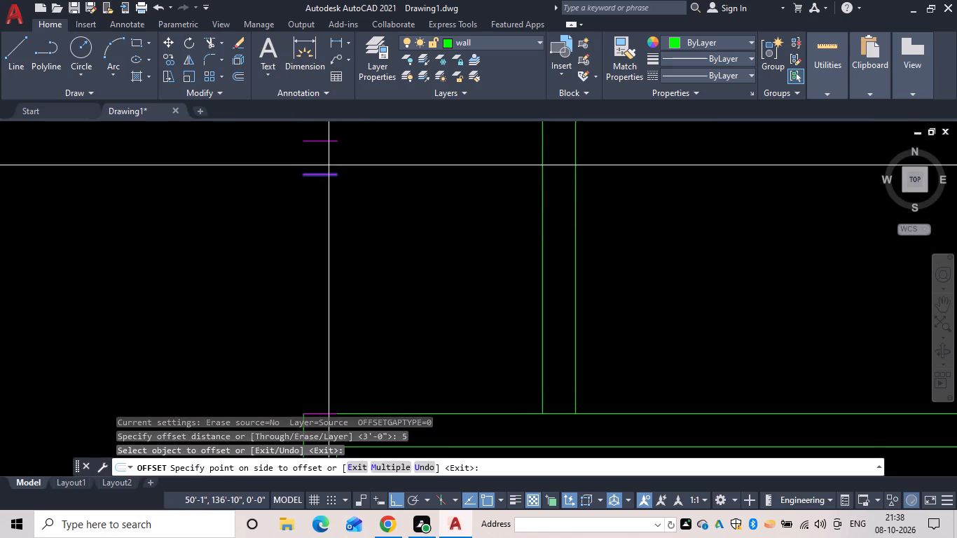
{"action": "left_click", "coordinate": [326, 132]}
{"action": "middle_click_drag", "start_coordinate": [332, 157], "coordinate": [322, 223]}
{"action": "key", "text": "Escape"}
{"action": "left_click", "coordinate": [314, 207]}
{"action": "key", "text": "Escape"}
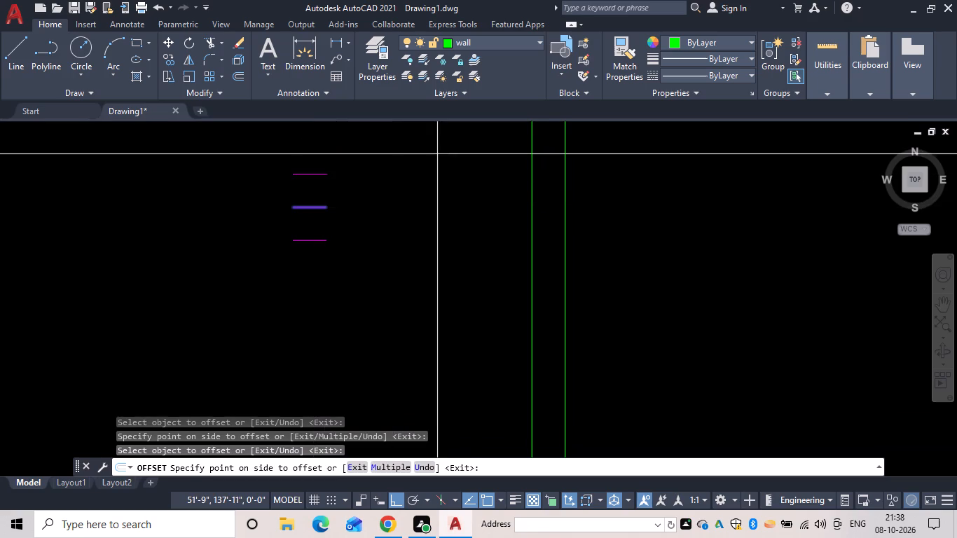
{"action": "key", "text": "Escape"}
Move the uppermost short line, 5" above the door line, to the wall layer.
{"action": "left_click_drag", "start_coordinate": [311, 205], "coordinate": [321, 199]}
{"action": "left_click", "coordinate": [523, 35]}
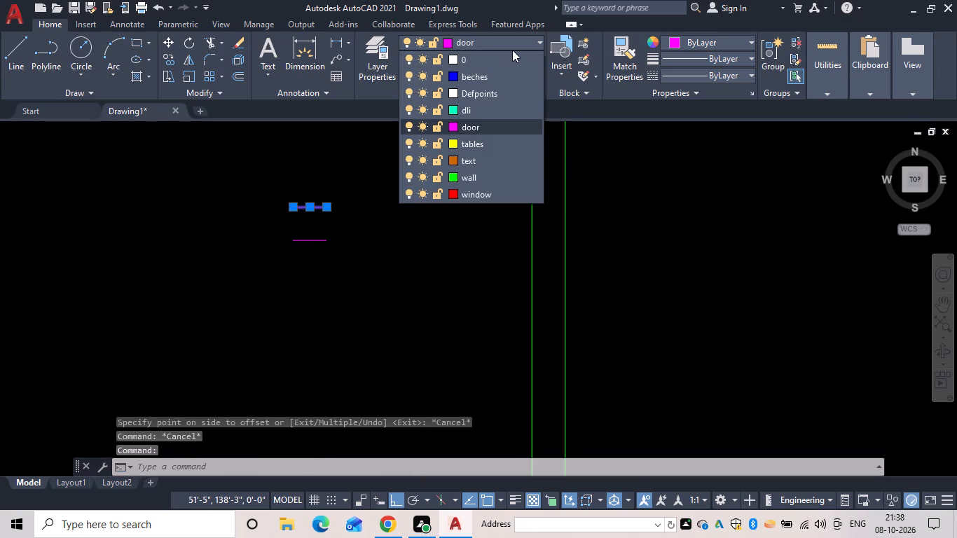
{"action": "left_click", "coordinate": [473, 177]}
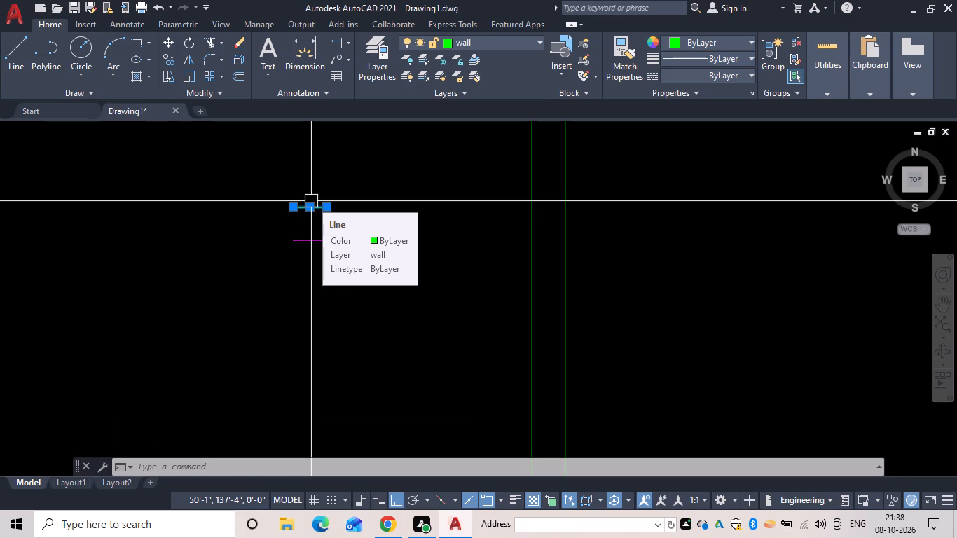
{"action": "key", "text": "Escape"}
Fillet the short wall-layer line with the west line of the vertical partition wall to form a corner.
{"action": "type", "text": "f"}
{"action": "key", "text": "space"}
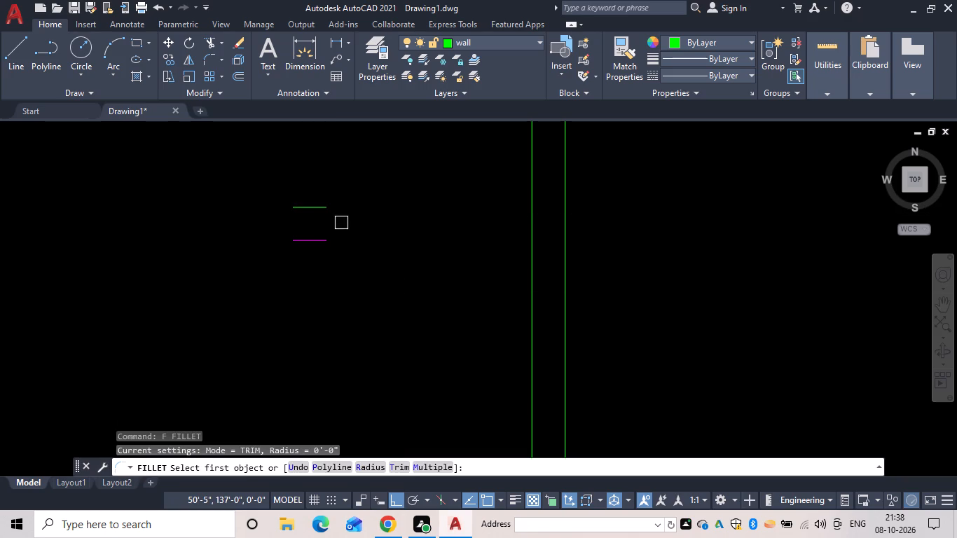
{"action": "left_click", "coordinate": [329, 212]}
{"action": "scroll", "coordinate": [421, 232], "scroll_direction": "down", "scroll_amount": 2}
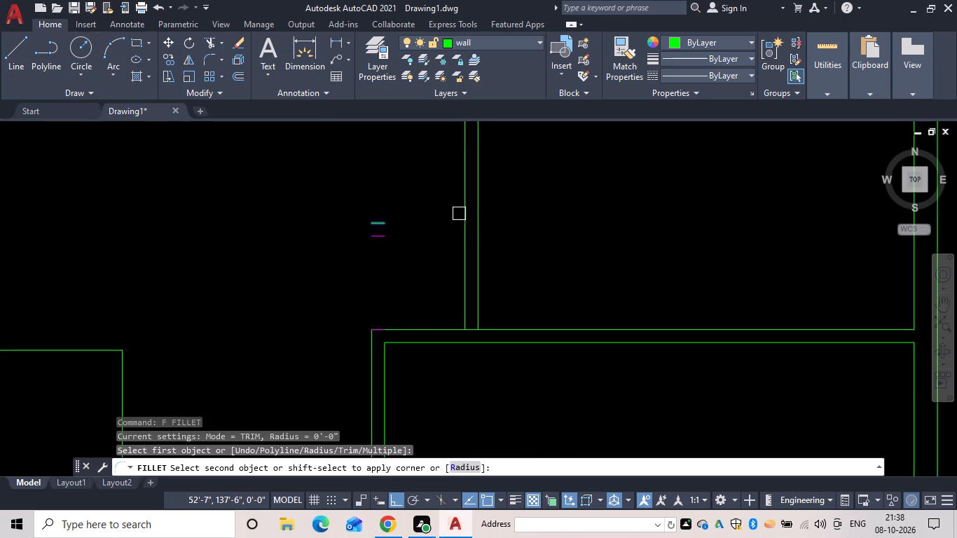
{"action": "left_click", "coordinate": [460, 209]}
{"action": "key", "text": "Escape"}
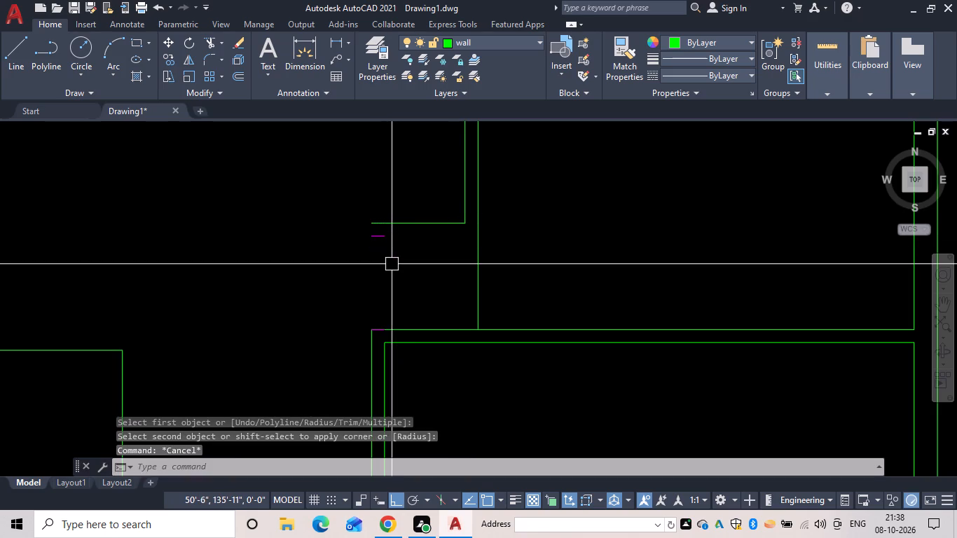
{"action": "scroll", "coordinate": [393, 263], "scroll_direction": "up", "scroll_amount": 1}
{"action": "scroll", "coordinate": [399, 275], "scroll_direction": "down", "scroll_amount": 2}
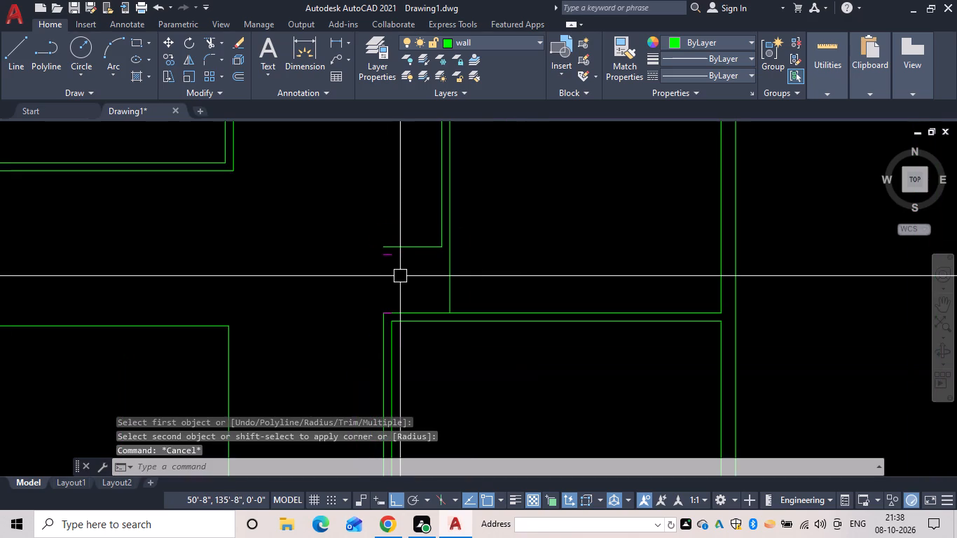
Draw a horizontal wall line from the upper door line's east end to the partition wall's east line.
{"action": "key", "text": "Escape"}
{"action": "type", "text": "l"}
{"action": "key", "text": "space"}
{"action": "scroll", "coordinate": [390, 263], "scroll_direction": "up", "scroll_amount": 3}
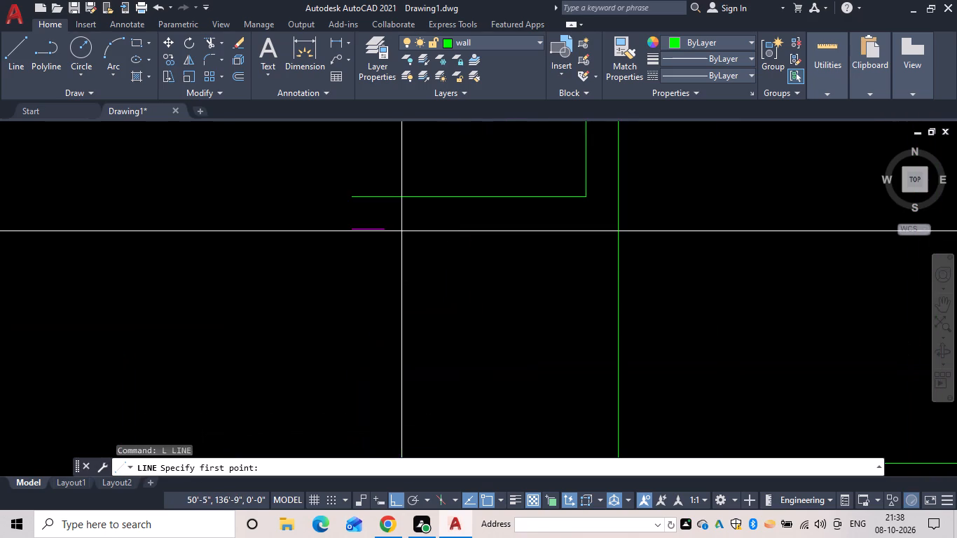
{"action": "left_click", "coordinate": [382, 230]}
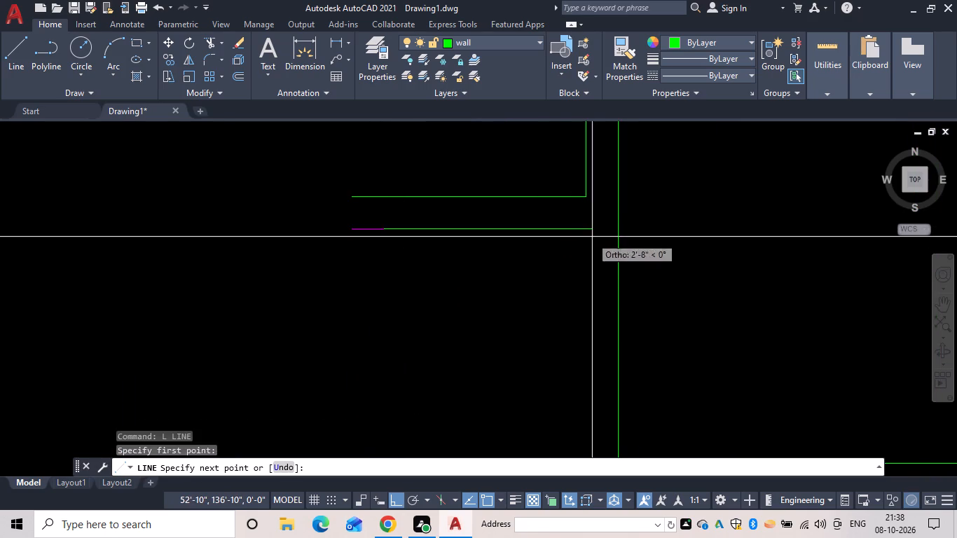
{"action": "left_click", "coordinate": [614, 232]}
{"action": "key", "text": "Escape"}
{"action": "scroll", "coordinate": [306, 260], "scroll_direction": "up", "scroll_amount": 4}
{"action": "scroll", "coordinate": [336, 260], "scroll_direction": "down", "scroll_amount": 4}
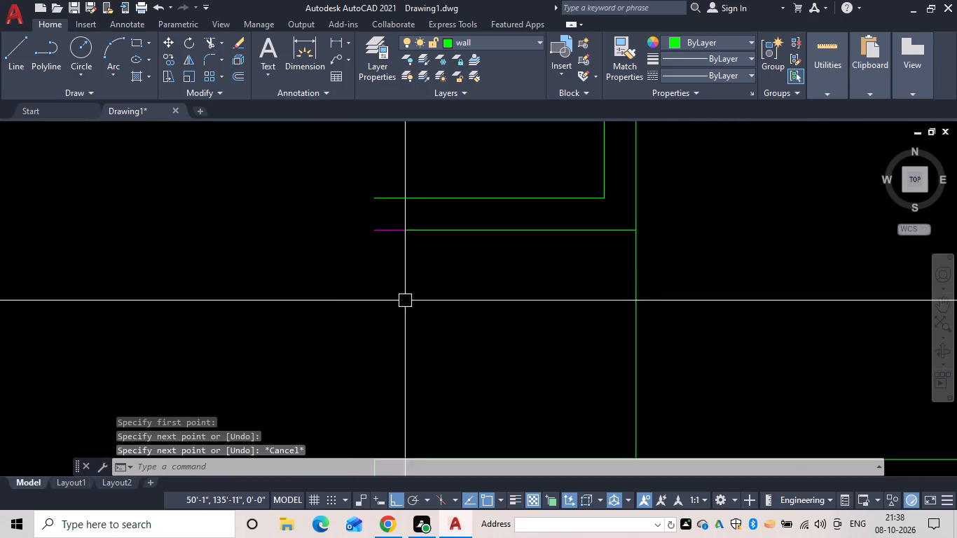
{"action": "scroll", "coordinate": [482, 311], "scroll_direction": "down", "scroll_amount": 3}
{"action": "key", "text": "Escape"}
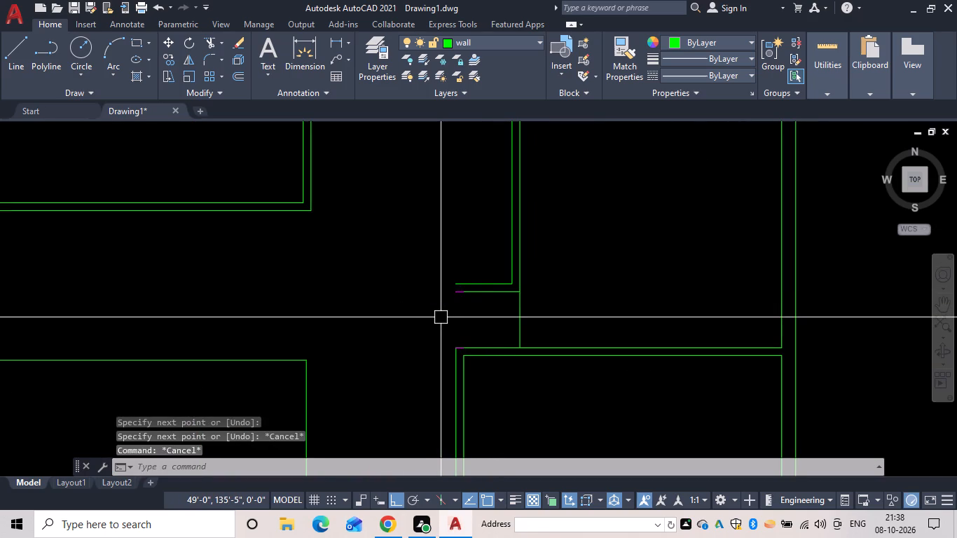
Draw a short vertical wall line closing the west end of the new wall stub above the door opening.
{"action": "type", "text": "l"}
{"action": "key", "text": "space"}
{"action": "scroll", "coordinate": [491, 275], "scroll_direction": "up", "scroll_amount": 3}
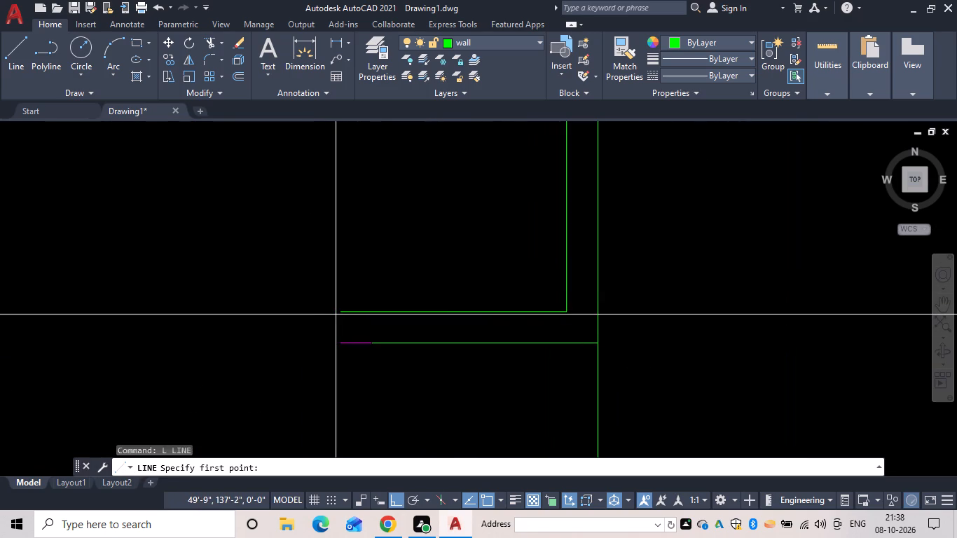
{"action": "left_click_drag", "start_coordinate": [340, 312], "coordinate": [336, 347]}
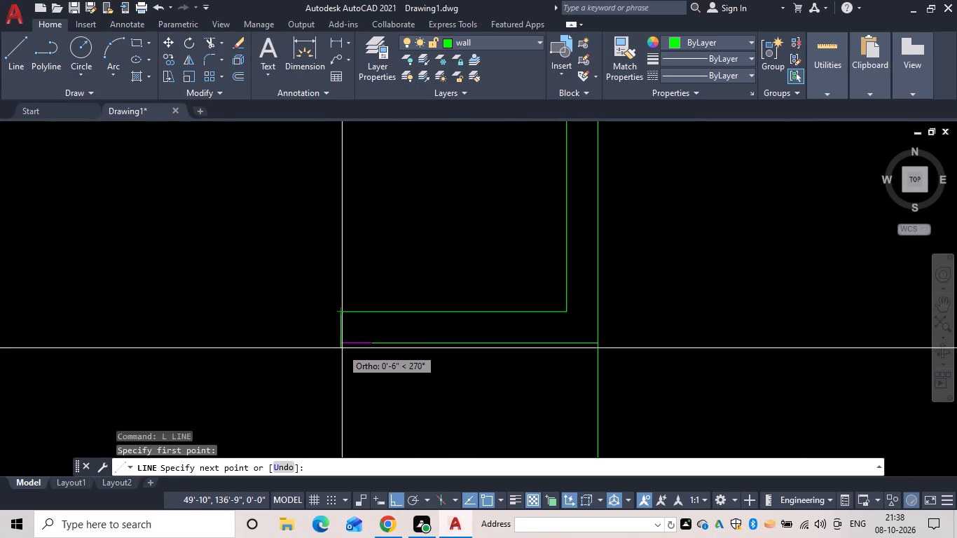
{"action": "left_click", "coordinate": [341, 343]}
{"action": "key", "text": "Escape"}
{"action": "scroll", "coordinate": [446, 371], "scroll_direction": "down", "scroll_amount": 2}
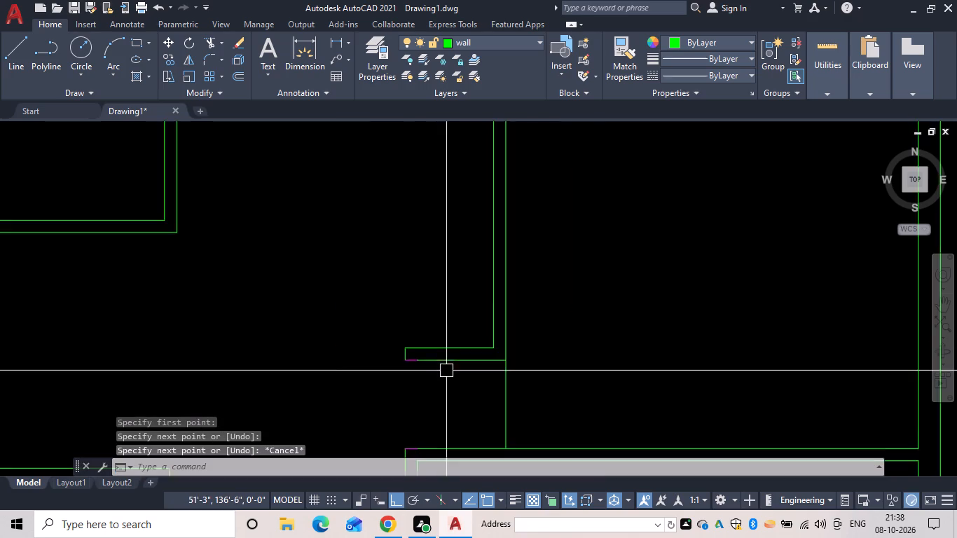
Trim the partition's east line between the new wall stub and the northern room's top wall.
{"action": "middle_click_drag", "start_coordinate": [443, 357], "coordinate": [420, 311]}
{"action": "key", "text": "Escape"}
{"action": "type", "text": "tr"}
{"action": "key", "text": "space"}
{"action": "left_click_drag", "start_coordinate": [525, 335], "coordinate": [513, 340]}
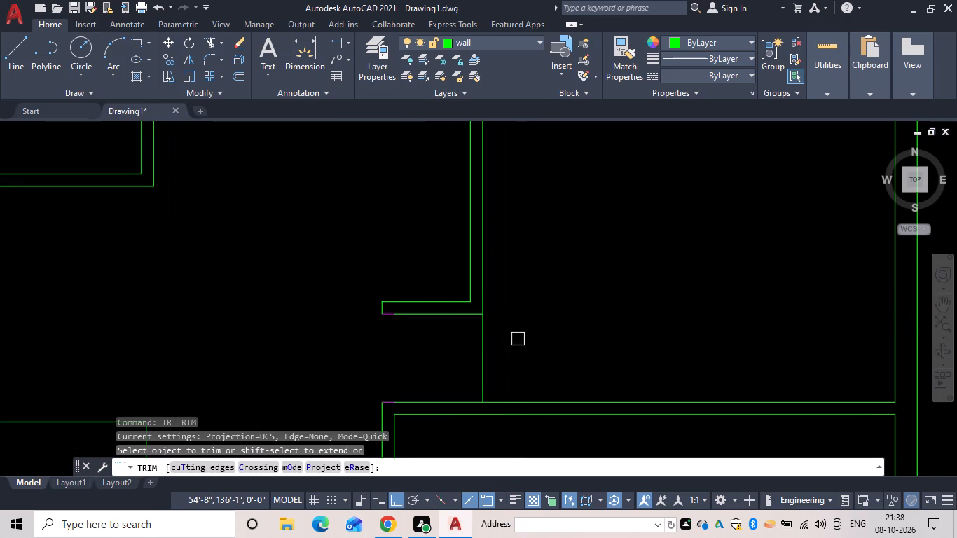
{"action": "left_click_drag", "start_coordinate": [513, 340], "coordinate": [413, 346]}
{"action": "left_click_drag", "start_coordinate": [443, 343], "coordinate": [553, 340]}
{"action": "scroll", "coordinate": [537, 345], "scroll_direction": "down", "scroll_amount": 1}
{"action": "middle_click_drag", "start_coordinate": [532, 344], "coordinate": [535, 262]}
{"action": "scroll", "coordinate": [535, 263], "scroll_direction": "down", "scroll_amount": 1}
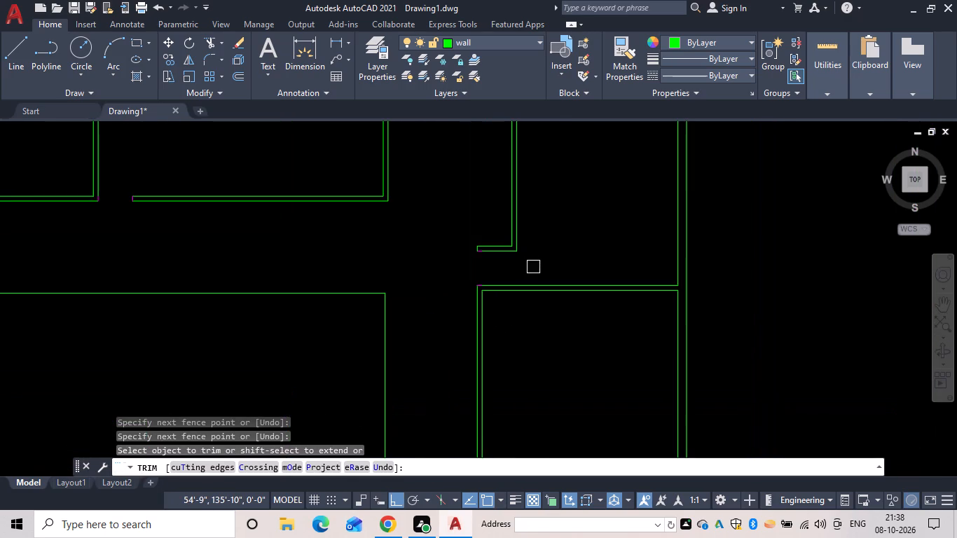
{"action": "key", "text": "Escape"}
Make door the current layer.
{"action": "type", "text": "l"}
{"action": "key", "text": "space"}
{"action": "left_click", "coordinate": [526, 36]}
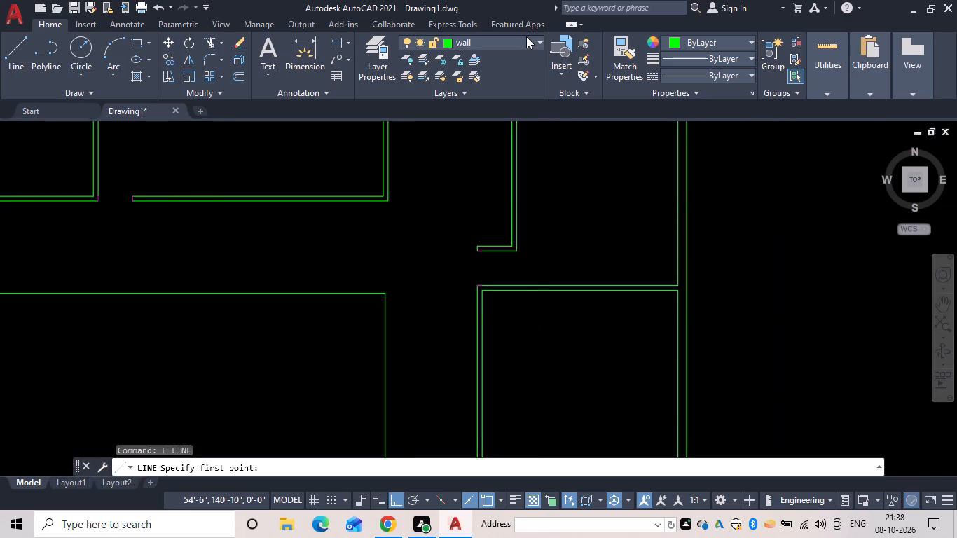
{"action": "left_click", "coordinate": [518, 125]}
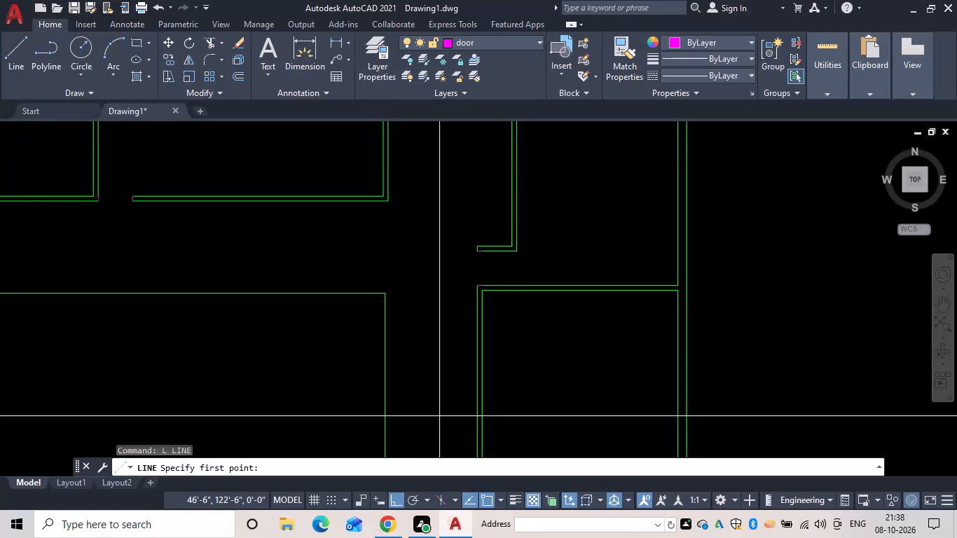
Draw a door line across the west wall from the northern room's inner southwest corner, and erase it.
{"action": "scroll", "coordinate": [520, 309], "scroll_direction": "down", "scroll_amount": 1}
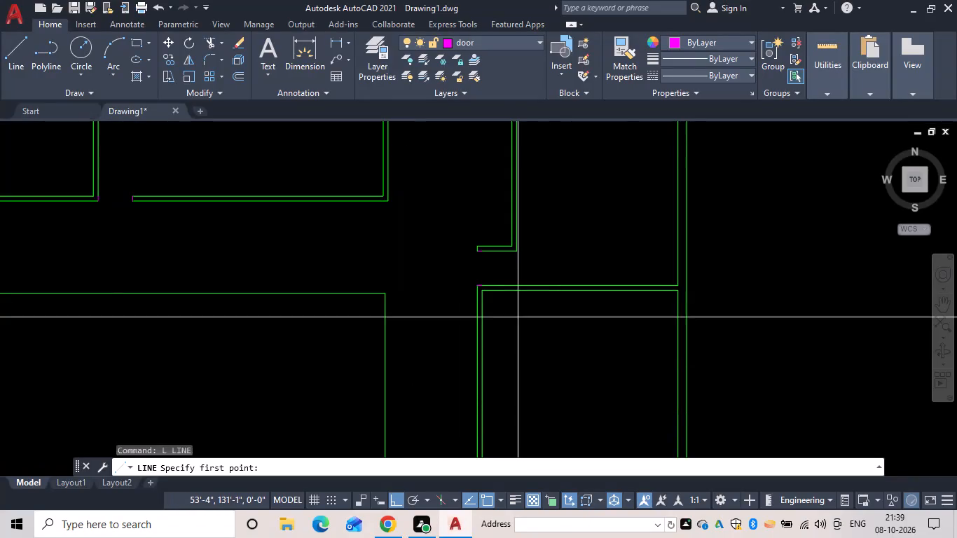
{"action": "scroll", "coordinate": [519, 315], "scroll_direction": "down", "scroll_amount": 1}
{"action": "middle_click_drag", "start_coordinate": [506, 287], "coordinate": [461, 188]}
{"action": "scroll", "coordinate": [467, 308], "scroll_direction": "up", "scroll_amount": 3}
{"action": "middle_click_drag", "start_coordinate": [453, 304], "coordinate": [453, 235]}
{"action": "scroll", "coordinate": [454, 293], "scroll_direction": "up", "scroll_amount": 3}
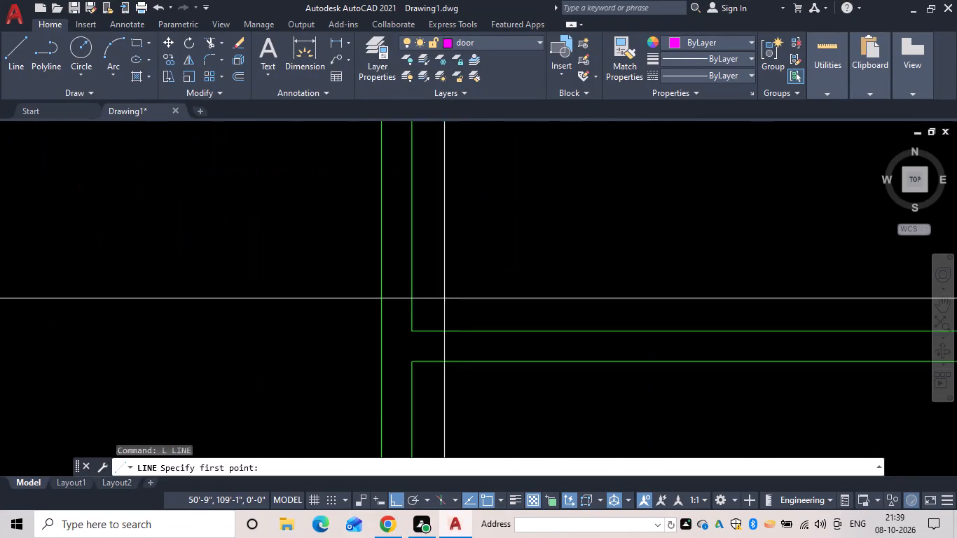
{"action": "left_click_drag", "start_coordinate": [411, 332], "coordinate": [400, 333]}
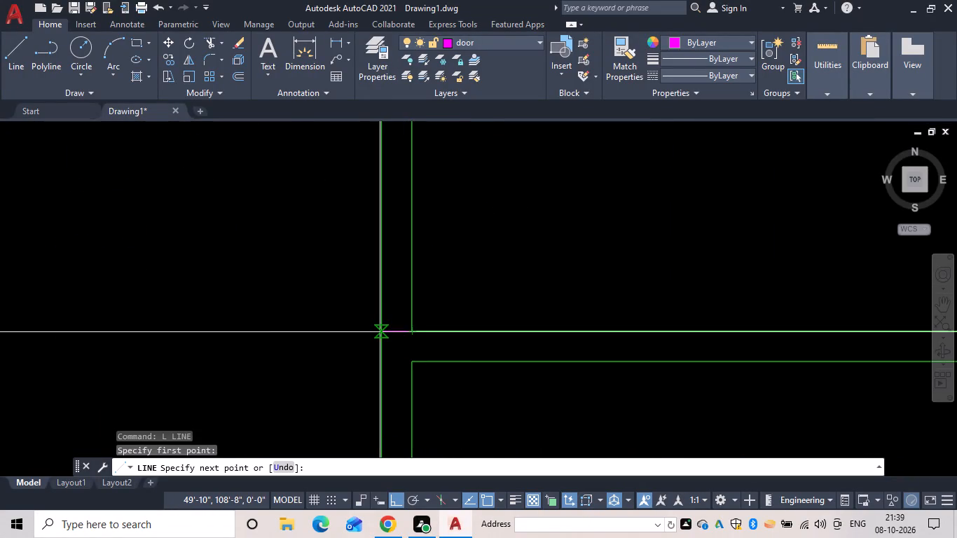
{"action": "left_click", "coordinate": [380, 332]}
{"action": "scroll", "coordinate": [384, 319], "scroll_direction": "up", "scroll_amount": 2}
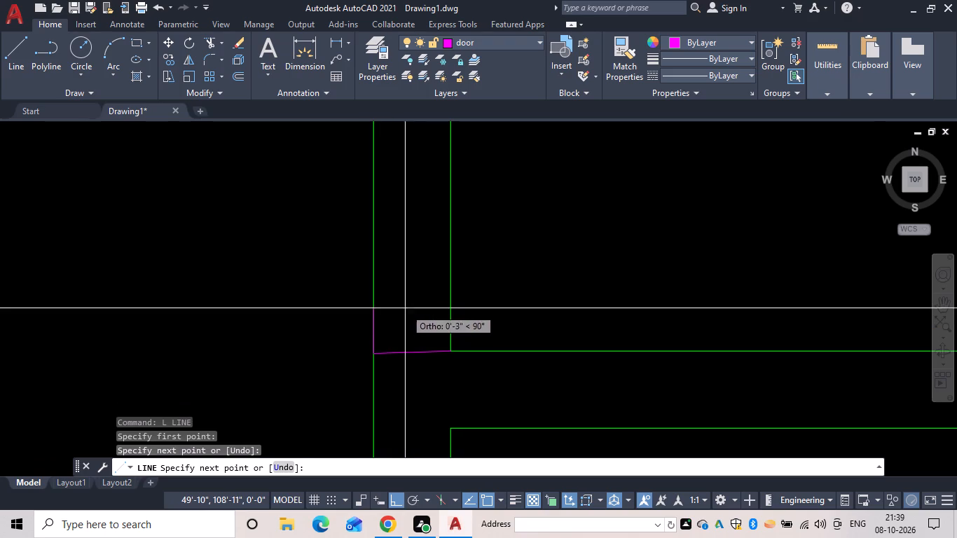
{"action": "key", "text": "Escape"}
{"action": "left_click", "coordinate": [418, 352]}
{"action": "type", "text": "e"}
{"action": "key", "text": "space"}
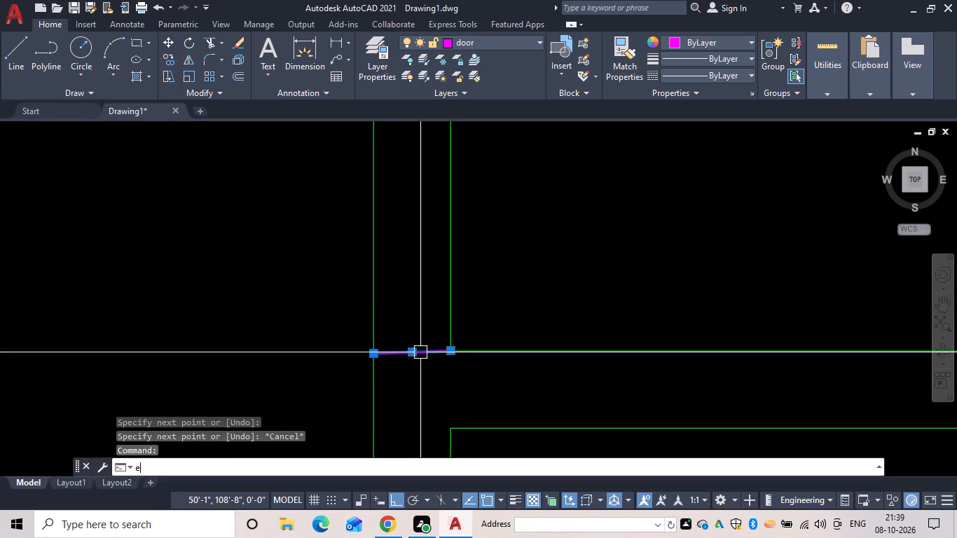
Draw a horizontal door line from the northern room's inner southwest corner west to the outer wall line.
{"action": "key", "text": "l"}
{"action": "key", "text": "space"}
{"action": "left_click_drag", "start_coordinate": [450, 350], "coordinate": [432, 354]}
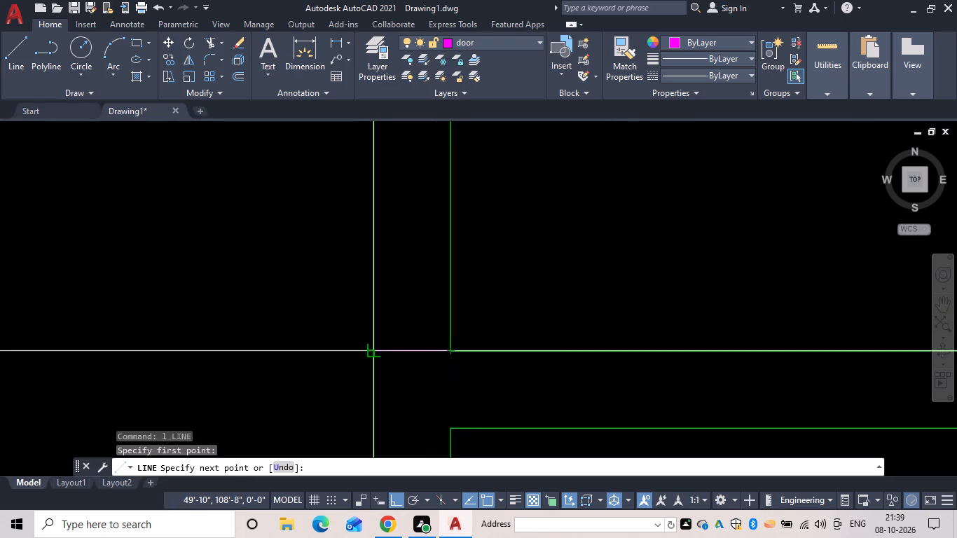
{"action": "left_click", "coordinate": [373, 350]}
{"action": "key", "text": "space"}
Draw a horizontal door line across the west wall at the inner southwest corner of the next room south.
{"action": "scroll", "coordinate": [401, 354], "scroll_direction": "down", "scroll_amount": 2}
{"action": "middle_click_drag", "start_coordinate": [407, 347], "coordinate": [370, 202]}
{"action": "scroll", "coordinate": [386, 310], "scroll_direction": "down", "scroll_amount": 6}
{"action": "middle_click_drag", "start_coordinate": [407, 336], "coordinate": [377, 167]}
{"action": "scroll", "coordinate": [387, 258], "scroll_direction": "up", "scroll_amount": 4}
{"action": "middle_click_drag", "start_coordinate": [357, 284], "coordinate": [410, 206]}
{"action": "scroll", "coordinate": [308, 219], "scroll_direction": "up", "scroll_amount": 2}
{"action": "key", "text": "space"}
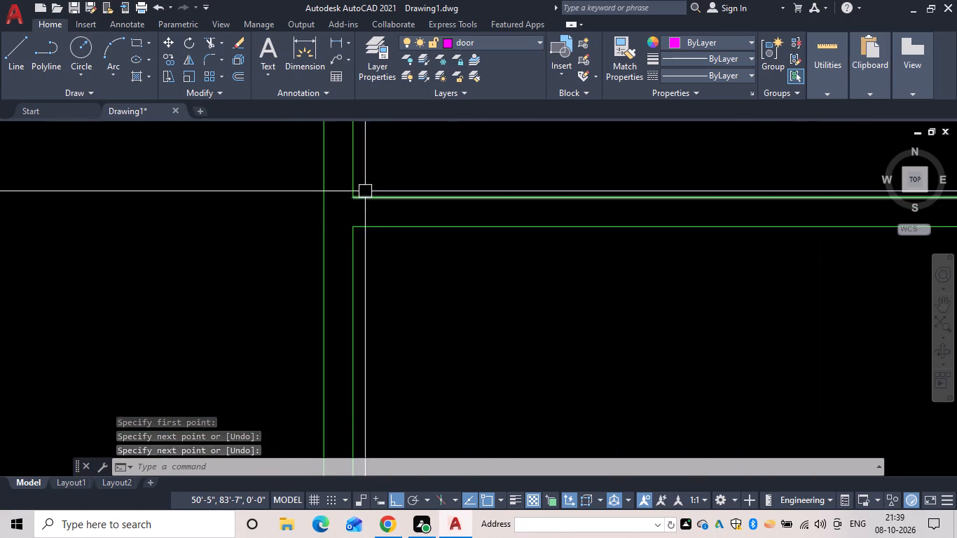
{"action": "left_click", "coordinate": [352, 199]}
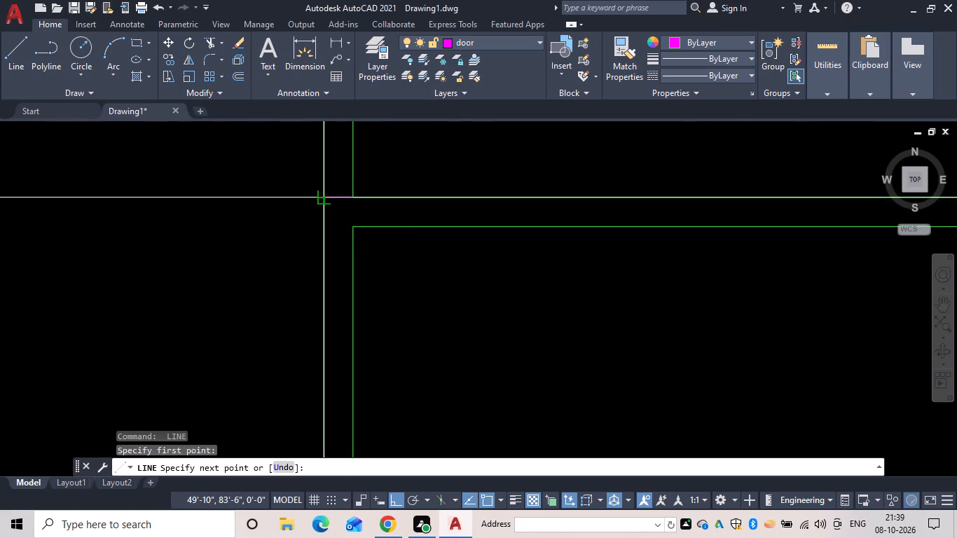
{"action": "left_click", "coordinate": [326, 200]}
{"action": "key", "text": "space"}
{"action": "scroll", "coordinate": [406, 259], "scroll_direction": "down", "scroll_amount": 3}
{"action": "middle_click_drag", "start_coordinate": [457, 324], "coordinate": [456, 190]}
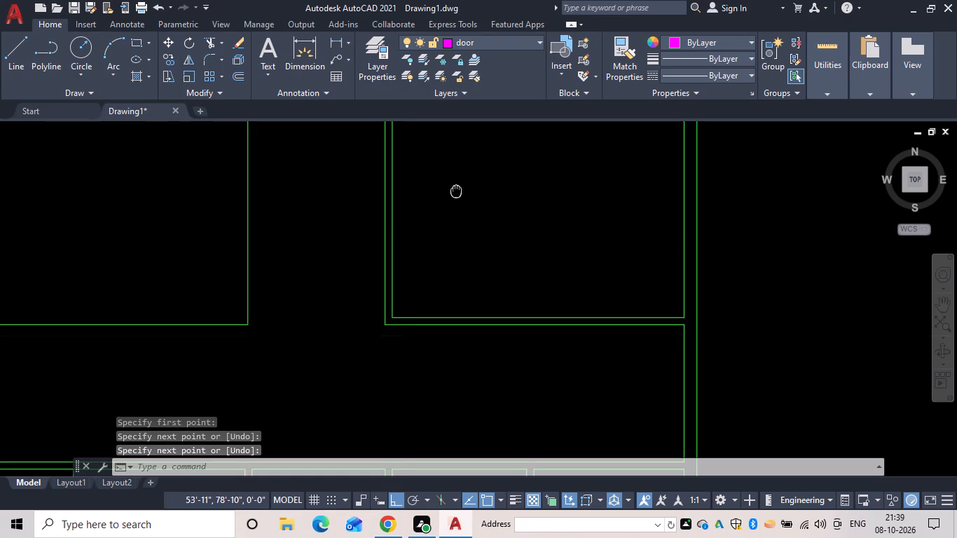
Draw a horizontal door line across the west wall at the inner southwest corner of the east wing's southernmost room.
{"action": "scroll", "coordinate": [389, 317], "scroll_direction": "up", "scroll_amount": 4}
{"action": "key", "text": "space"}
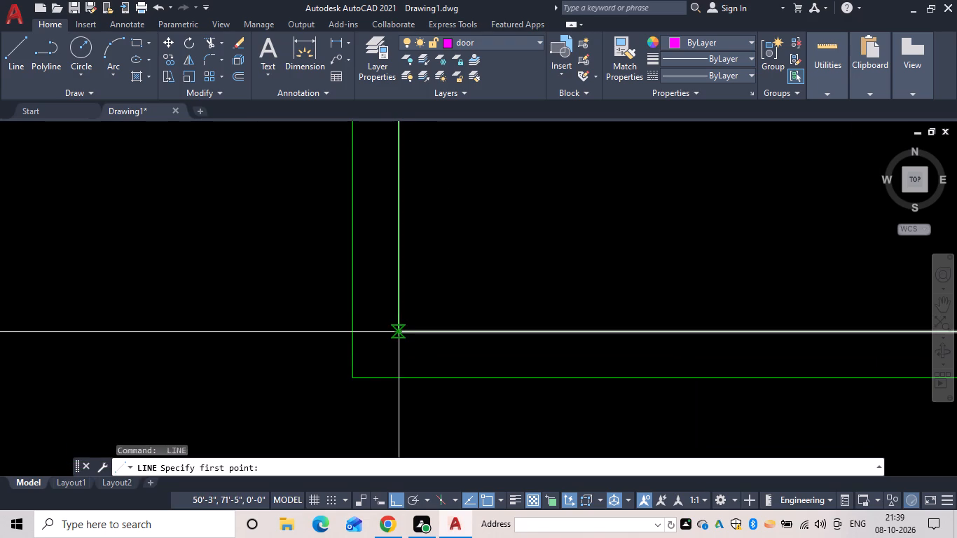
{"action": "left_click", "coordinate": [399, 329]}
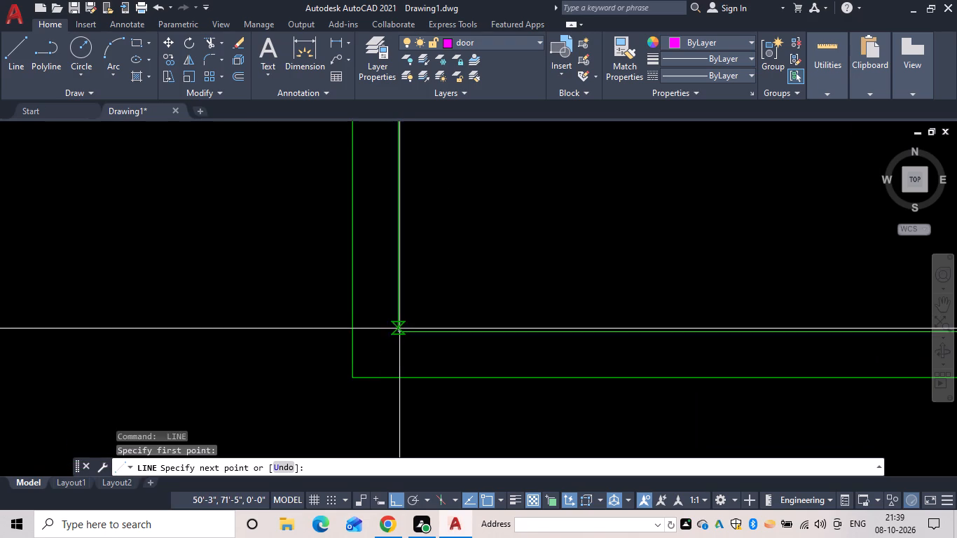
{"action": "left_click", "coordinate": [357, 334]}
{"action": "key", "text": "space"}
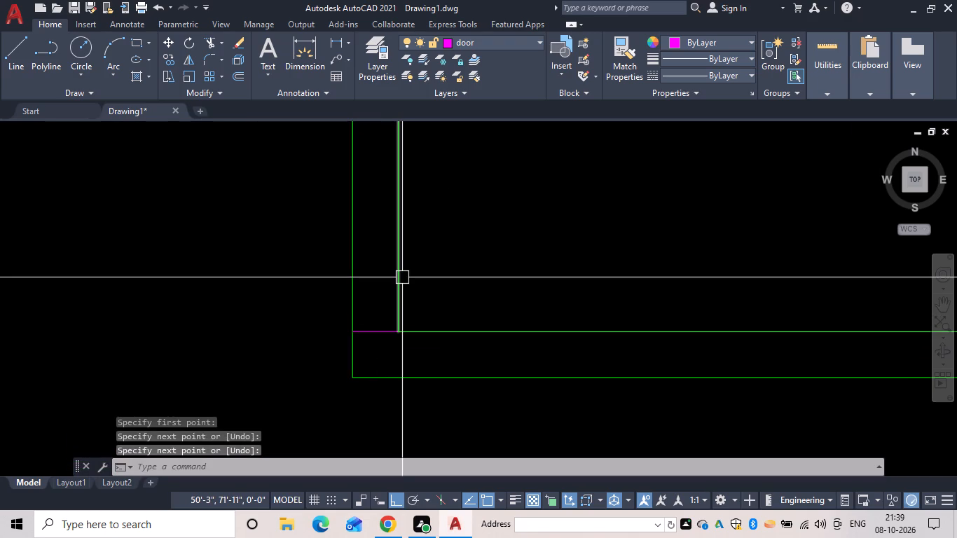
{"action": "key", "text": "Escape"}
Offset the southernmost room's door line 3' north to mark its door width.
{"action": "type", "text": "ofn"}
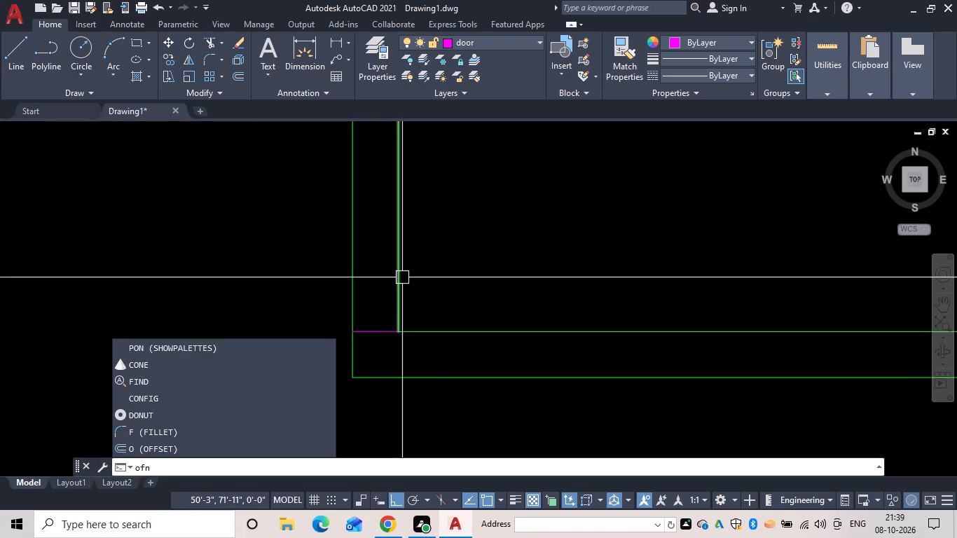
{"action": "key", "text": "BackSpace"}
{"action": "key", "text": "space"}
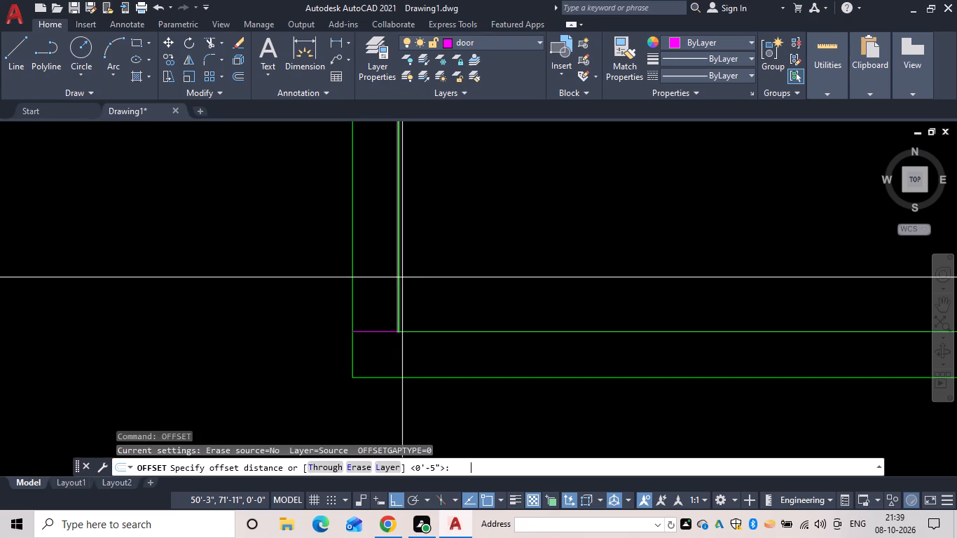
{"action": "type", "text": "3'"}
{"action": "key", "text": "space"}
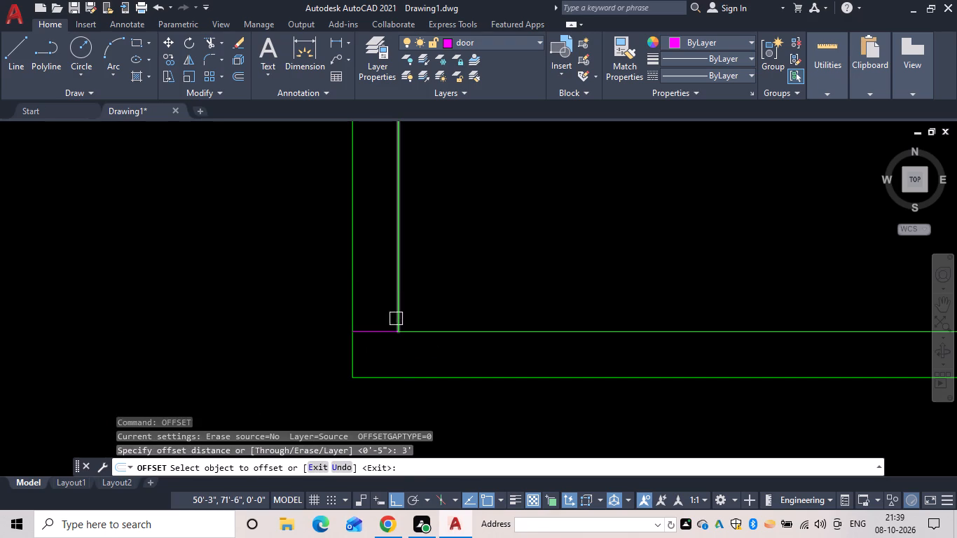
{"action": "left_click", "coordinate": [385, 329]}
{"action": "left_click", "coordinate": [383, 303]}
Offset the middle room's door line north by the same 3' distance.
{"action": "scroll", "coordinate": [382, 296], "scroll_direction": "down", "scroll_amount": 3}
{"action": "middle_click_drag", "start_coordinate": [382, 296], "coordinate": [408, 483]}
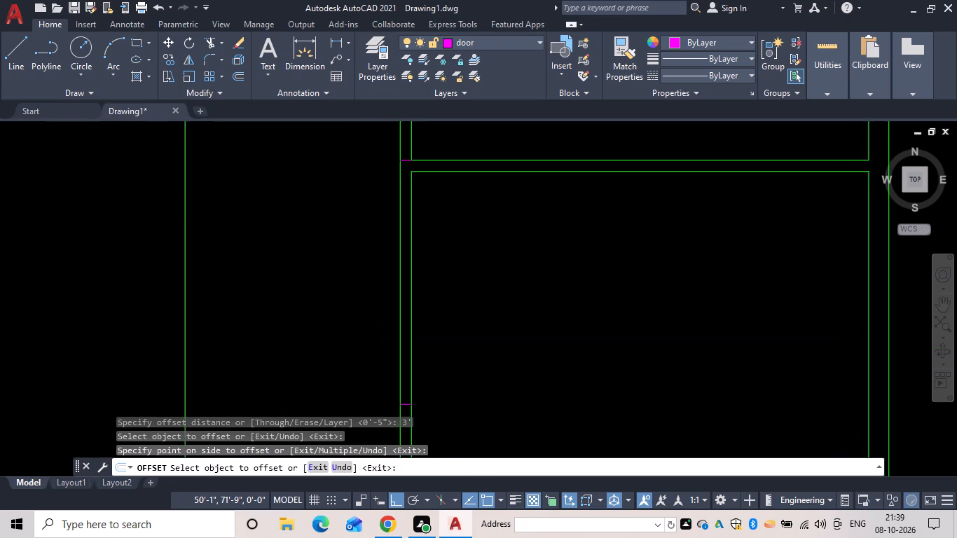
{"action": "middle_click_drag", "start_coordinate": [408, 483], "coordinate": [409, 488]}
{"action": "scroll", "coordinate": [399, 165], "scroll_direction": "up", "scroll_amount": 3}
{"action": "left_click_drag", "start_coordinate": [420, 193], "coordinate": [420, 186]}
{"action": "scroll", "coordinate": [416, 143], "scroll_direction": "down", "scroll_amount": 2}
{"action": "middle_click_drag", "start_coordinate": [416, 143], "coordinate": [434, 440]}
{"action": "left_click", "coordinate": [437, 278]}
Offset the northern room's door line north by the same 3' distance.
{"action": "scroll", "coordinate": [437, 277], "scroll_direction": "down", "scroll_amount": 3}
{"action": "middle_click_drag", "start_coordinate": [437, 277], "coordinate": [434, 285]}
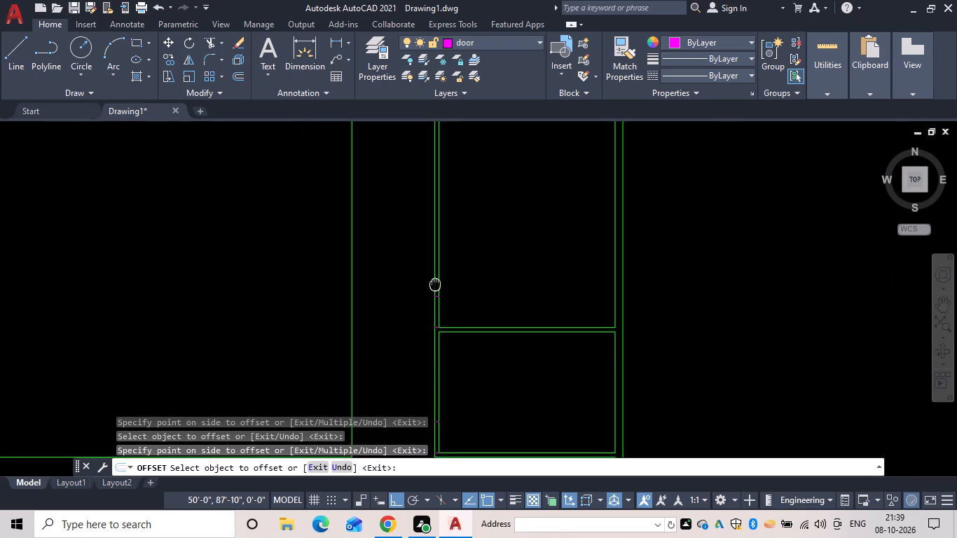
{"action": "middle_click_drag", "start_coordinate": [434, 285], "coordinate": [434, 467]}
{"action": "scroll", "coordinate": [429, 254], "scroll_direction": "up", "scroll_amount": 4}
{"action": "left_click", "coordinate": [438, 234]}
{"action": "scroll", "coordinate": [438, 234], "scroll_direction": "down", "scroll_amount": 2}
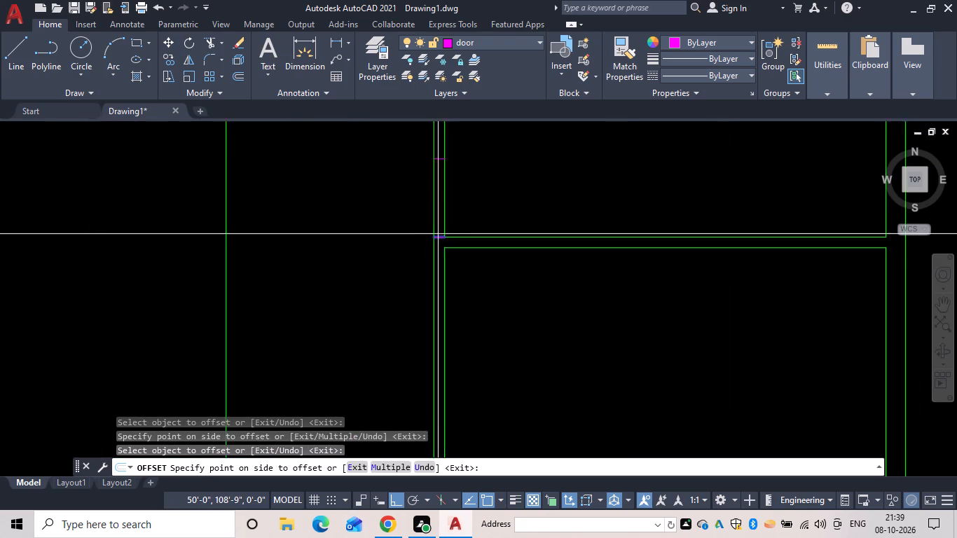
{"action": "scroll", "coordinate": [438, 234], "scroll_direction": "down", "scroll_amount": 1}
{"action": "middle_click_drag", "start_coordinate": [436, 240], "coordinate": [386, 336]}
{"action": "left_click", "coordinate": [409, 223]}
{"action": "scroll", "coordinate": [417, 223], "scroll_direction": "down", "scroll_amount": 3}
{"action": "middle_click", "coordinate": [417, 224]}
{"action": "key", "text": "Escape"}
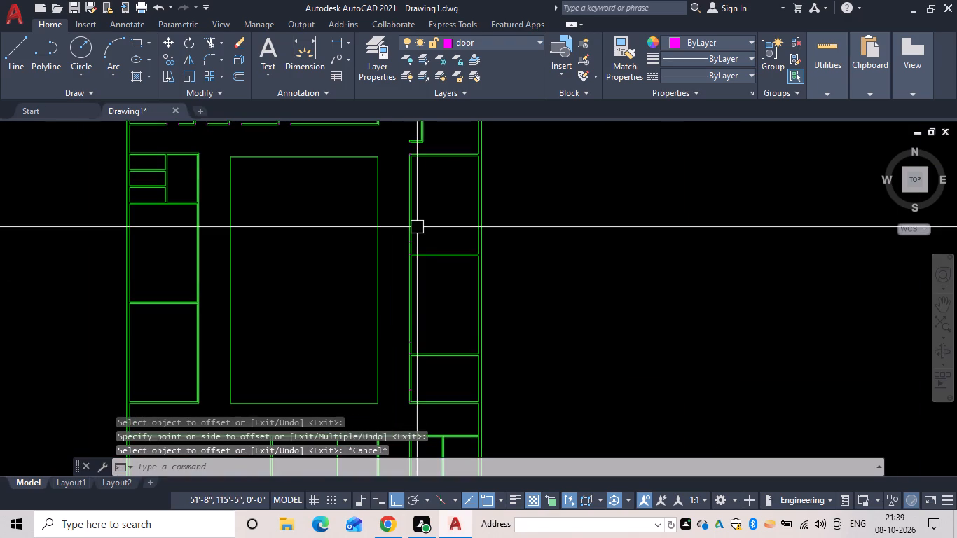
Trim the west wall lines between each pair of door lines to open the three east wing doorways.
{"action": "type", "text": "tr"}
{"action": "key", "text": "space"}
{"action": "scroll", "coordinate": [408, 246], "scroll_direction": "up", "scroll_amount": 3}
{"action": "left_click_drag", "start_coordinate": [443, 242], "coordinate": [383, 245]}
{"action": "scroll", "coordinate": [367, 336], "scroll_direction": "down", "scroll_amount": 3}
{"action": "middle_click_drag", "start_coordinate": [364, 335], "coordinate": [360, 164]}
{"action": "scroll", "coordinate": [362, 256], "scroll_direction": "up", "scroll_amount": 3}
{"action": "left_click_drag", "start_coordinate": [369, 224], "coordinate": [435, 202]}
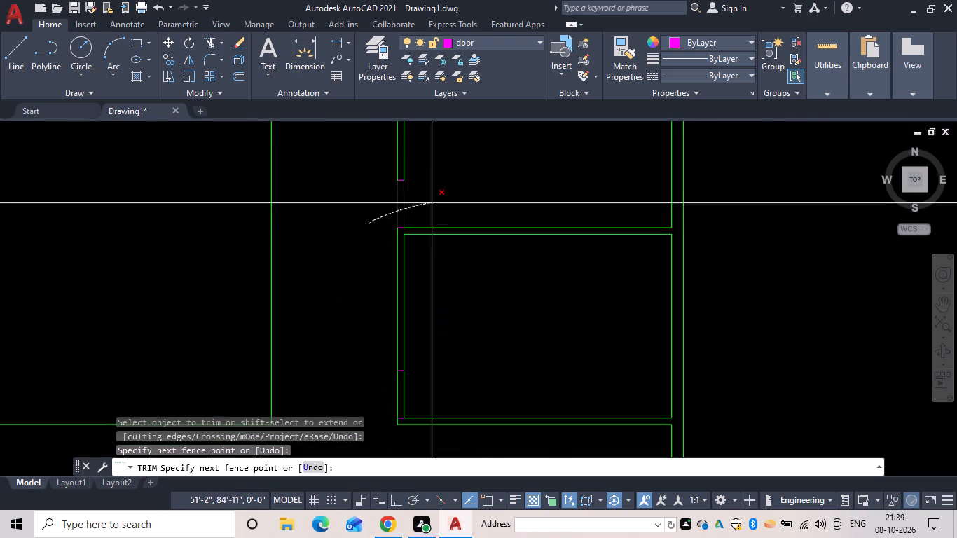
{"action": "left_click_drag", "start_coordinate": [435, 202], "coordinate": [439, 201]}
{"action": "left_click_drag", "start_coordinate": [443, 381], "coordinate": [371, 383]}
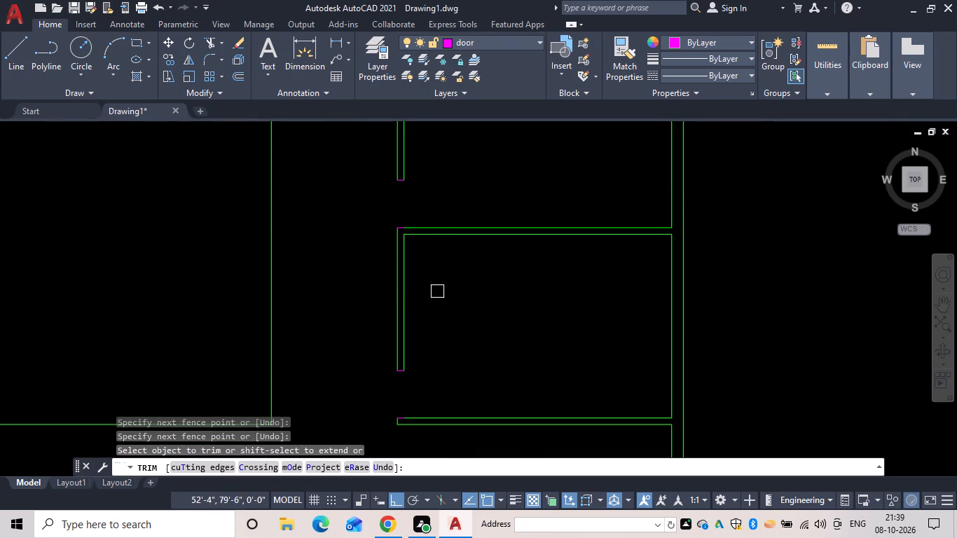
{"action": "scroll", "coordinate": [578, 294], "scroll_direction": "down", "scroll_amount": 2}
{"action": "middle_click_drag", "start_coordinate": [450, 256], "coordinate": [472, 112]}
{"action": "key", "text": "Escape"}
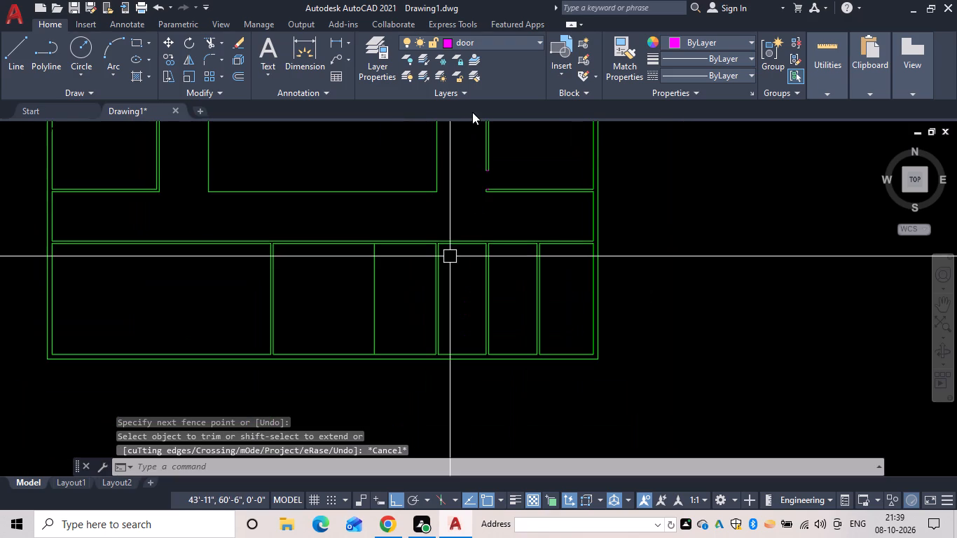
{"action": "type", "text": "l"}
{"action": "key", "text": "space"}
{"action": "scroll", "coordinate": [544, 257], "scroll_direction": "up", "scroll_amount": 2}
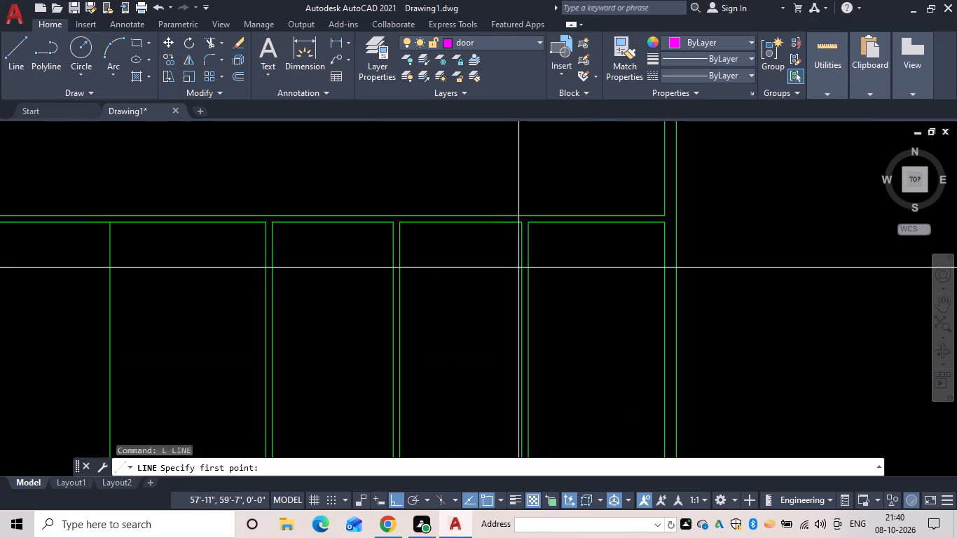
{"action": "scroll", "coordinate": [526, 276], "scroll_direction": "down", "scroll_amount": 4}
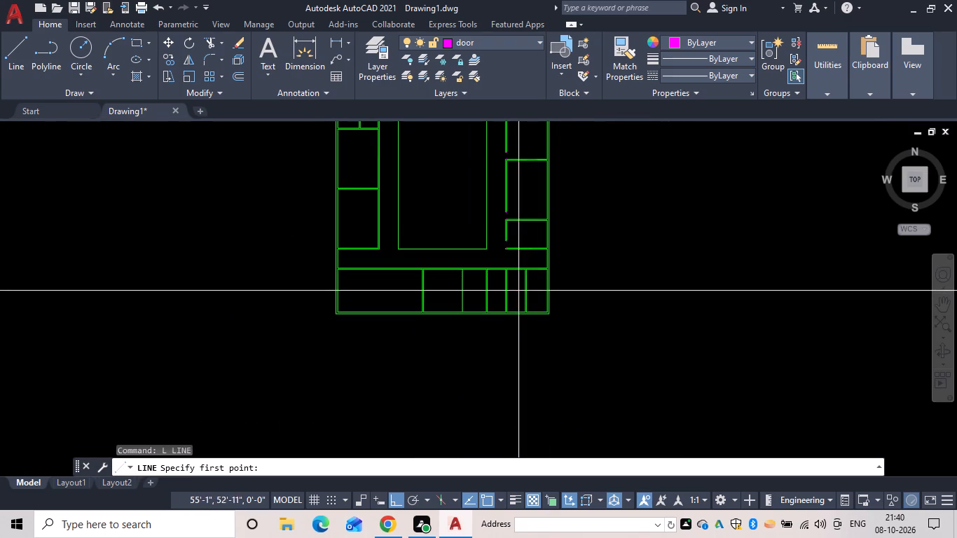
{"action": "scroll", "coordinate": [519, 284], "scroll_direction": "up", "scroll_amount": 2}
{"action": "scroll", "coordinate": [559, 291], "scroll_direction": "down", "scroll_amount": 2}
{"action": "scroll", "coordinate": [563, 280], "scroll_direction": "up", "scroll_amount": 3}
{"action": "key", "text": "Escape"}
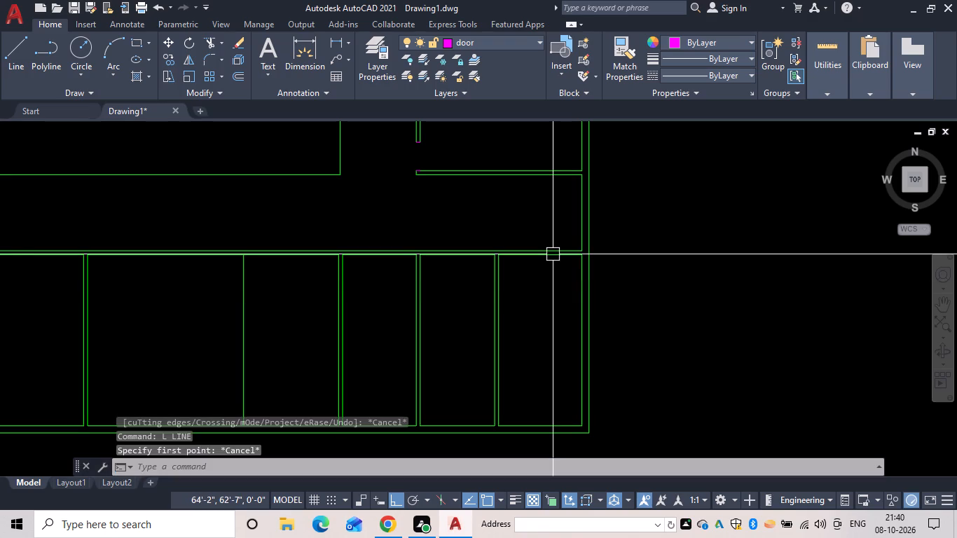
Measure the combined width of the two narrow rooms just west of the southeast corner room with a temporary linear dimension.
{"action": "type", "text": "dli"}
{"action": "key", "text": "space"}
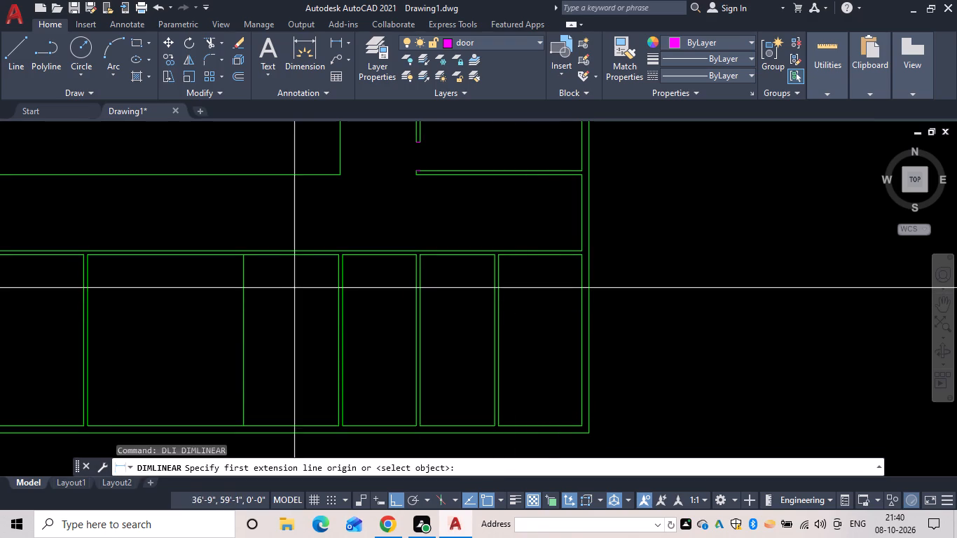
{"action": "left_click_drag", "start_coordinate": [344, 294], "coordinate": [359, 296]}
{"action": "left_click", "coordinate": [496, 291]}
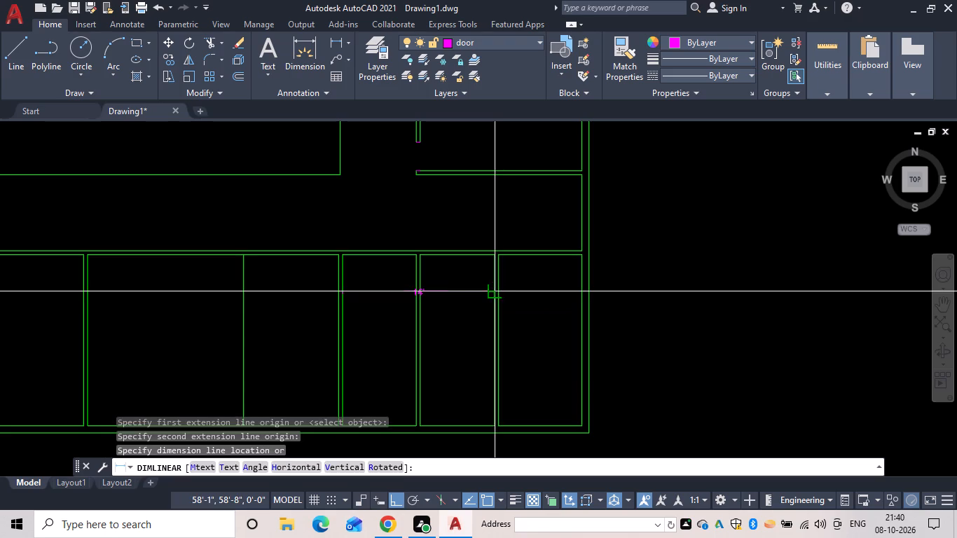
{"action": "scroll", "coordinate": [454, 266], "scroll_direction": "up", "scroll_amount": 4}
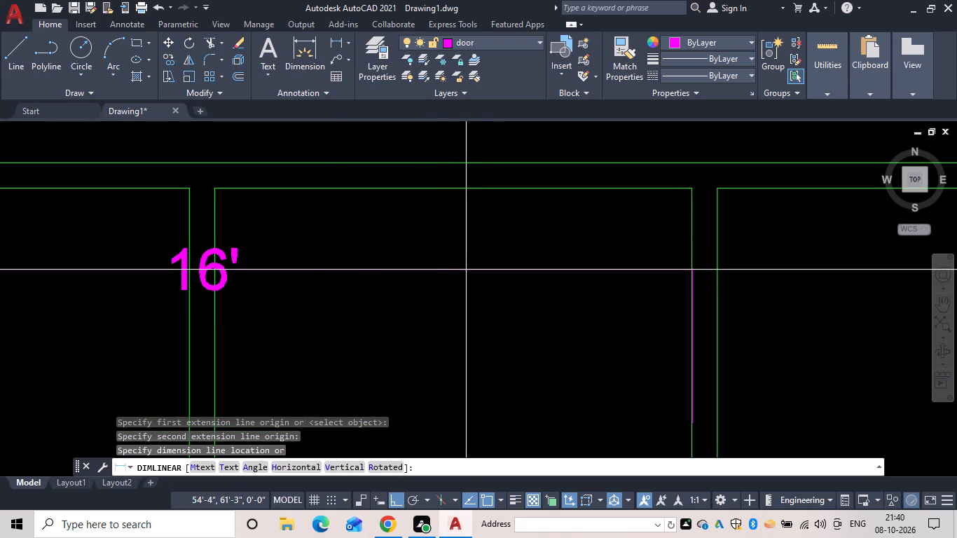
{"action": "scroll", "coordinate": [466, 270], "scroll_direction": "down", "scroll_amount": 2}
{"action": "key", "text": "Escape"}
Erase both lines of the partition wall between the two narrow rooms beside the southeast corner room.
{"action": "left_click_drag", "start_coordinate": [431, 296], "coordinate": [380, 290]}
{"action": "left_click", "coordinate": [349, 276]}
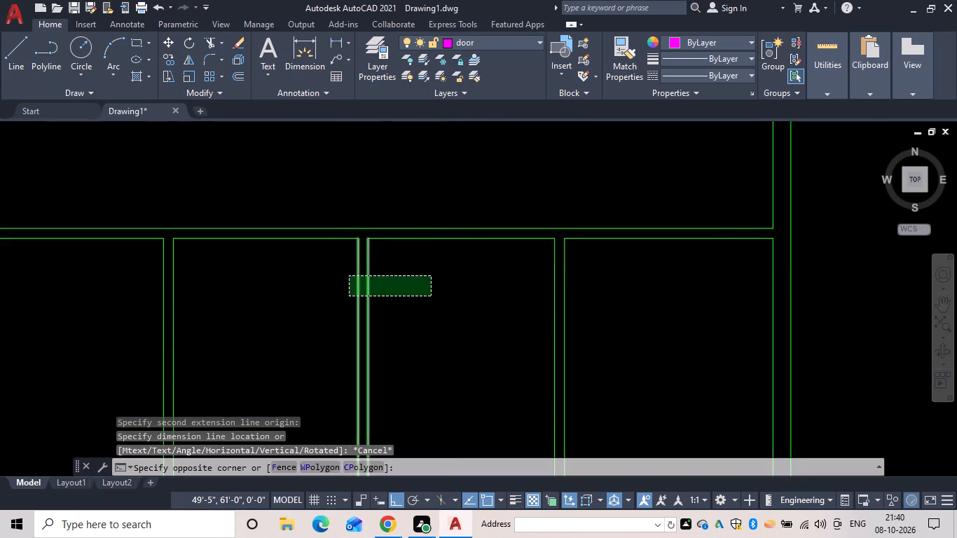
{"action": "type", "text": "e"}
{"action": "key", "text": "space"}
{"action": "key", "text": "Escape"}
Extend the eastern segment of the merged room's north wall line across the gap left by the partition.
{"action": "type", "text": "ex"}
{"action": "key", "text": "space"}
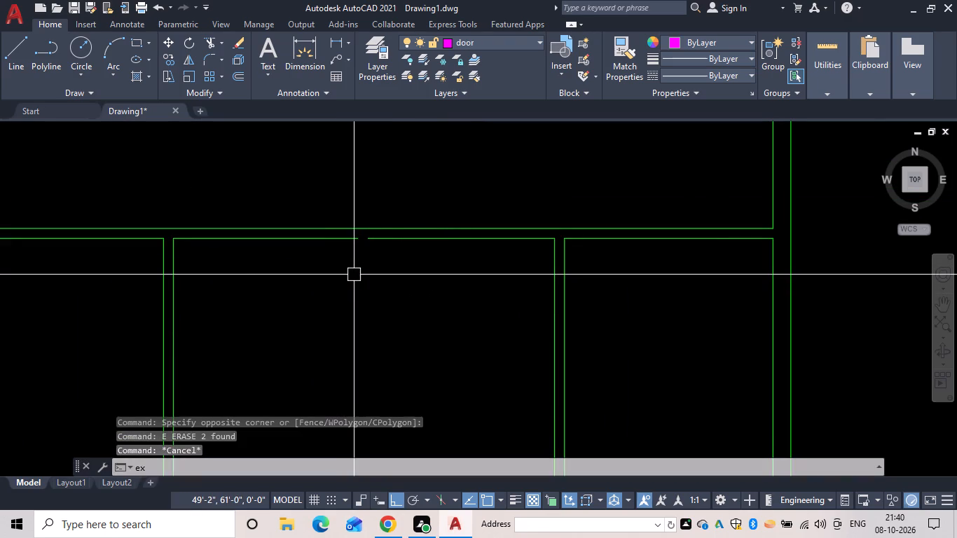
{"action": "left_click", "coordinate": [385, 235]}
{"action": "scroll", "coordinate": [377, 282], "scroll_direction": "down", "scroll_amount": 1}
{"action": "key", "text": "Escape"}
Erase the eastern segment of the merged room's north wall line and fillet the western segment to the east wall line at radius 0.
{"action": "scroll", "coordinate": [394, 266], "scroll_direction": "up", "scroll_amount": 1}
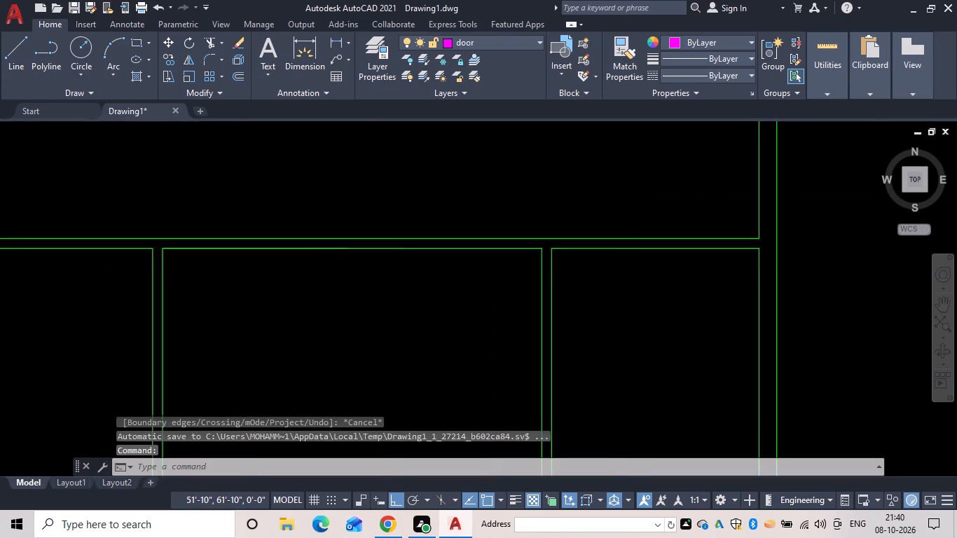
{"action": "scroll", "coordinate": [394, 266], "scroll_direction": "up", "scroll_amount": 1}
{"action": "left_click", "coordinate": [407, 237]}
{"action": "key", "text": "e"}
{"action": "key", "text": "space"}
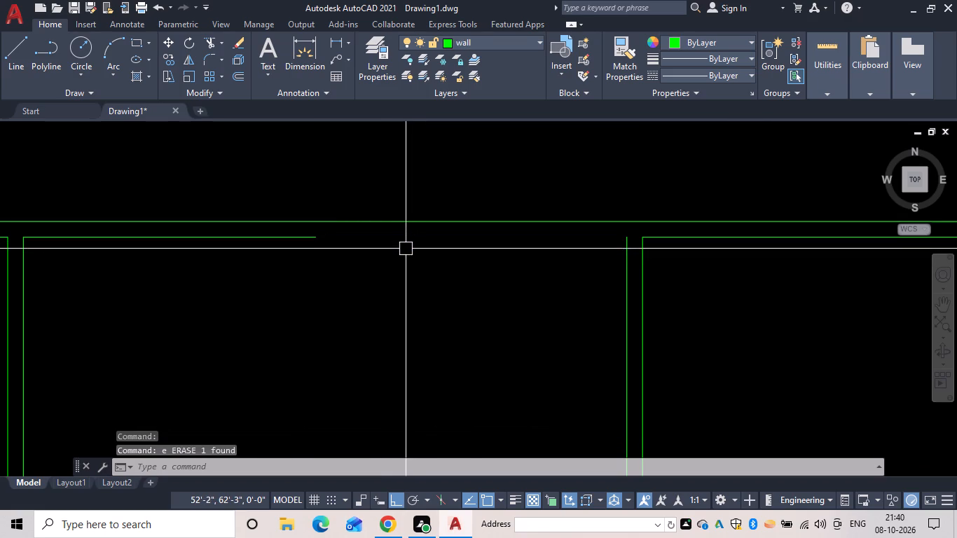
{"action": "key", "text": "Escape"}
{"action": "key", "text": "f"}
{"action": "key", "text": "space"}
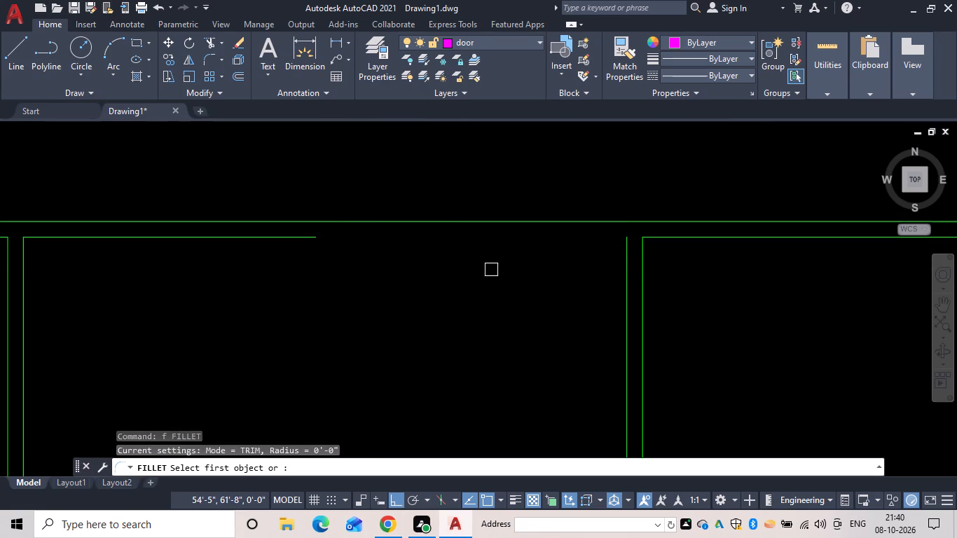
{"action": "left_click_drag", "start_coordinate": [624, 249], "coordinate": [610, 253]}
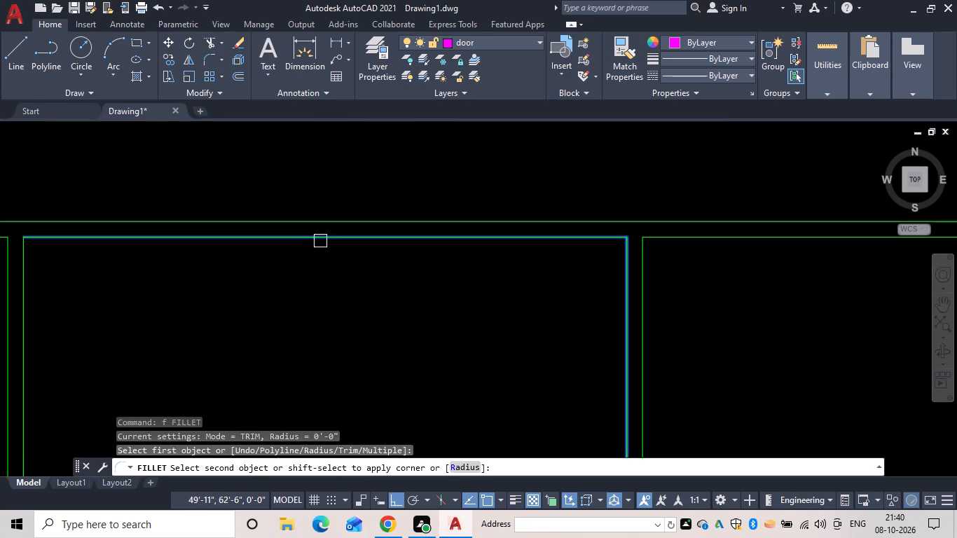
{"action": "left_click", "coordinate": [317, 240]}
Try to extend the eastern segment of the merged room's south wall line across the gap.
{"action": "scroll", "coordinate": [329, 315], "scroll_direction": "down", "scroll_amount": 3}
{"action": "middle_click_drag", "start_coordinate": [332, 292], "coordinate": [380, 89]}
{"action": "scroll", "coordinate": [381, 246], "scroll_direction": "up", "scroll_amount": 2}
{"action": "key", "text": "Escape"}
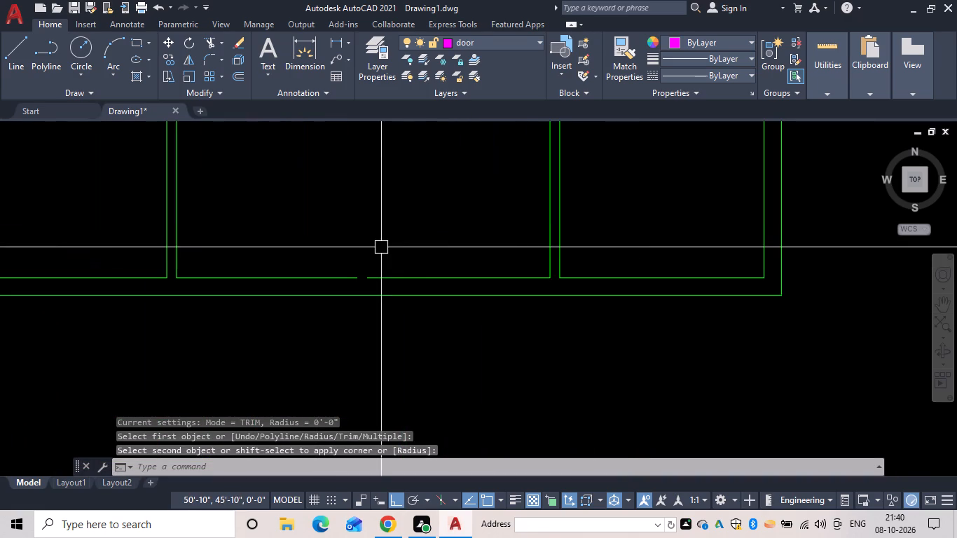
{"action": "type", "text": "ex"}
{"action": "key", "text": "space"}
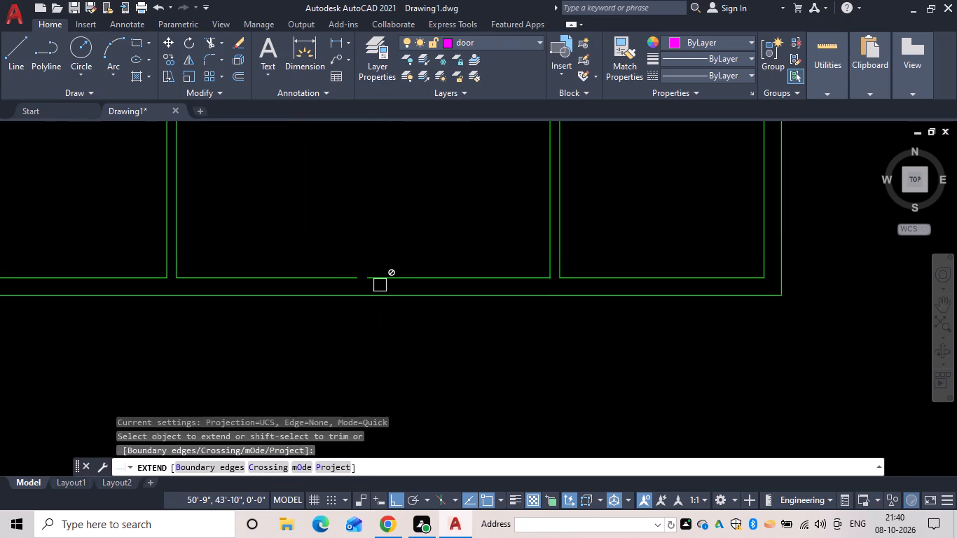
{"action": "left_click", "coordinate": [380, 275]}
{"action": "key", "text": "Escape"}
Erase the eastern segment of the merged room's south wall line and fillet the western segment to the east wall line.
{"action": "left_click", "coordinate": [382, 281]}
{"action": "type", "text": "e"}
{"action": "key", "text": "space"}
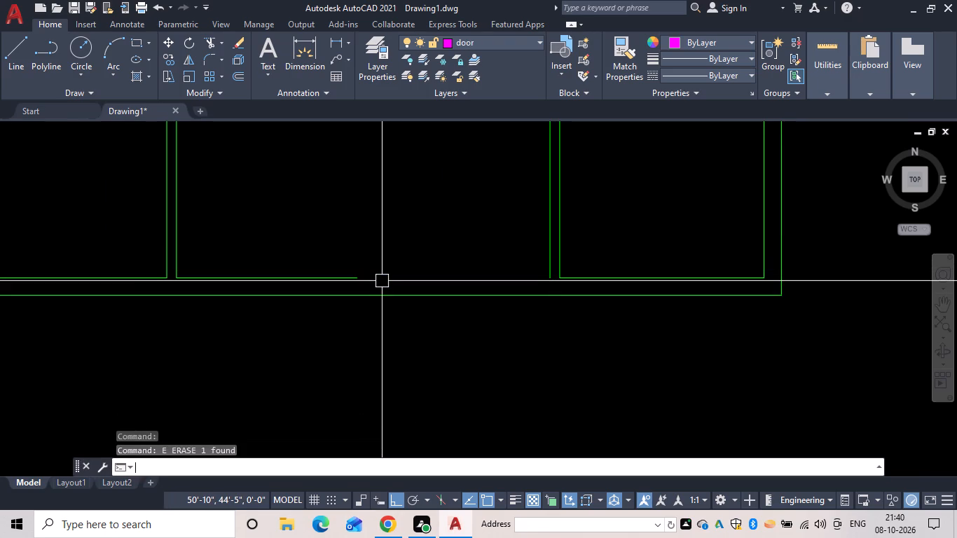
{"action": "key", "text": "Escape"}
{"action": "type", "text": "f"}
{"action": "key", "text": "space"}
{"action": "left_click_drag", "start_coordinate": [327, 278], "coordinate": [340, 280]}
{"action": "left_click", "coordinate": [546, 265]}
Draw a short horizontal door line across the partition wall between the merged room and the southeast corner room.
{"action": "scroll", "coordinate": [446, 254], "scroll_direction": "down", "scroll_amount": 2}
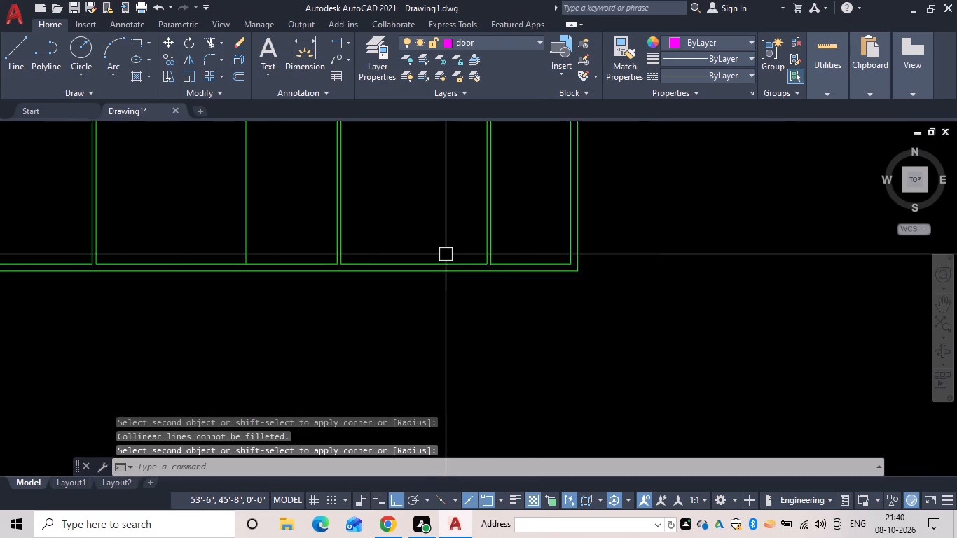
{"action": "scroll", "coordinate": [446, 254], "scroll_direction": "down", "scroll_amount": 2}
{"action": "middle_click_drag", "start_coordinate": [444, 253], "coordinate": [420, 251]}
{"action": "scroll", "coordinate": [453, 216], "scroll_direction": "up", "scroll_amount": 2}
{"action": "key", "text": "Escape"}
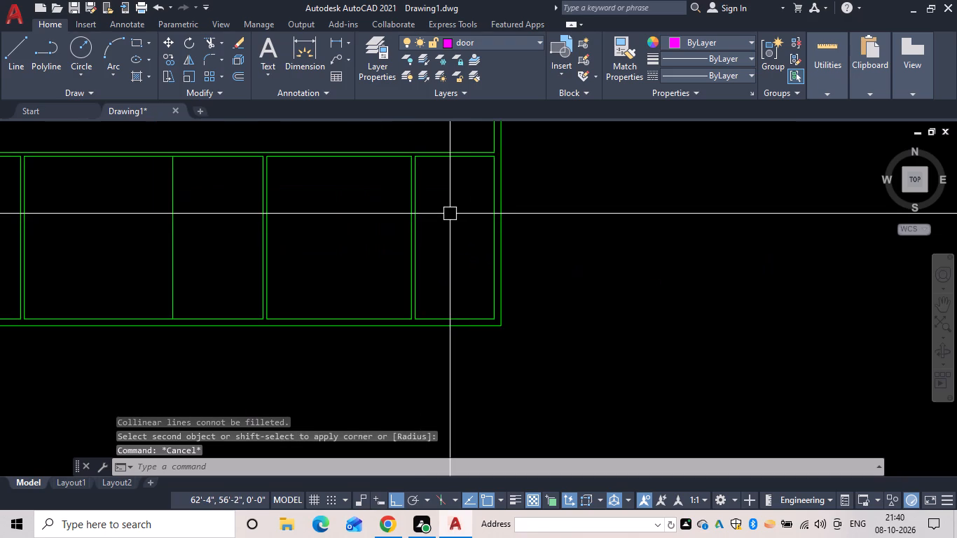
{"action": "type", "text": "l"}
{"action": "key", "text": "space"}
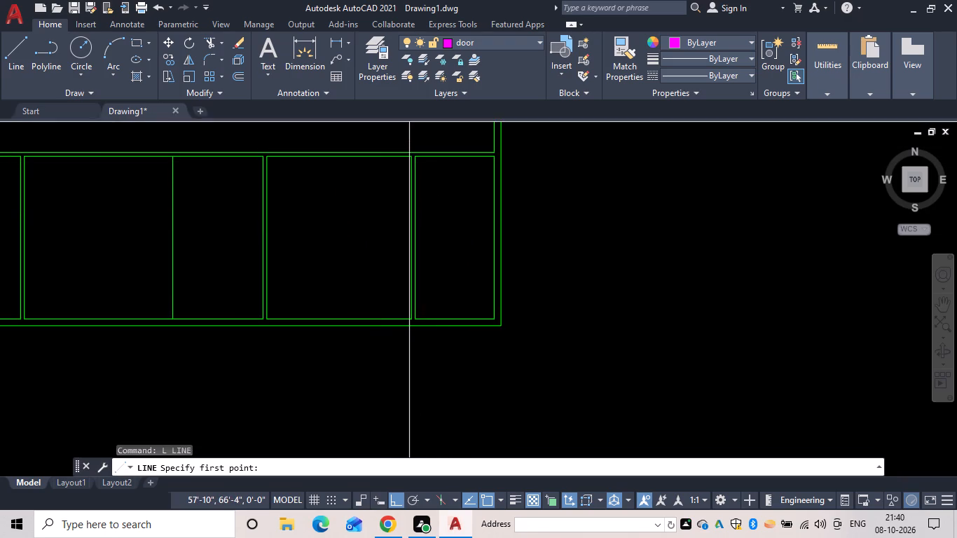
{"action": "scroll", "coordinate": [411, 190], "scroll_direction": "up", "scroll_amount": 2}
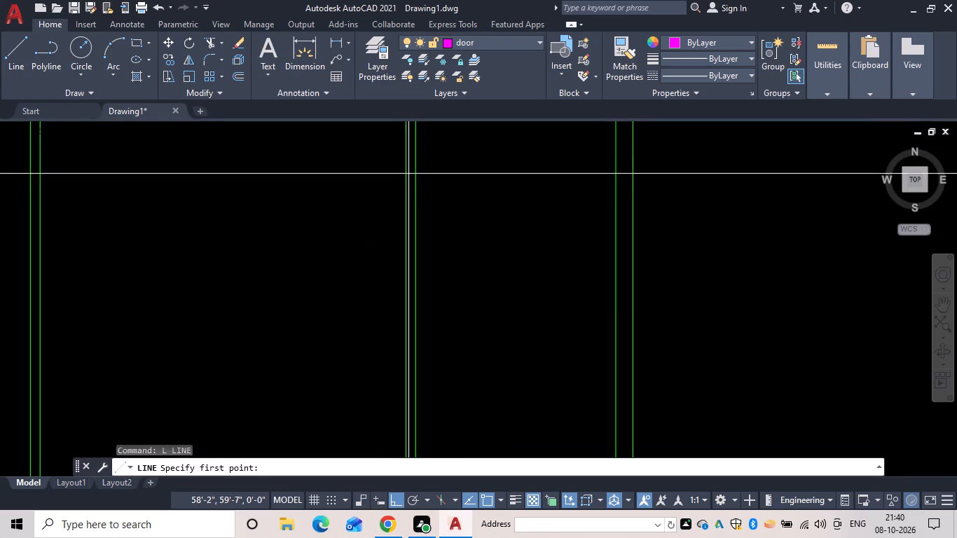
{"action": "left_click", "coordinate": [405, 169]}
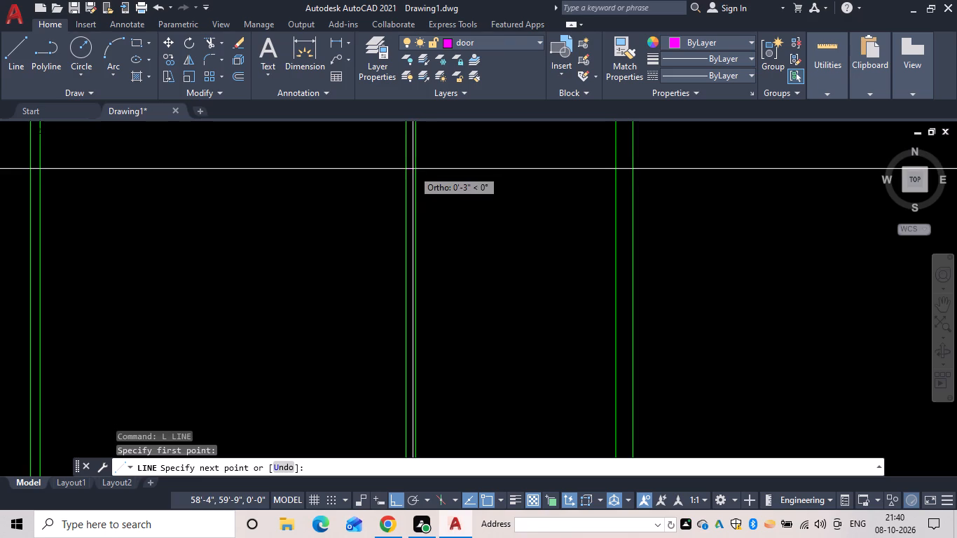
{"action": "scroll", "coordinate": [413, 168], "scroll_direction": "up", "scroll_amount": 4}
{"action": "left_click", "coordinate": [408, 181]}
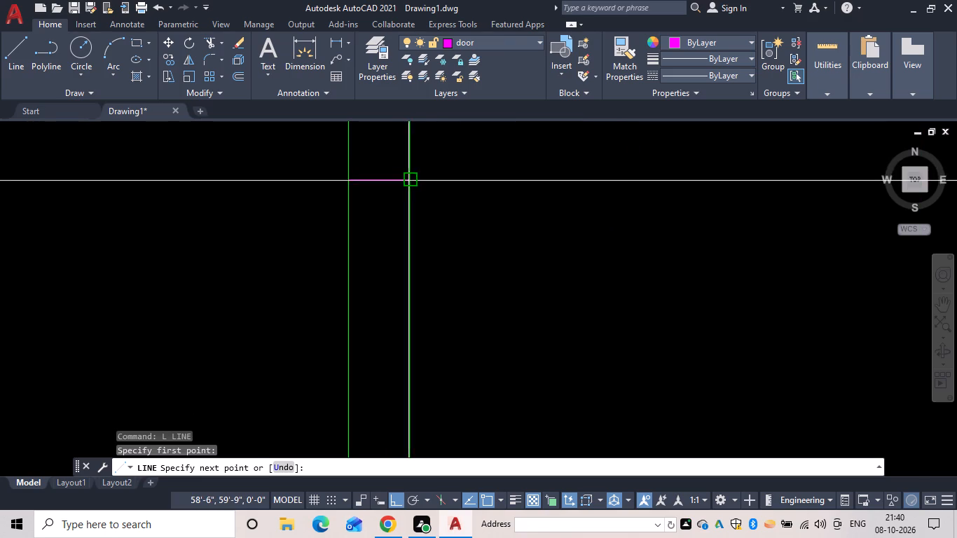
{"action": "key", "text": "Escape"}
Offset the door line 2'6" south and trim the partition wall lines between the two door lines to open the doorway.
{"action": "type", "text": "of 2'6\""}
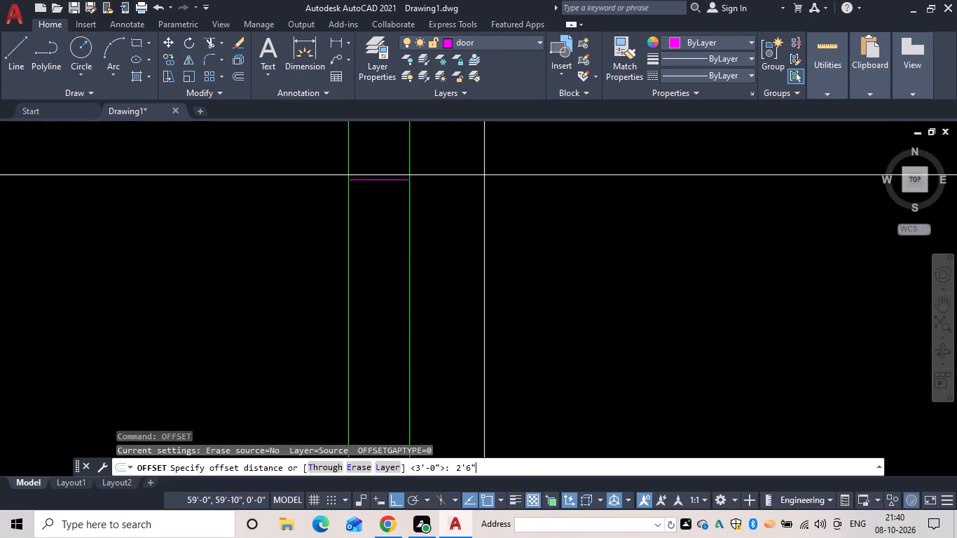
{"action": "key", "text": "space"}
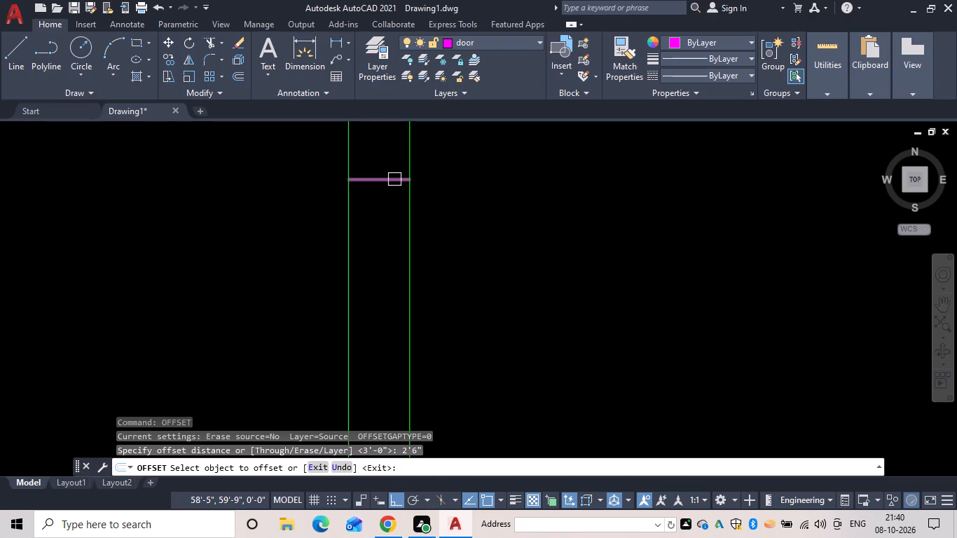
{"action": "left_click", "coordinate": [394, 179]}
{"action": "left_click", "coordinate": [389, 237]}
{"action": "key", "text": "space"}
{"action": "key", "text": "t"}
{"action": "key", "text": "r"}
{"action": "key", "text": "space"}
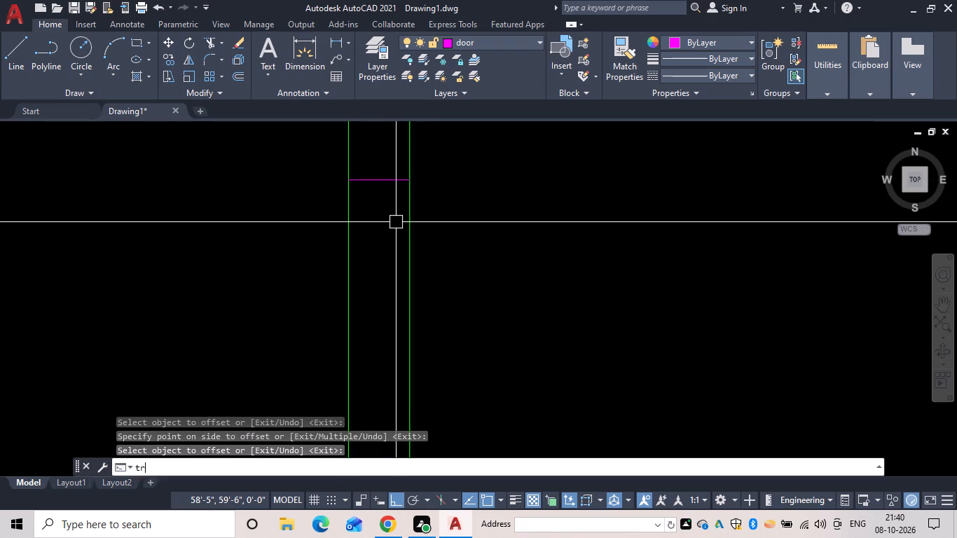
{"action": "scroll", "coordinate": [404, 224], "scroll_direction": "down", "scroll_amount": 3}
{"action": "left_click_drag", "start_coordinate": [362, 235], "coordinate": [424, 257]}
{"action": "scroll", "coordinate": [424, 257], "scroll_direction": "down", "scroll_amount": 3}
{"action": "middle_click_drag", "start_coordinate": [424, 257], "coordinate": [463, 240]}
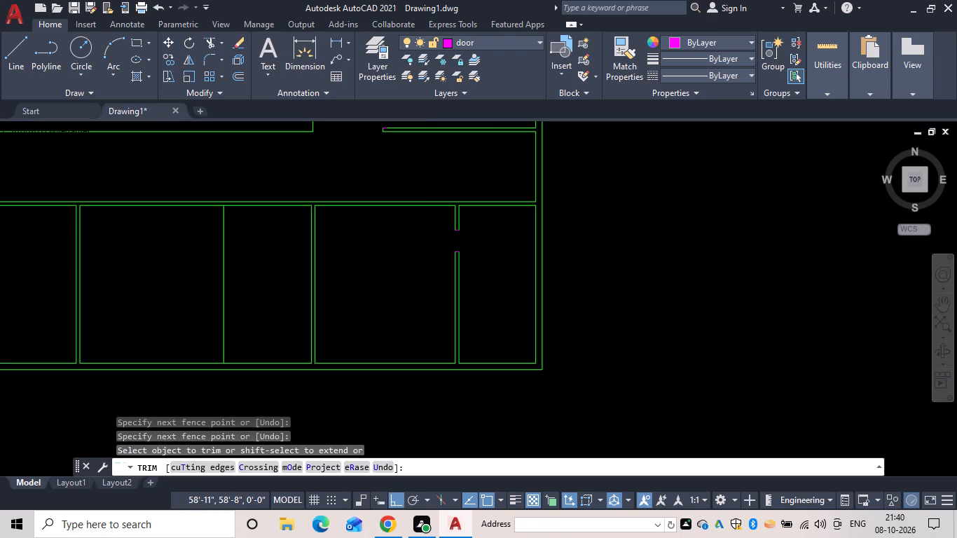
{"action": "key", "text": "Escape"}
Draw a short vertical door line across the merged room's north wall at its inner northwest corner.
{"action": "type", "text": "l"}
{"action": "key", "text": "space"}
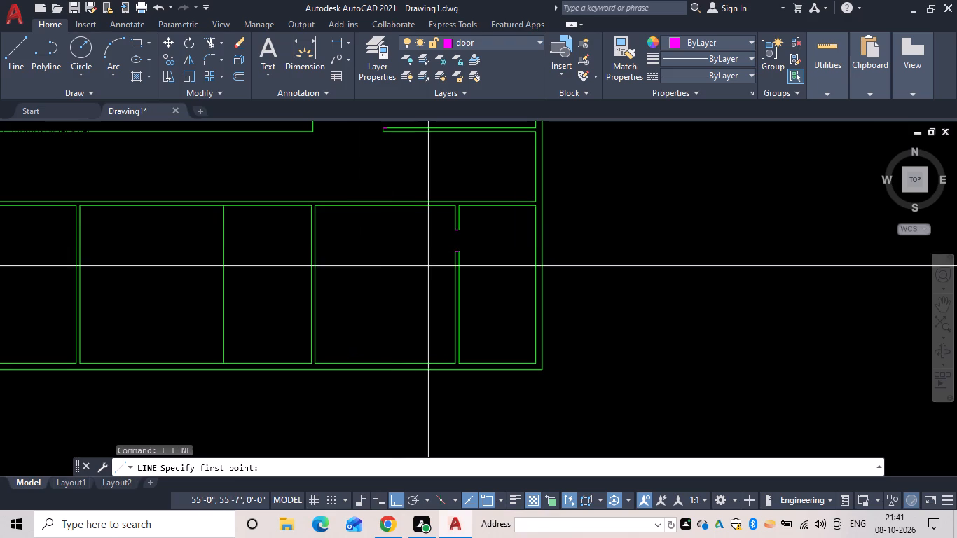
{"action": "scroll", "coordinate": [326, 218], "scroll_direction": "up", "scroll_amount": 2}
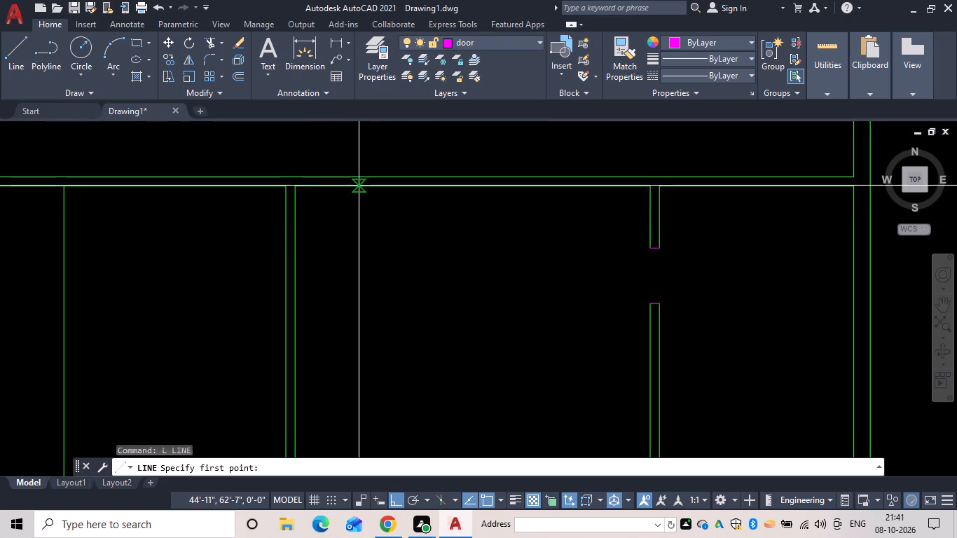
{"action": "left_click", "coordinate": [295, 187]}
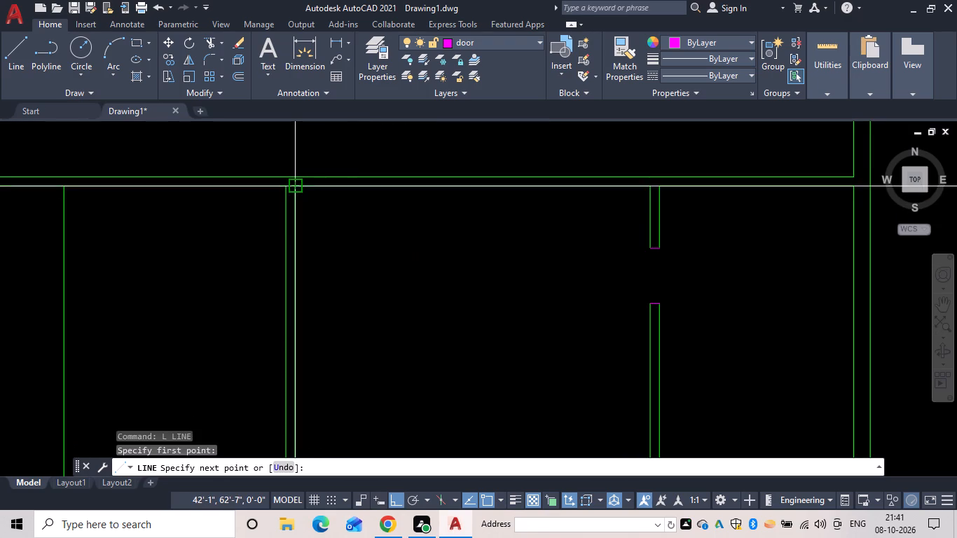
{"action": "left_click", "coordinate": [294, 176]}
{"action": "key", "text": "Escape"}
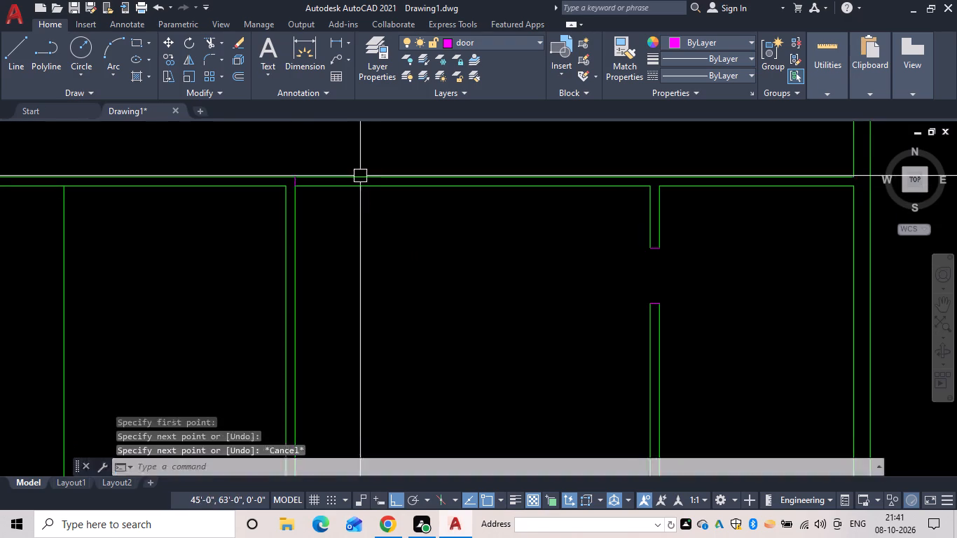
Offset this door line 3' east and trim the north wall lines between the pair to open the doorway.
{"action": "type", "text": "of 3'"}
{"action": "key", "text": "space"}
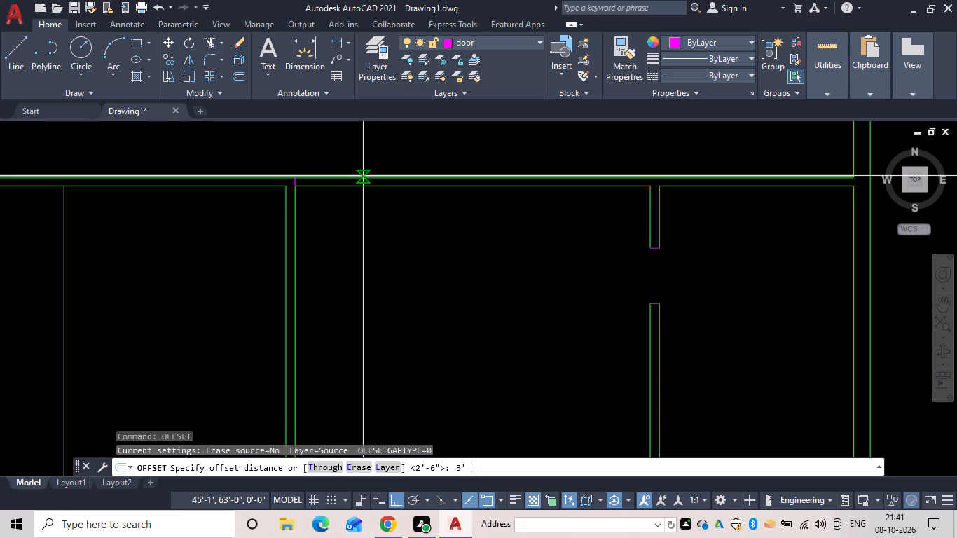
{"action": "scroll", "coordinate": [321, 181], "scroll_direction": "up", "scroll_amount": 2}
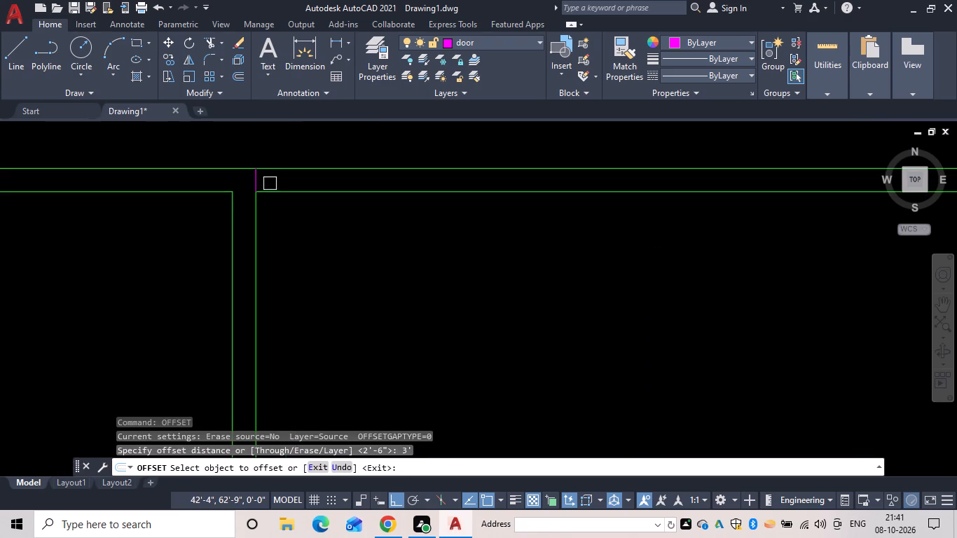
{"action": "left_click", "coordinate": [255, 174]}
{"action": "left_click", "coordinate": [345, 182]}
{"action": "key", "text": "c"}
{"action": "key", "text": "space"}
{"action": "key", "text": "Escape"}
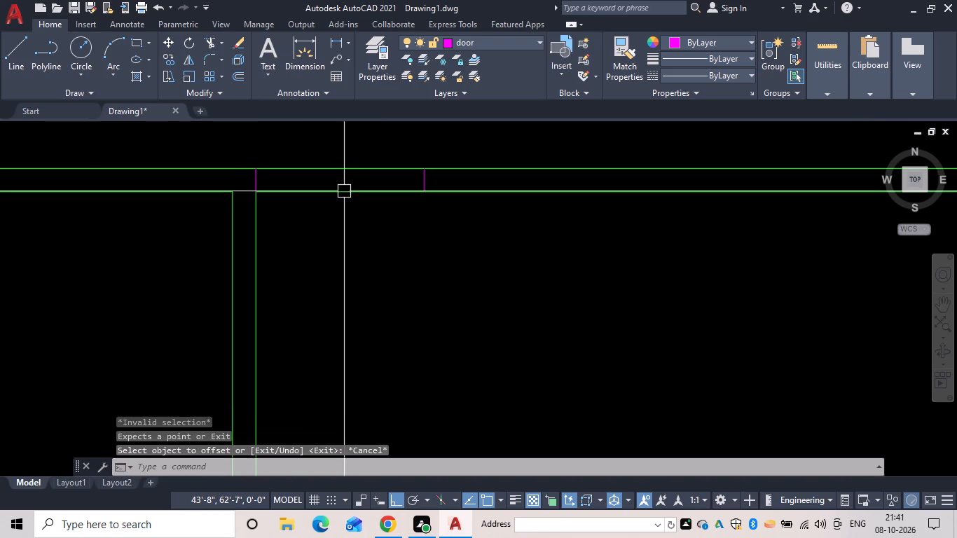
{"action": "type", "text": "tr"}
{"action": "key", "text": "space"}
{"action": "left_click_drag", "start_coordinate": [332, 214], "coordinate": [357, 160]}
{"action": "scroll", "coordinate": [347, 194], "scroll_direction": "down", "scroll_amount": 3}
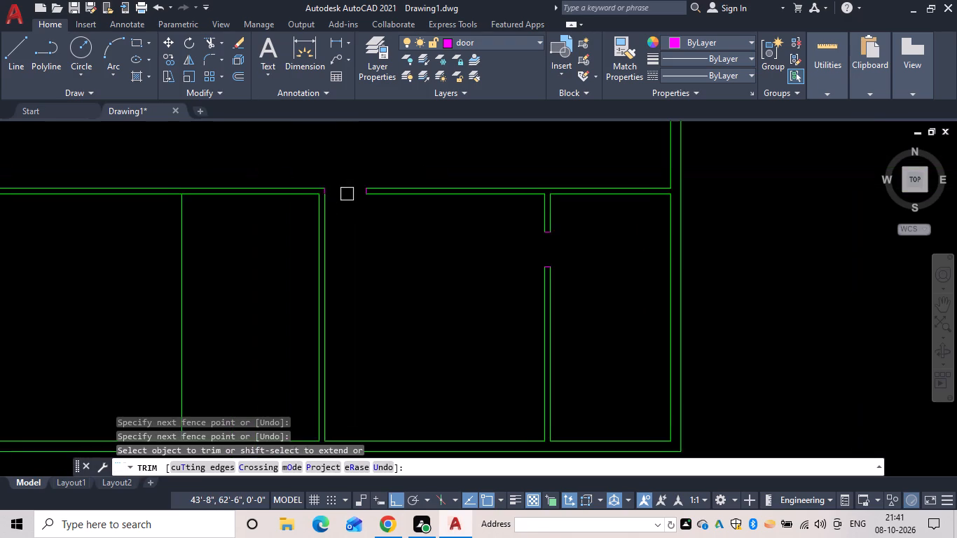
{"action": "middle_click_drag", "start_coordinate": [343, 194], "coordinate": [516, 203]}
{"action": "key", "text": "Escape"}
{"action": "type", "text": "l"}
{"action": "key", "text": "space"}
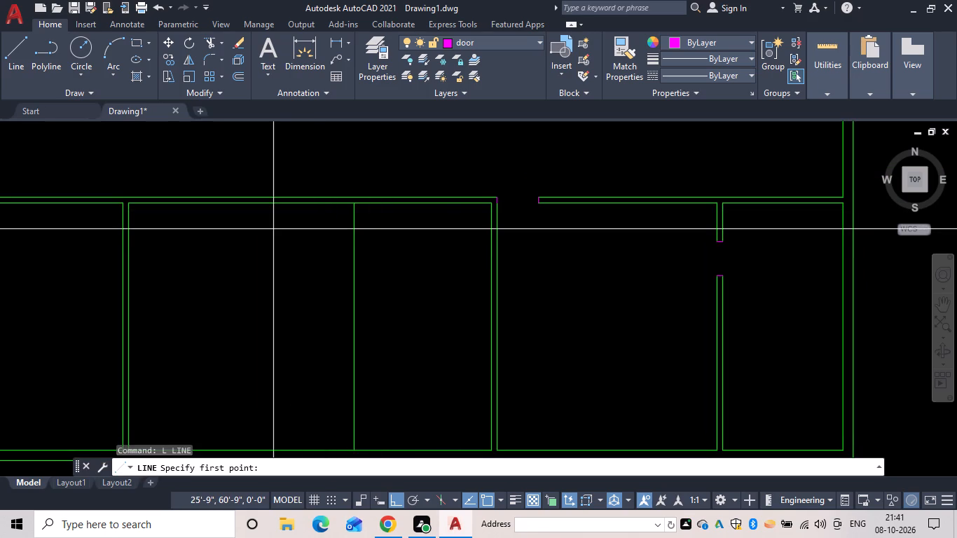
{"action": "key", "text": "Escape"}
Extend the single vertical line inside the middle south room up to the outer line of the north wall.
{"action": "type", "text": "ex"}
{"action": "key", "text": "space"}
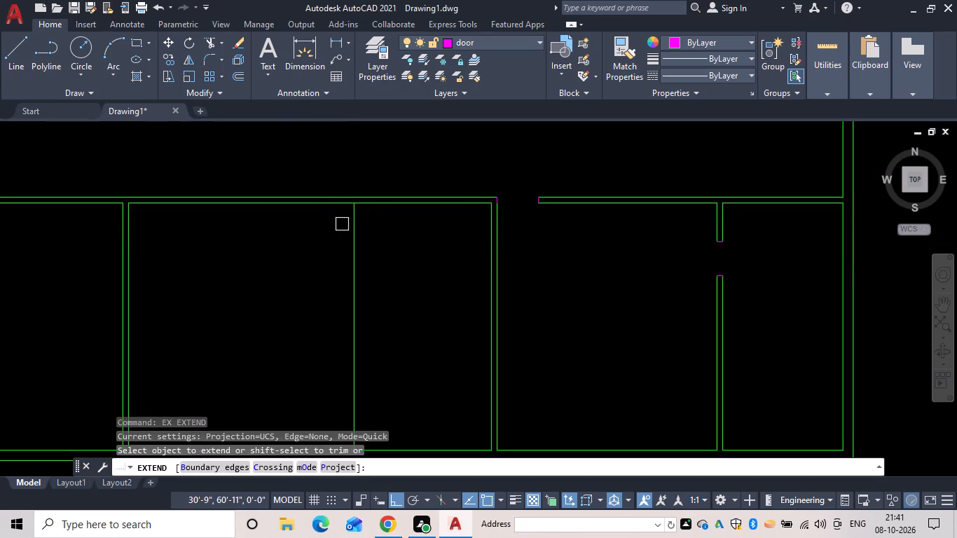
{"action": "left_click", "coordinate": [350, 214]}
{"action": "key", "text": "Escape"}
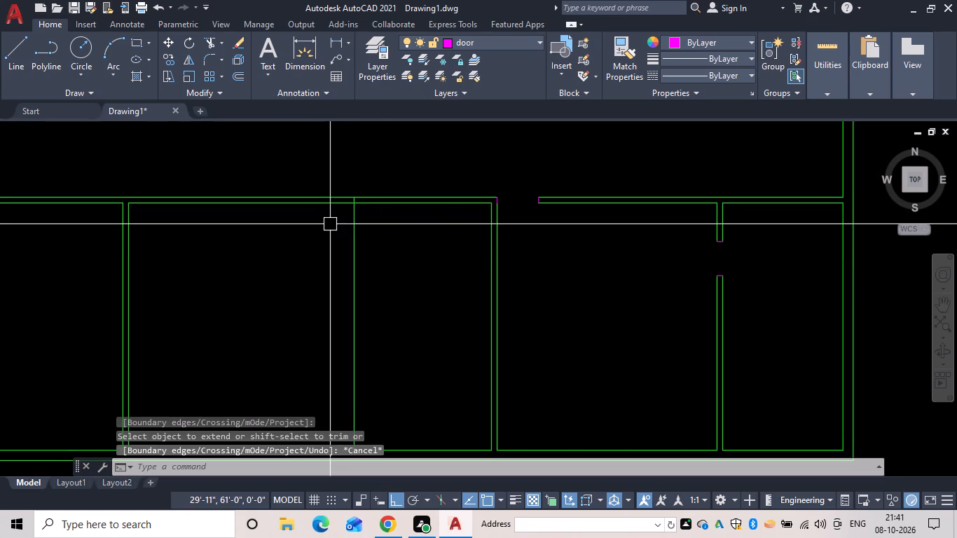
Draw a short vertical door line across the southwest room's north wall, just west of its east partition.
{"action": "key", "text": "o"}
{"action": "key", "text": "Escape"}
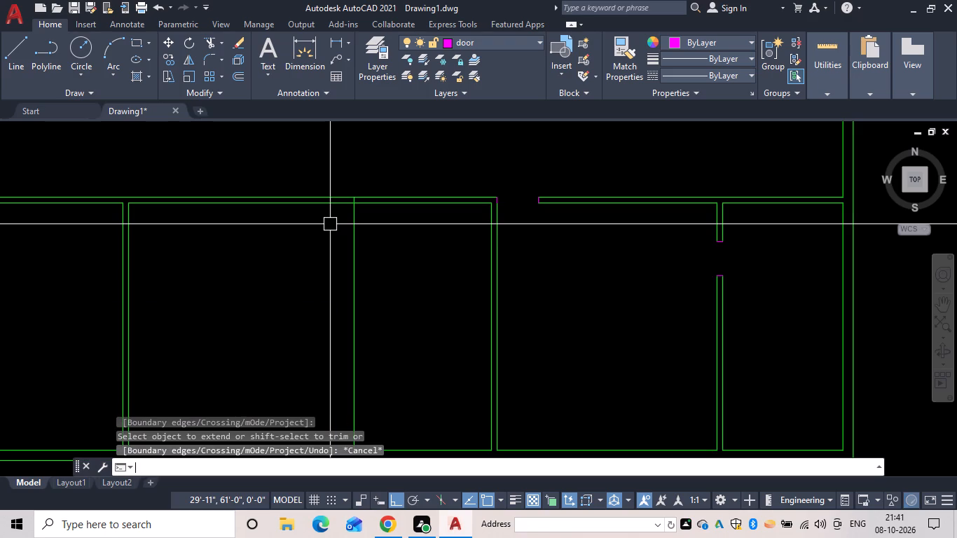
{"action": "key", "text": "l"}
{"action": "key", "text": "space"}
{"action": "middle_click_drag", "start_coordinate": [226, 287], "coordinate": [237, 291]}
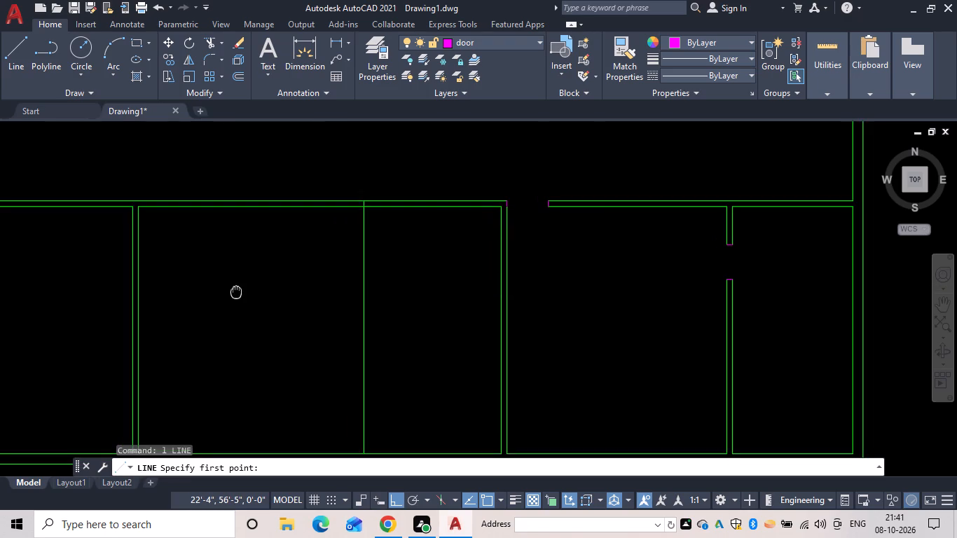
{"action": "middle_click_drag", "start_coordinate": [237, 291], "coordinate": [353, 297]}
{"action": "scroll", "coordinate": [235, 305], "scroll_direction": "down", "scroll_amount": 1}
{"action": "middle_click_drag", "start_coordinate": [235, 305], "coordinate": [408, 321]}
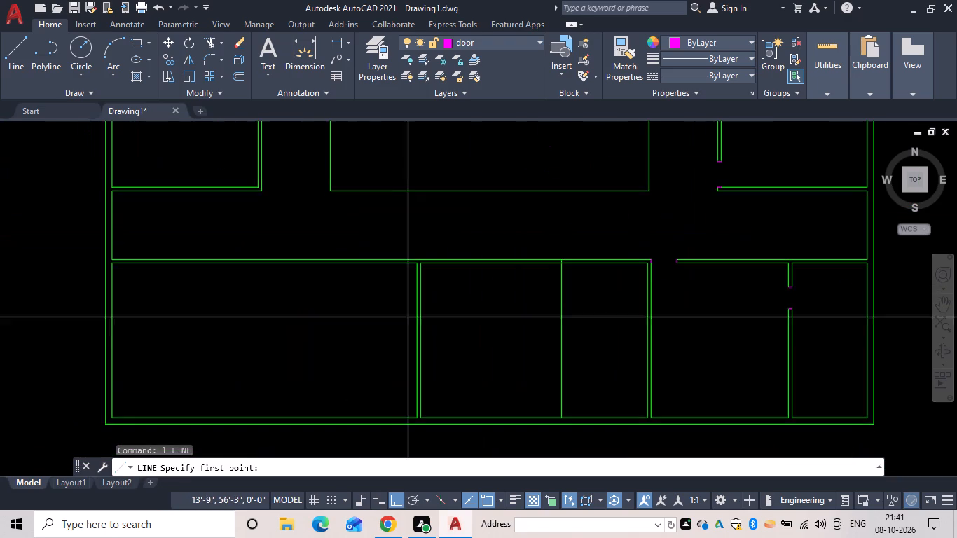
{"action": "scroll", "coordinate": [401, 271], "scroll_direction": "up", "scroll_amount": 3}
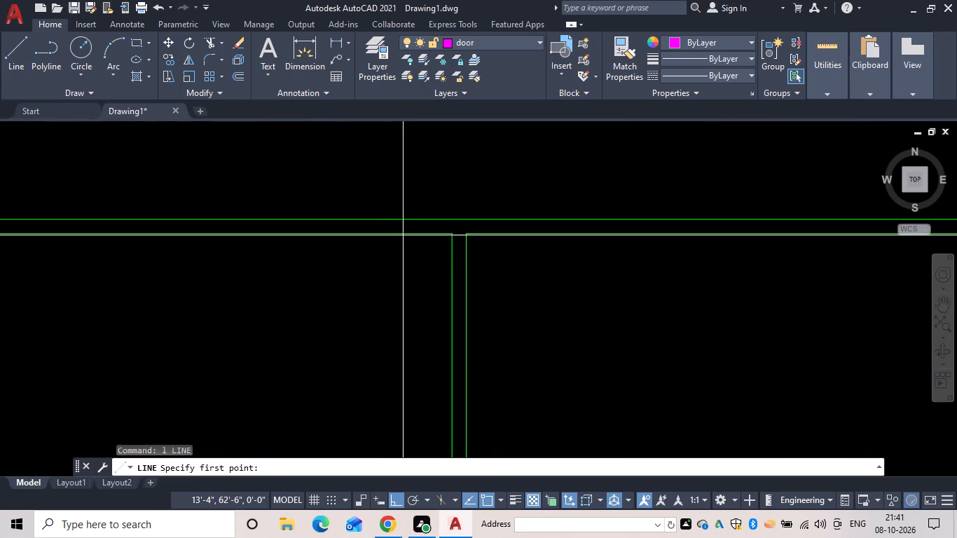
{"action": "left_click", "coordinate": [403, 234]}
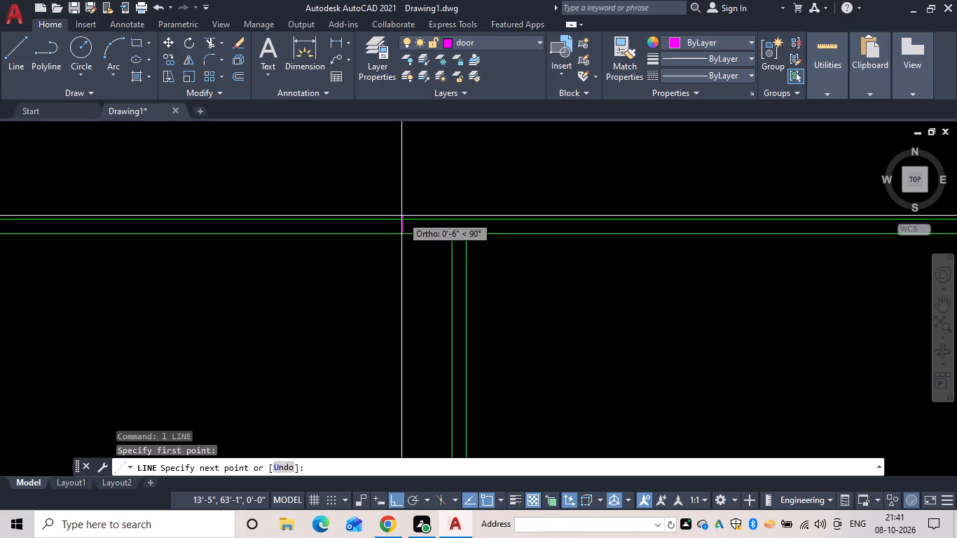
{"action": "left_click", "coordinate": [402, 218]}
{"action": "key", "text": "Escape"}
Offset this door line 3' west and trim the southwest room's north wall lines between the pair.
{"action": "type", "text": "of"}
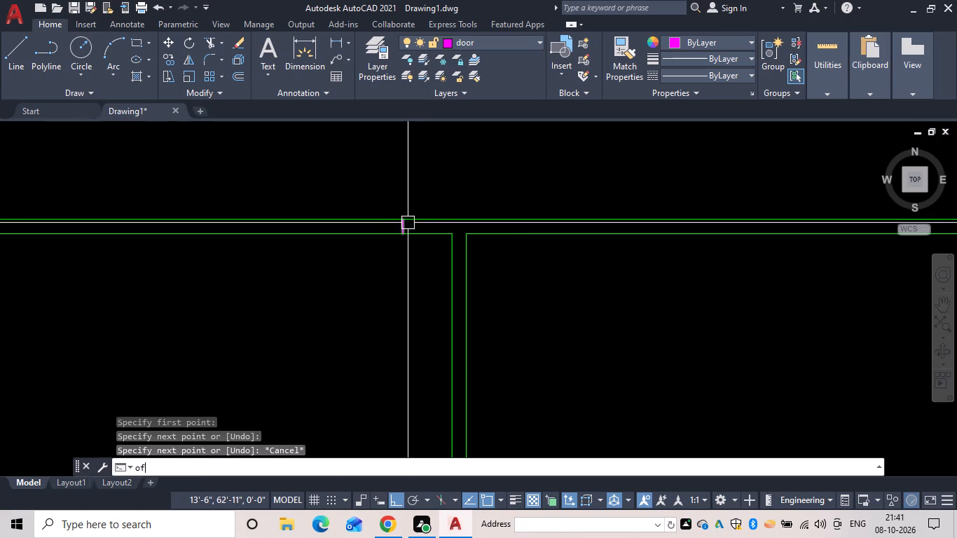
{"action": "key", "text": "space"}
{"action": "key", "text": "space"}
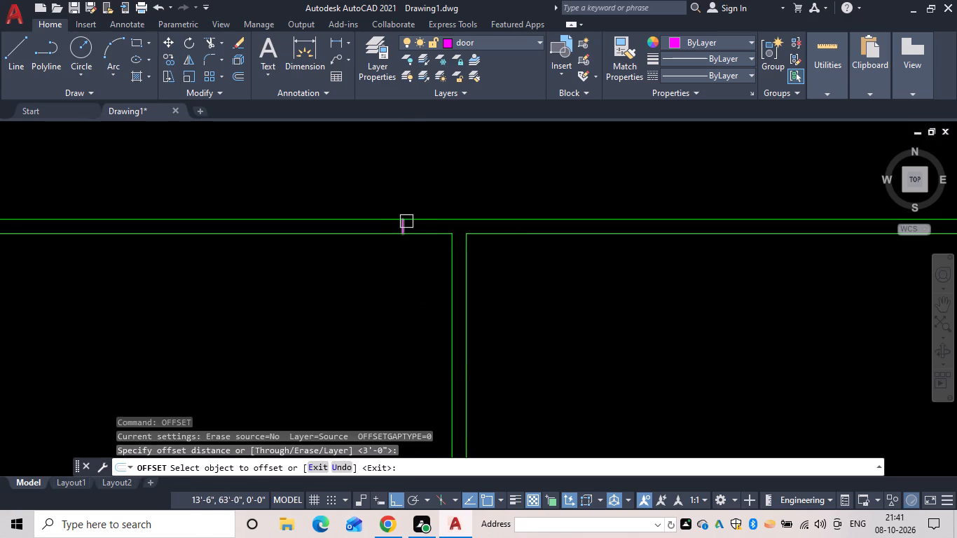
{"action": "left_click", "coordinate": [406, 227]}
{"action": "left_click", "coordinate": [300, 230]}
{"action": "key", "text": "space"}
{"action": "type", "text": "tr"}
{"action": "key", "text": "space"}
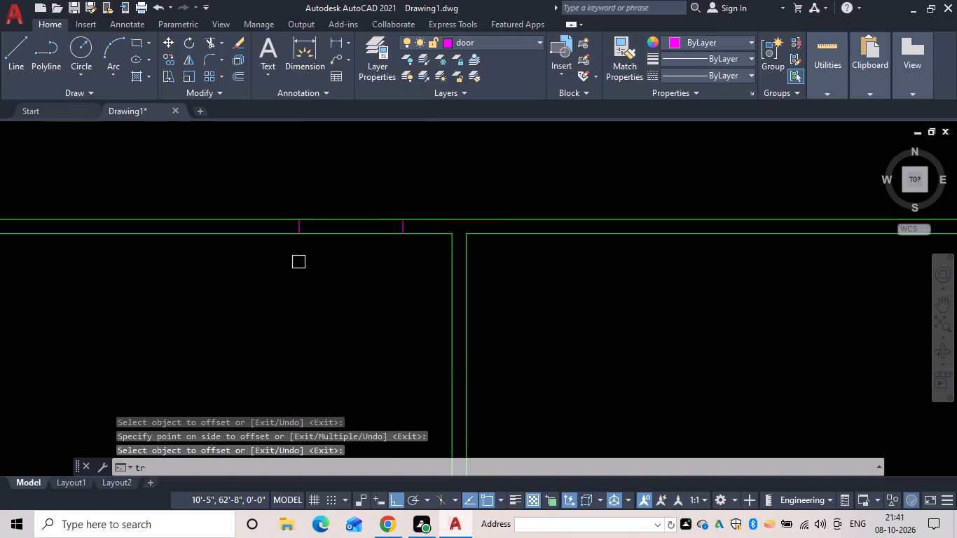
{"action": "left_click_drag", "start_coordinate": [336, 278], "coordinate": [364, 202]}
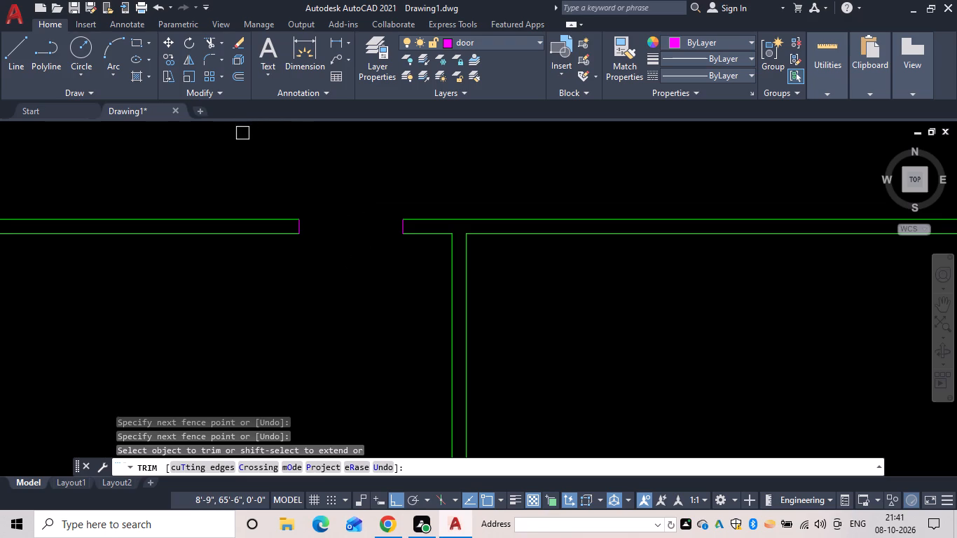
{"action": "scroll", "coordinate": [242, 134], "scroll_direction": "down", "scroll_amount": 3}
{"action": "middle_click_drag", "start_coordinate": [245, 139], "coordinate": [350, 291]}
{"action": "key", "text": "Escape"}
Draw a short horizontal door line across the east wall of the west wing's southernmost room, at its inner southeast corner.
{"action": "key", "text": "l"}
{"action": "key", "text": "space"}
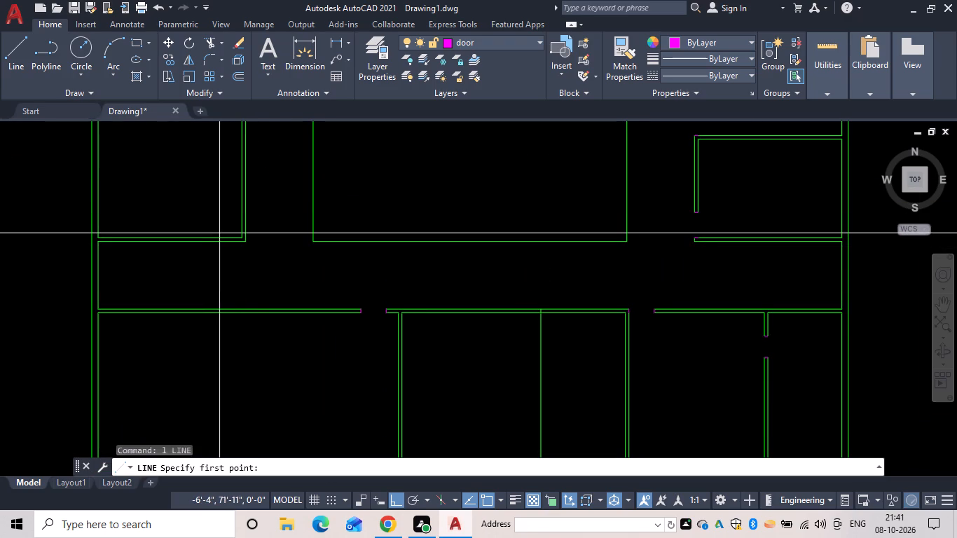
{"action": "scroll", "coordinate": [240, 254], "scroll_direction": "up", "scroll_amount": 3}
{"action": "scroll", "coordinate": [251, 191], "scroll_direction": "up", "scroll_amount": 2}
{"action": "middle_click_drag", "start_coordinate": [254, 200], "coordinate": [252, 196]}
{"action": "scroll", "coordinate": [268, 259], "scroll_direction": "down", "scroll_amount": 1}
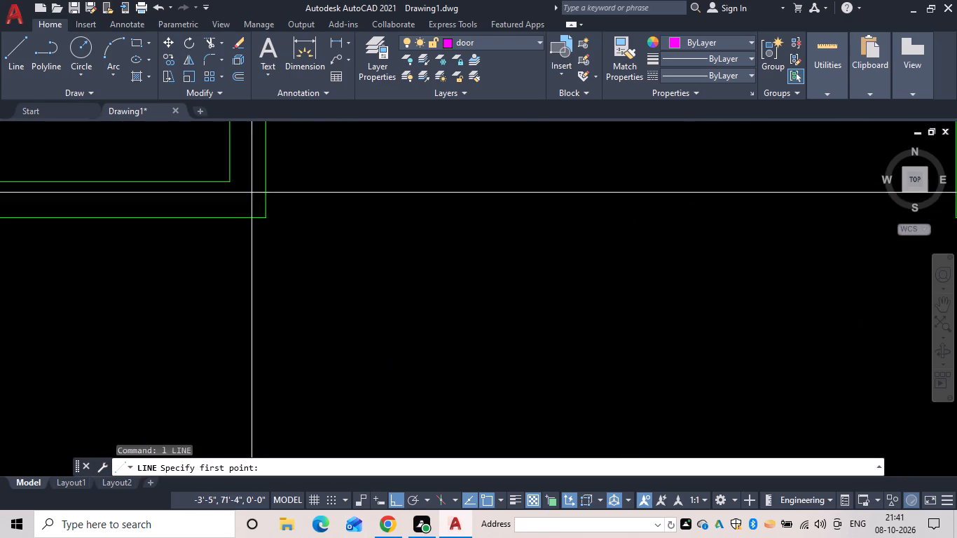
{"action": "scroll", "coordinate": [252, 196], "scroll_direction": "down", "scroll_amount": 1}
{"action": "middle_click_drag", "start_coordinate": [252, 196], "coordinate": [275, 333]}
{"action": "left_click", "coordinate": [267, 327]}
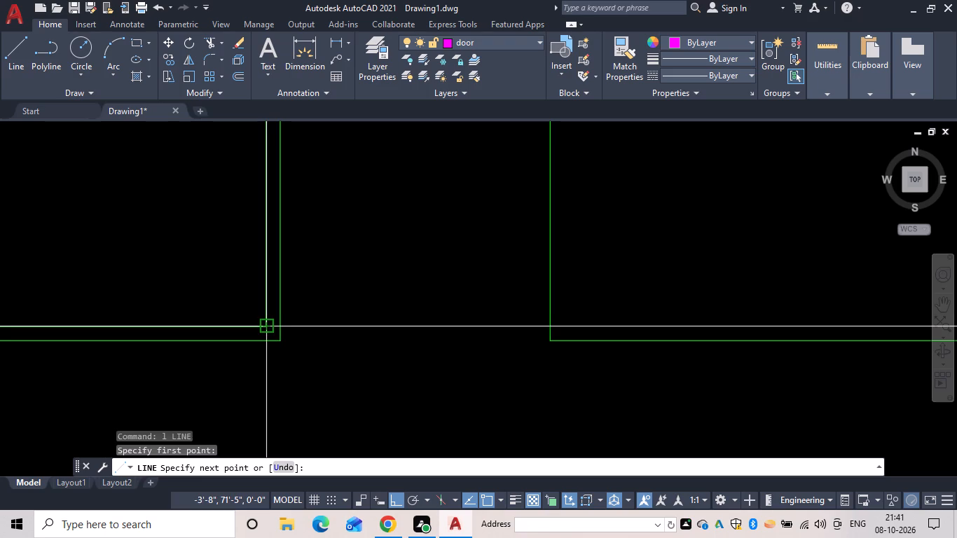
{"action": "left_click", "coordinate": [283, 329]}
{"action": "key", "text": "space"}
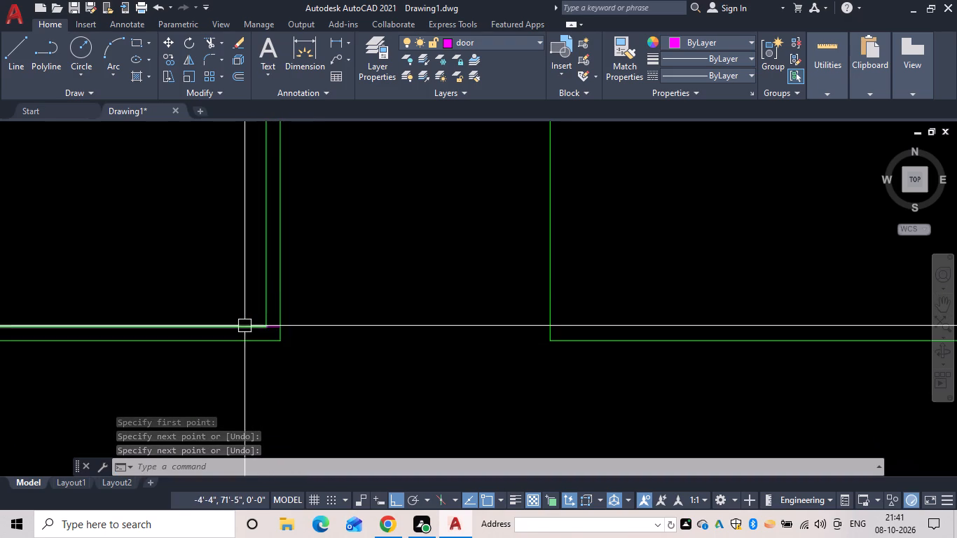
Draw a short horizontal door line across the west wing's east wall at the inner southeast corner of the next room north.
{"action": "scroll", "coordinate": [201, 305], "scroll_direction": "down", "scroll_amount": 3}
{"action": "middle_click_drag", "start_coordinate": [170, 273], "coordinate": [167, 262]}
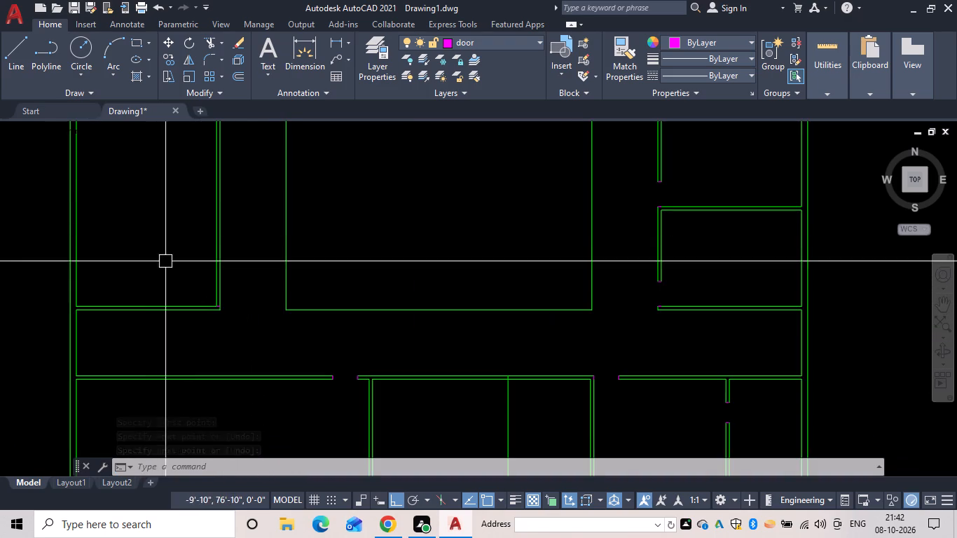
{"action": "middle_click_drag", "start_coordinate": [167, 262], "coordinate": [174, 357]}
{"action": "middle_click_drag", "start_coordinate": [210, 212], "coordinate": [175, 273]}
{"action": "scroll", "coordinate": [196, 256], "scroll_direction": "up", "scroll_amount": 2}
{"action": "scroll", "coordinate": [164, 207], "scroll_direction": "up", "scroll_amount": 2}
{"action": "key", "text": "space"}
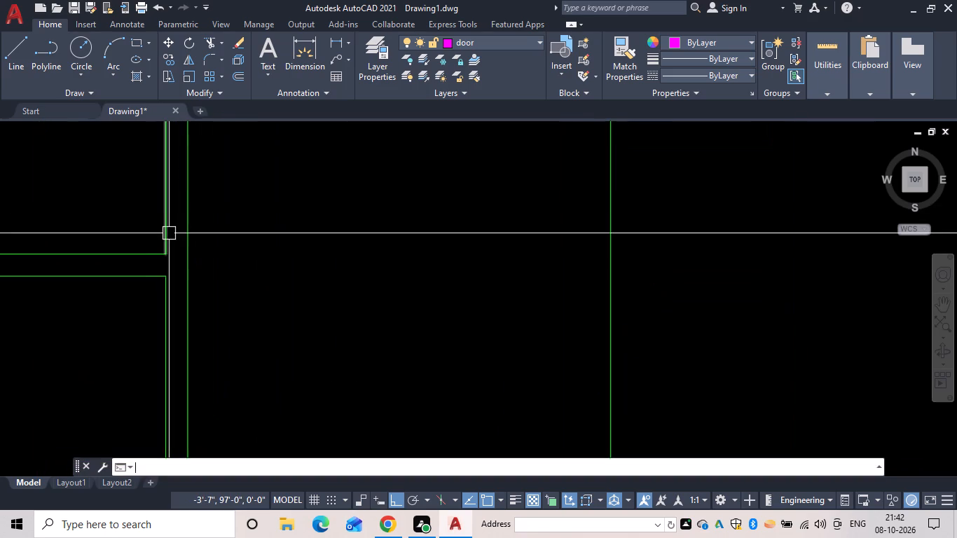
{"action": "left_click_drag", "start_coordinate": [165, 253], "coordinate": [179, 253]}
{"action": "left_click", "coordinate": [188, 254]}
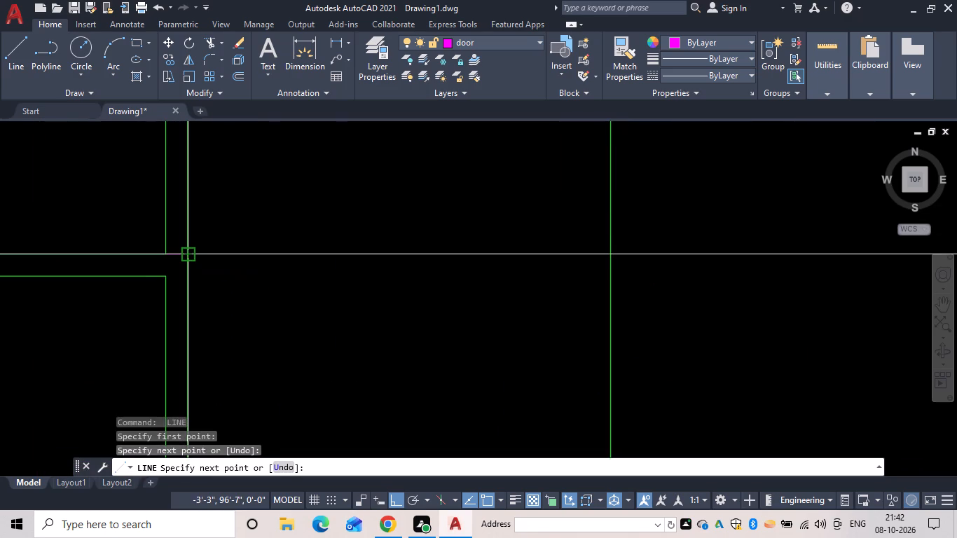
{"action": "key", "text": "space"}
Draw a short vertical door line across the north wall of the west wing's northernmost room, at its inner northeast corner.
{"action": "scroll", "coordinate": [199, 237], "scroll_direction": "down", "scroll_amount": 3}
{"action": "middle_click_drag", "start_coordinate": [199, 237], "coordinate": [224, 340]}
{"action": "middle_click_drag", "start_coordinate": [243, 298], "coordinate": [249, 422]}
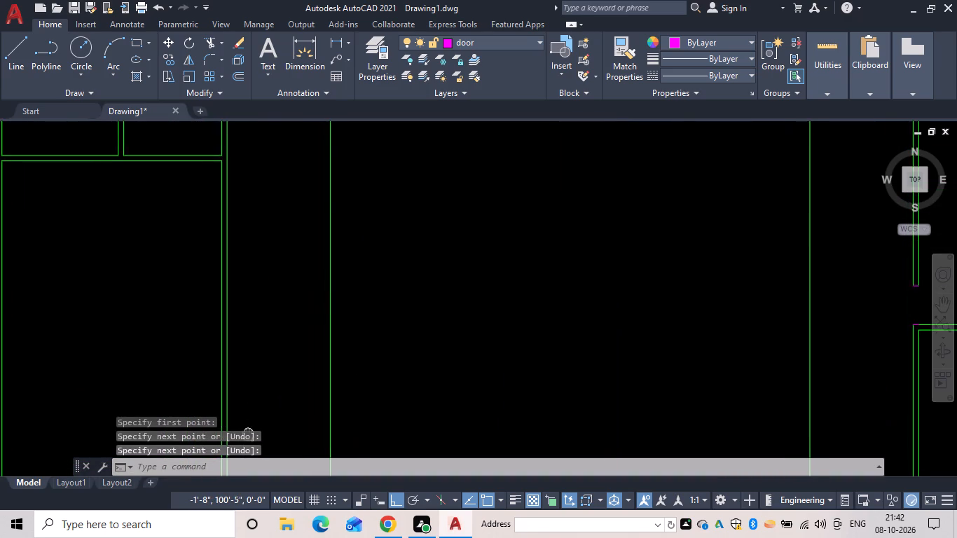
{"action": "scroll", "coordinate": [262, 241], "scroll_direction": "down", "scroll_amount": 1}
{"action": "middle_click_drag", "start_coordinate": [258, 226], "coordinate": [259, 406]}
{"action": "scroll", "coordinate": [238, 277], "scroll_direction": "up", "scroll_amount": 4}
{"action": "key", "text": "space"}
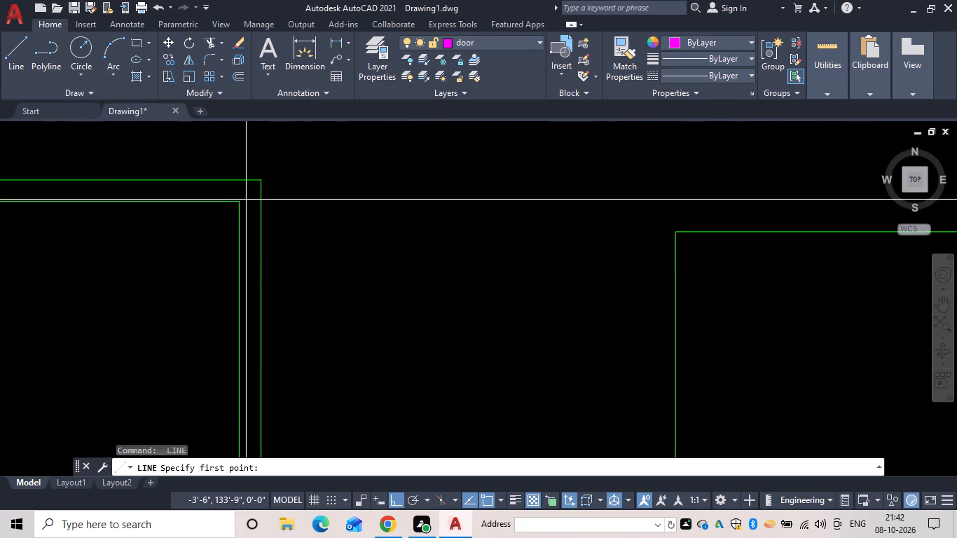
{"action": "left_click_drag", "start_coordinate": [237, 200], "coordinate": [235, 187]}
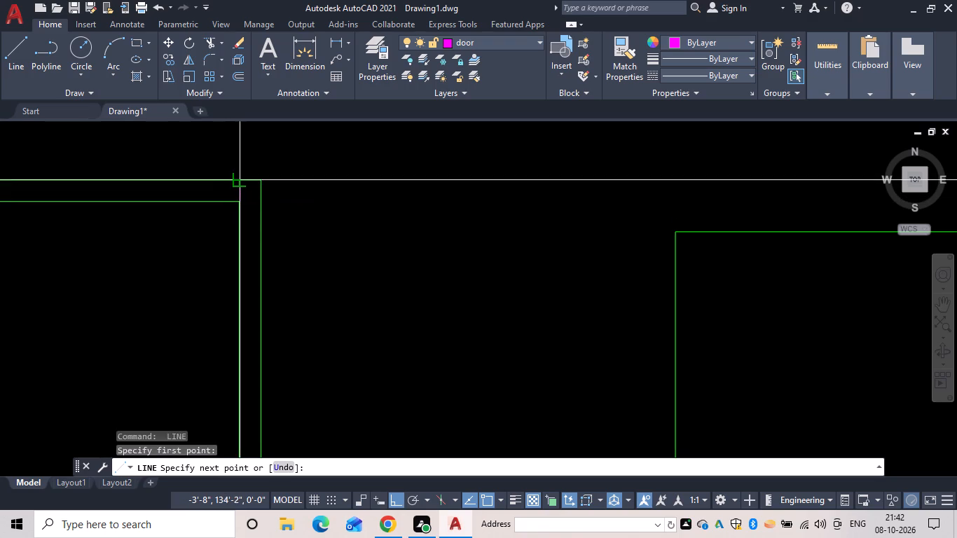
{"action": "left_click", "coordinate": [240, 177]}
{"action": "key", "text": "space"}
{"action": "scroll", "coordinate": [249, 189], "scroll_direction": "up", "scroll_amount": 3}
{"action": "key", "text": "Escape"}
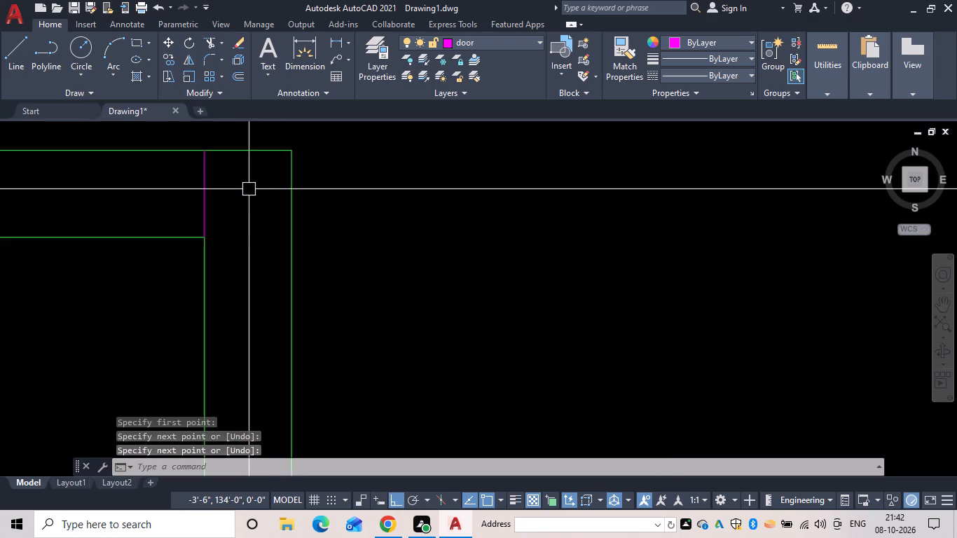
Offset the door line in the north wall of the west wing's northernmost room 3' west.
{"action": "type", "text": "of 3'"}
{"action": "key", "text": "space"}
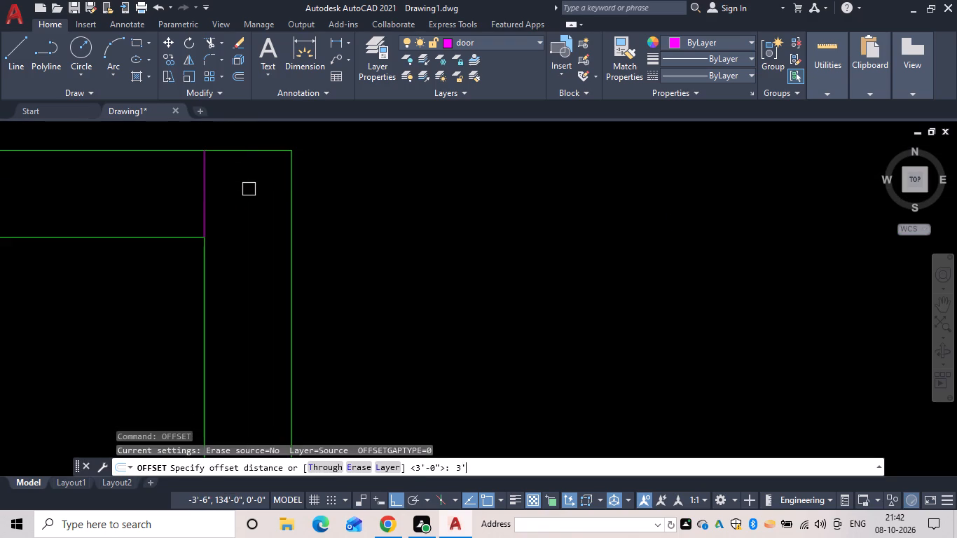
{"action": "left_click", "coordinate": [195, 181]}
{"action": "left_click", "coordinate": [202, 178]}
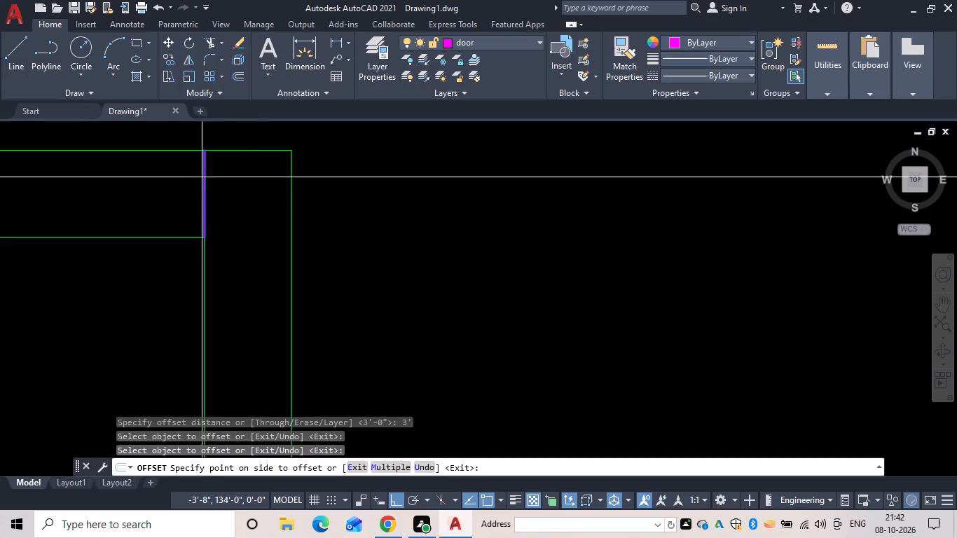
{"action": "scroll", "coordinate": [102, 198], "scroll_direction": "down", "scroll_amount": 3}
{"action": "middle_click_drag", "start_coordinate": [102, 198], "coordinate": [254, 169]}
{"action": "left_click", "coordinate": [179, 174]}
Offset the door line in the east wall of the west wing's middle room 3' north.
{"action": "scroll", "coordinate": [170, 275], "scroll_direction": "down", "scroll_amount": 2}
{"action": "middle_click_drag", "start_coordinate": [170, 277], "coordinate": [170, 100]}
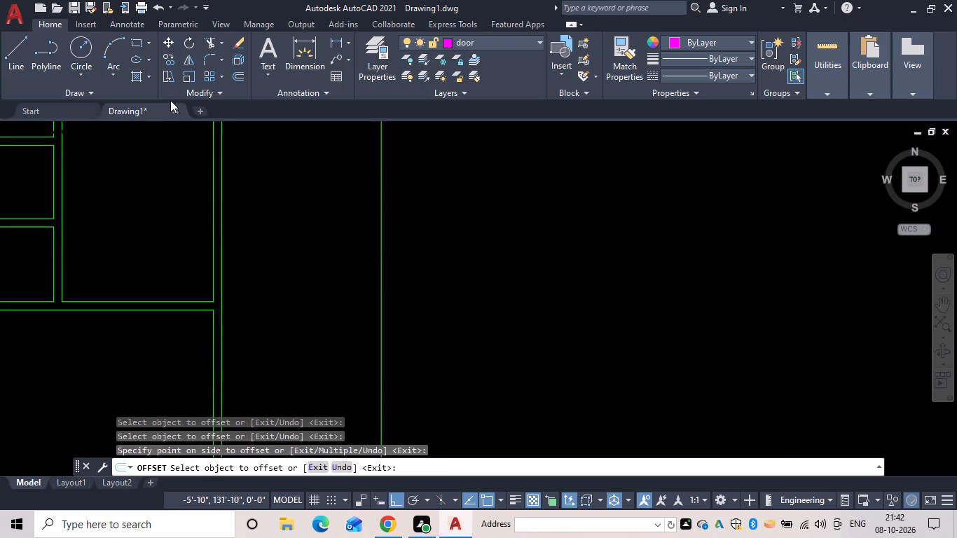
{"action": "scroll", "coordinate": [221, 353], "scroll_direction": "down", "scroll_amount": 1}
{"action": "middle_click_drag", "start_coordinate": [221, 353], "coordinate": [222, 124]}
{"action": "scroll", "coordinate": [222, 124], "scroll_direction": "down", "scroll_amount": 1}
{"action": "scroll", "coordinate": [224, 270], "scroll_direction": "up", "scroll_amount": 5}
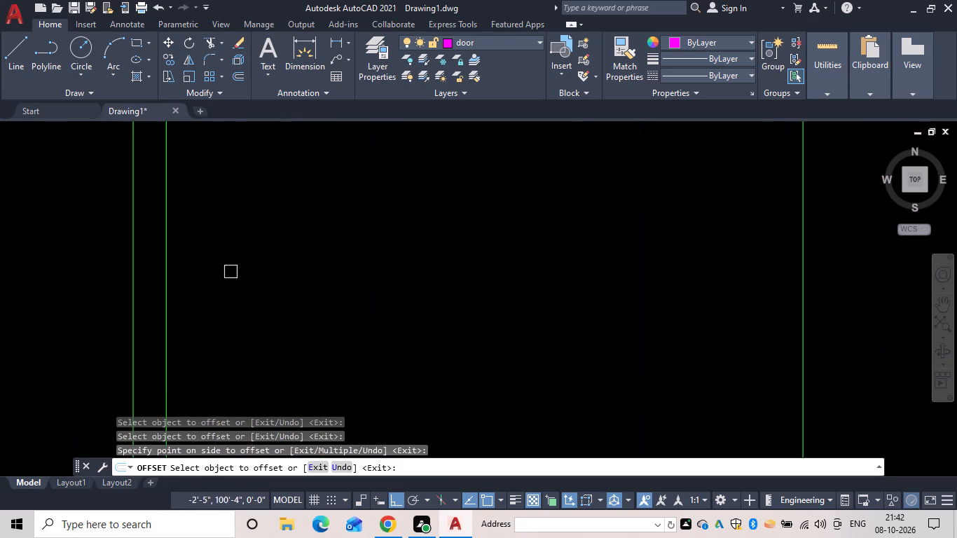
{"action": "middle_click_drag", "start_coordinate": [165, 395], "coordinate": [254, 233]}
{"action": "left_click", "coordinate": [236, 406]}
{"action": "left_click", "coordinate": [240, 312]}
Offset the door line in the east wall of the west wing's southernmost room 3' north.
{"action": "scroll", "coordinate": [256, 307], "scroll_direction": "down", "scroll_amount": 3}
{"action": "scroll", "coordinate": [293, 389], "scroll_direction": "down", "scroll_amount": 1}
{"action": "middle_click_drag", "start_coordinate": [293, 389], "coordinate": [296, 132]}
{"action": "middle_click_drag", "start_coordinate": [271, 389], "coordinate": [292, 282]}
{"action": "scroll", "coordinate": [292, 282], "scroll_direction": "up", "scroll_amount": 4}
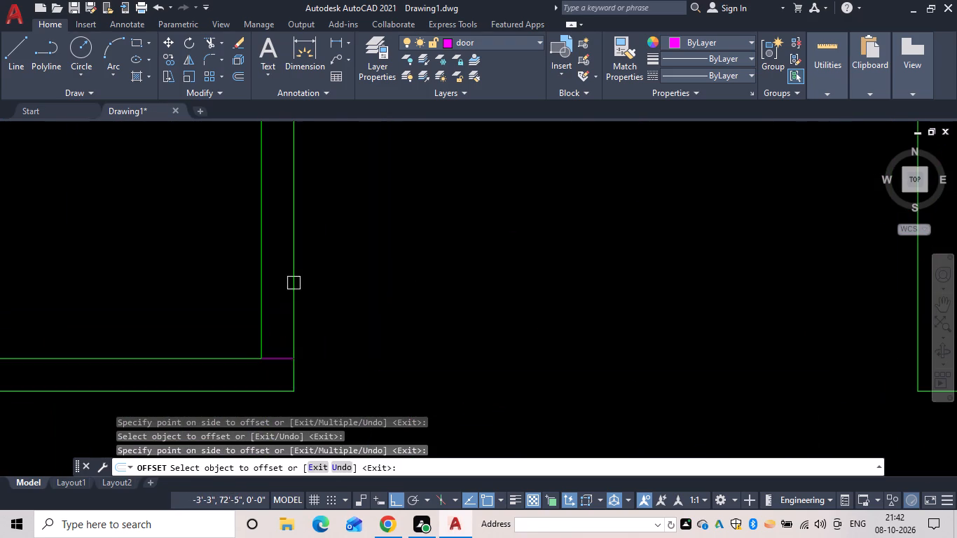
{"action": "left_click", "coordinate": [272, 354]}
{"action": "left_click", "coordinate": [295, 277]}
{"action": "key", "text": "Escape"}
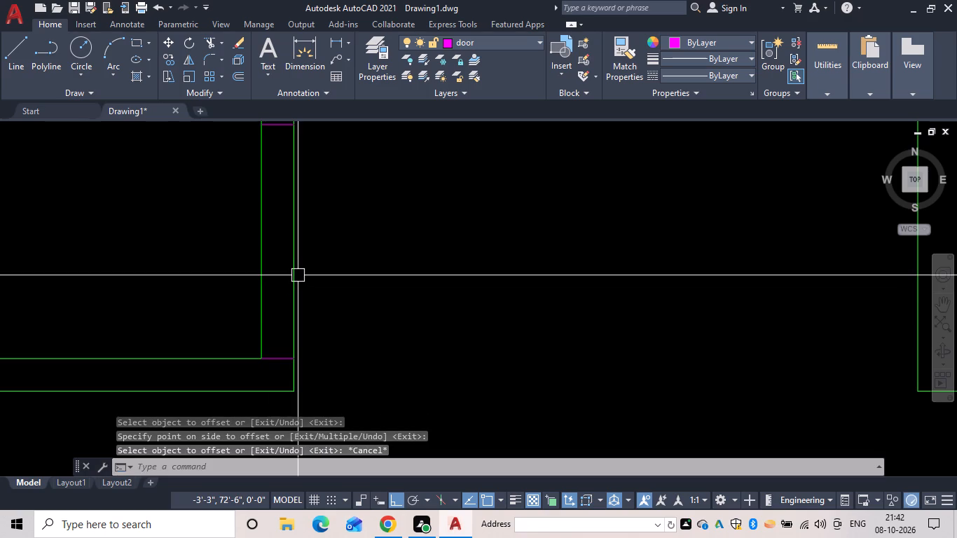
Trim the east wall lines between the paired door lines of the west wing's southernmost room and the next room north.
{"action": "type", "text": "tr"}
{"action": "key", "text": "space"}
{"action": "left_click_drag", "start_coordinate": [330, 256], "coordinate": [235, 249]}
{"action": "scroll", "coordinate": [242, 249], "scroll_direction": "down", "scroll_amount": 3}
{"action": "middle_click_drag", "start_coordinate": [242, 249], "coordinate": [254, 317]}
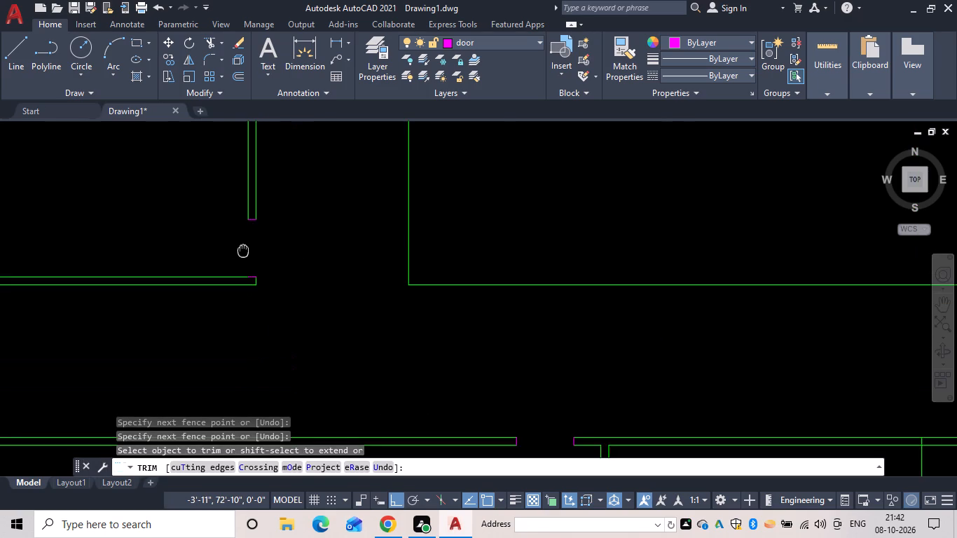
{"action": "middle_click_drag", "start_coordinate": [254, 317], "coordinate": [256, 400]}
{"action": "scroll", "coordinate": [273, 196], "scroll_direction": "down", "scroll_amount": 2}
{"action": "middle_click_drag", "start_coordinate": [273, 196], "coordinate": [291, 364]}
{"action": "scroll", "coordinate": [300, 251], "scroll_direction": "up", "scroll_amount": 1}
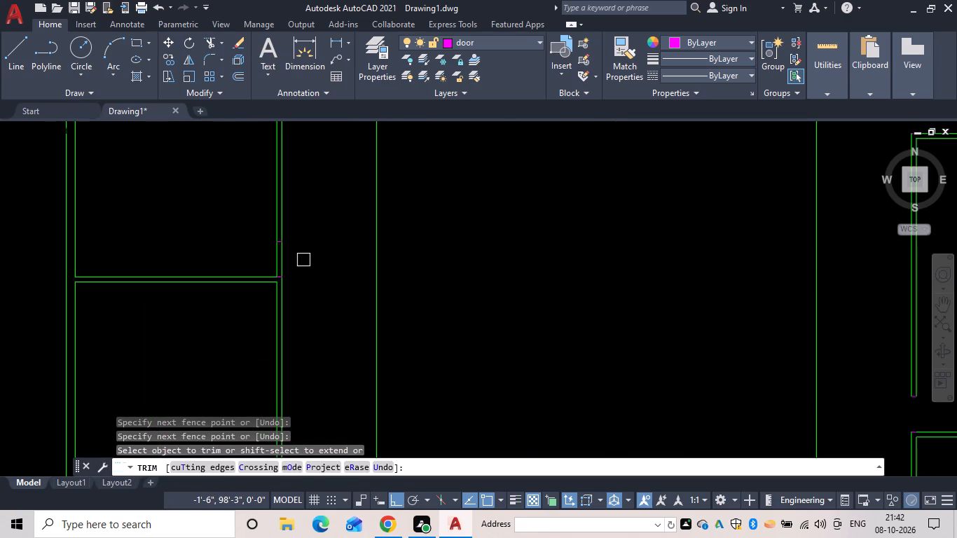
{"action": "left_click_drag", "start_coordinate": [305, 264], "coordinate": [259, 257]}
Trim the north wall lines between the paired door lines of the west wing's northernmost room.
{"action": "scroll", "coordinate": [257, 251], "scroll_direction": "down", "scroll_amount": 1}
{"action": "middle_click_drag", "start_coordinate": [259, 266], "coordinate": [261, 406]}
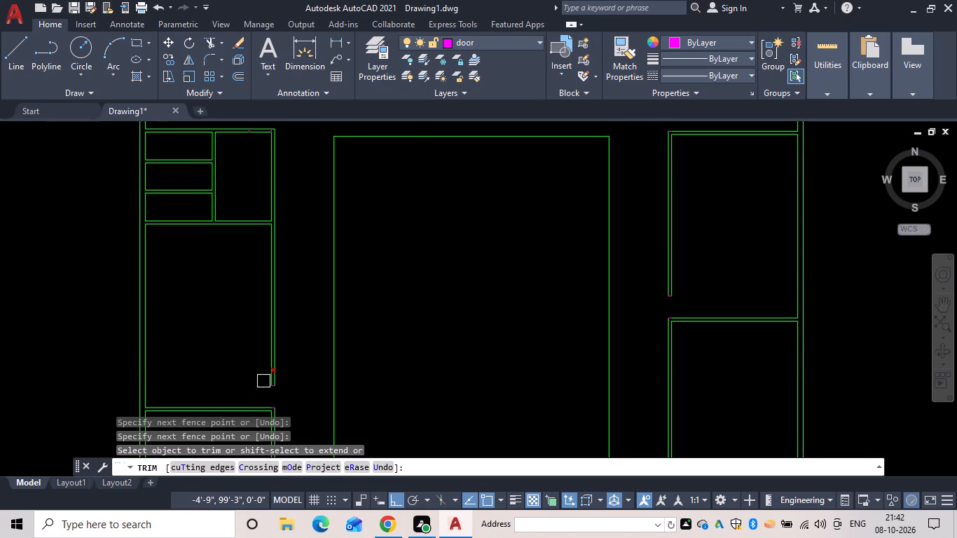
{"action": "middle_click_drag", "start_coordinate": [275, 120], "coordinate": [287, 299]}
{"action": "scroll", "coordinate": [275, 120], "scroll_direction": "down", "scroll_amount": 1}
{"action": "middle_click_drag", "start_coordinate": [283, 258], "coordinate": [291, 349]}
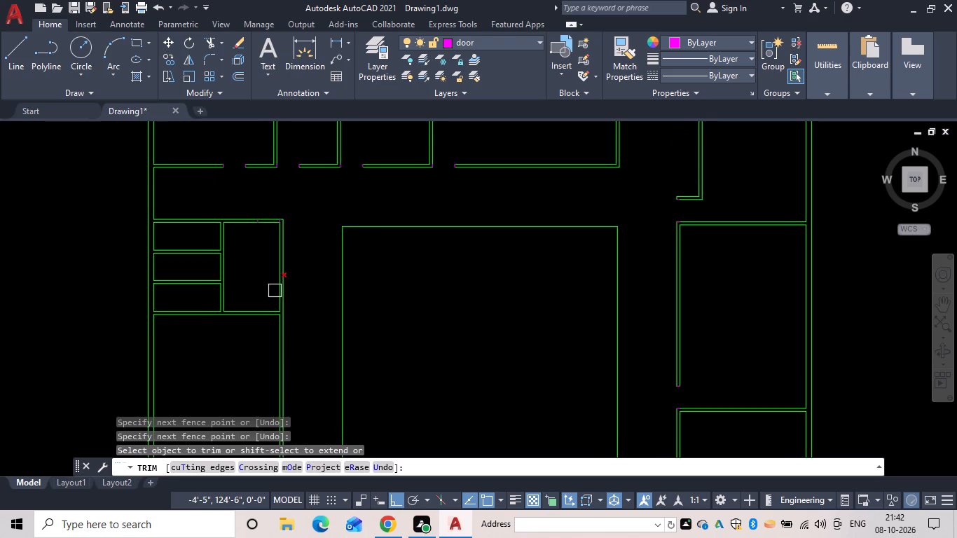
{"action": "scroll", "coordinate": [268, 227], "scroll_direction": "up", "scroll_amount": 2}
{"action": "left_click_drag", "start_coordinate": [259, 186], "coordinate": [259, 255]}
{"action": "key", "text": "Escape"}
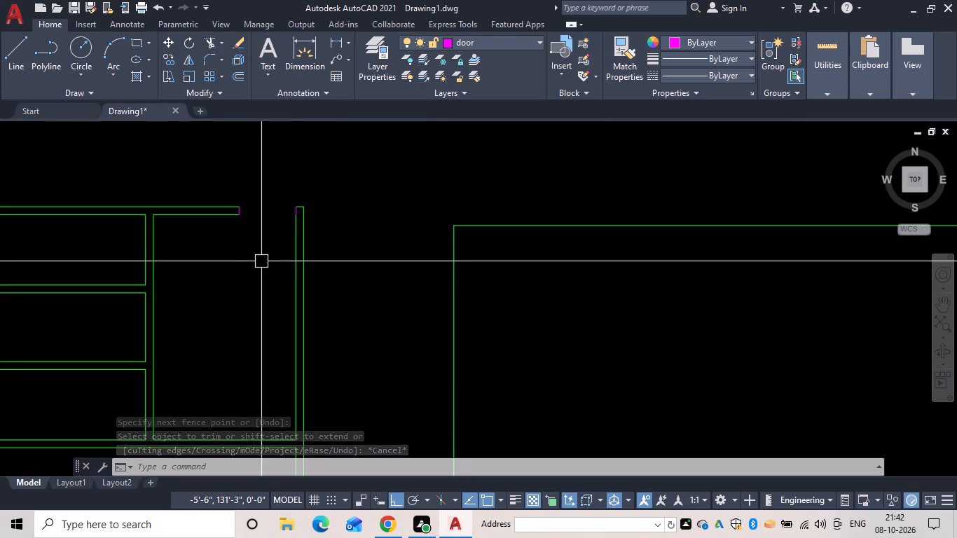
{"action": "key", "text": "Escape"}
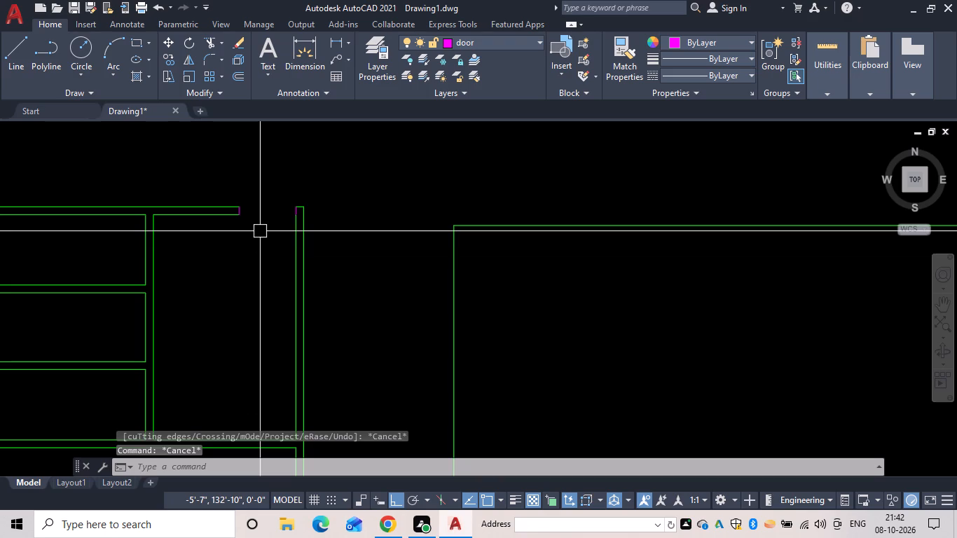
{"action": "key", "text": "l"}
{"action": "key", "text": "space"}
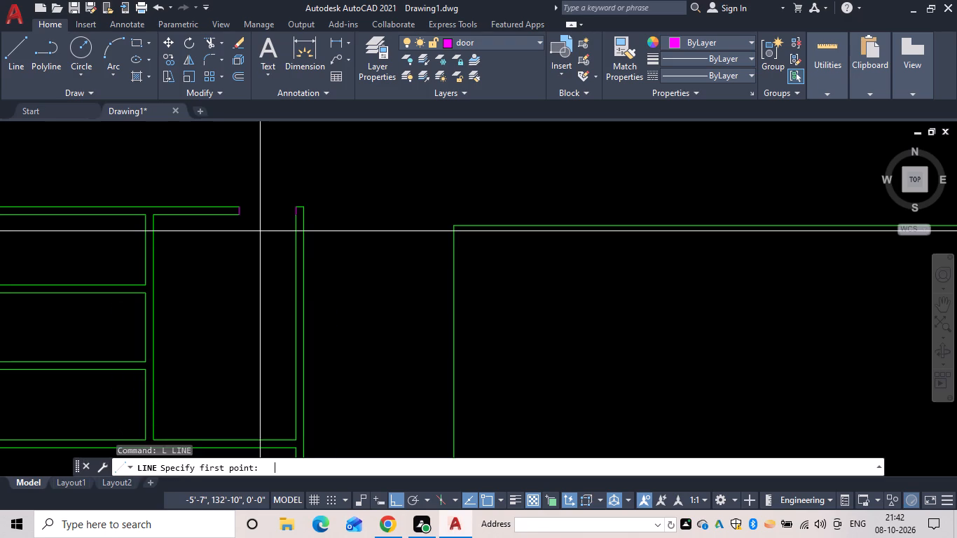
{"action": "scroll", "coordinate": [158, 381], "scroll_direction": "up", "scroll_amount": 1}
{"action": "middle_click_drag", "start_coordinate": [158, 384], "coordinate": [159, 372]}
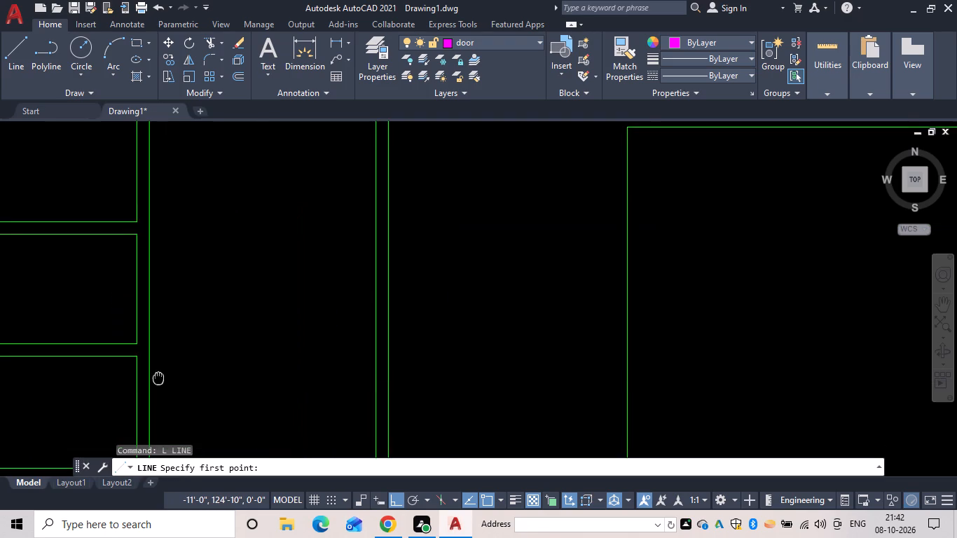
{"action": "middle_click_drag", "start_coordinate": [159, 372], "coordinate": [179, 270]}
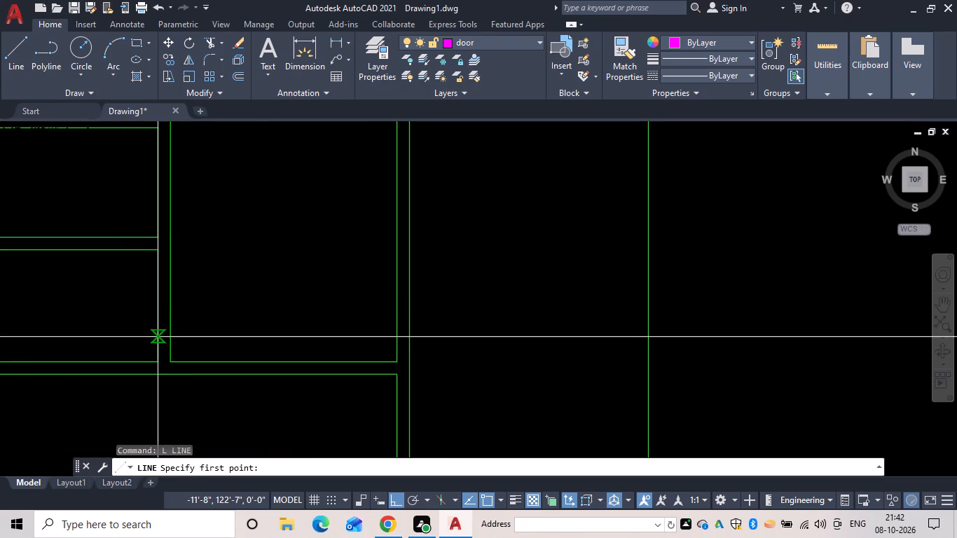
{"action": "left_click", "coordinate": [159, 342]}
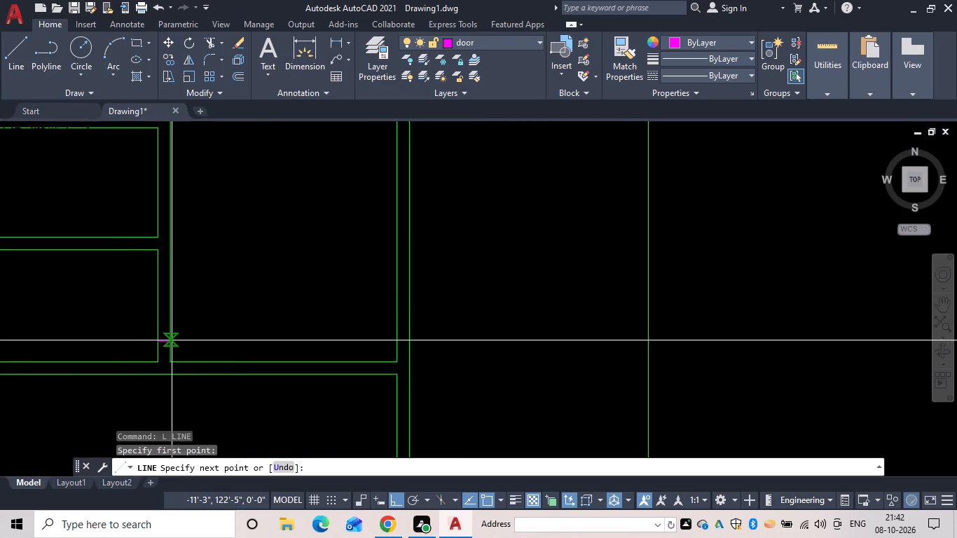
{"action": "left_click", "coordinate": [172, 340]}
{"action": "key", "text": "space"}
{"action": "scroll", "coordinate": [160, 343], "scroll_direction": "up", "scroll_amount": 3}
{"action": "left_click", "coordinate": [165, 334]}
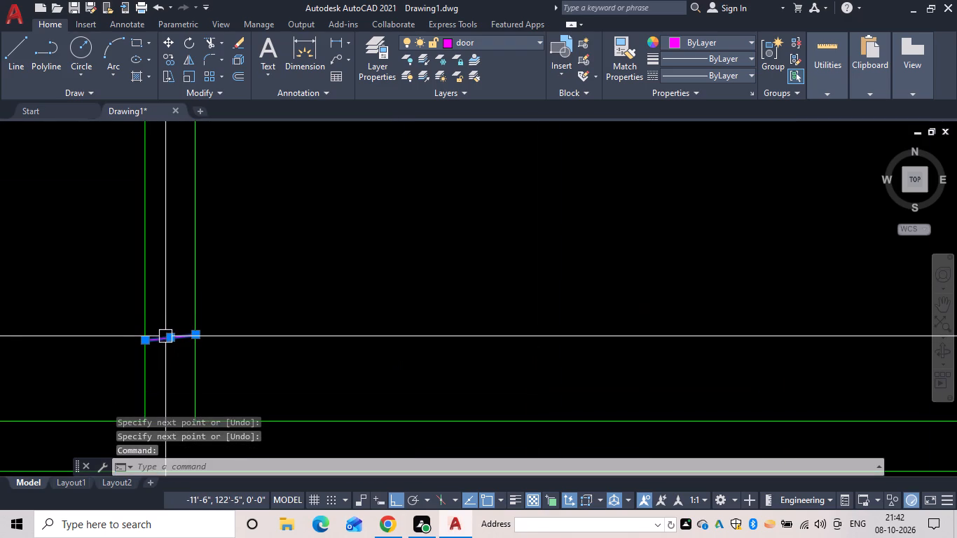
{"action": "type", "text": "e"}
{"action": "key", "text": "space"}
Draw a horizontal door line across the southern cubicle's east wall in the west wing's northernmost room, just above its southeast corner.
{"action": "key", "text": "l"}
{"action": "key", "text": "space"}
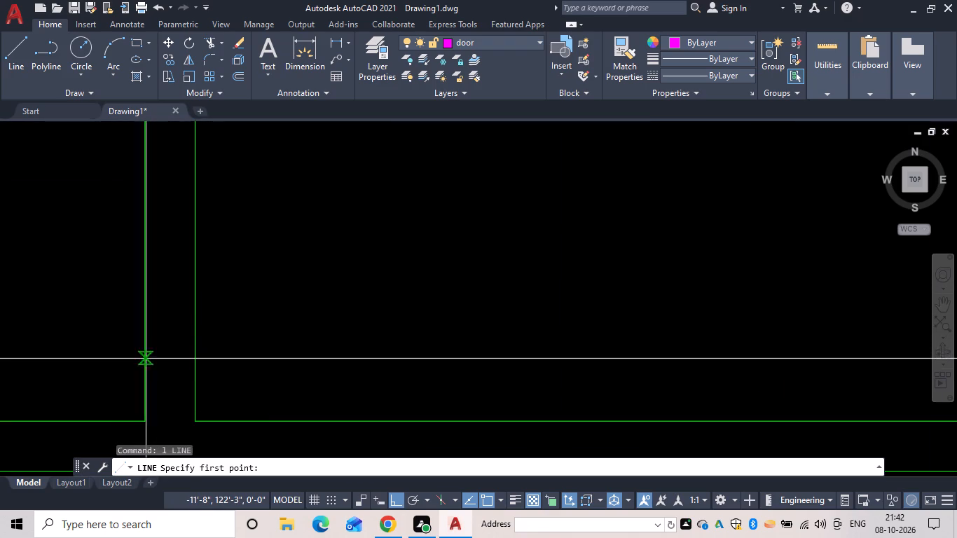
{"action": "left_click_drag", "start_coordinate": [144, 372], "coordinate": [165, 370]}
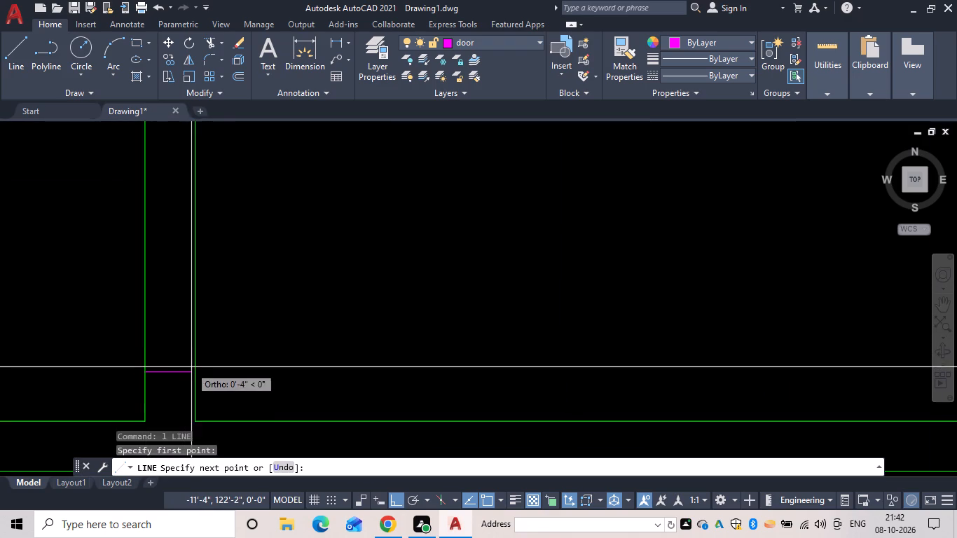
{"action": "left_click", "coordinate": [195, 376]}
{"action": "key", "text": "space"}
Draw a horizontal door line across the middle cubicle's east wall, just above its southeast corner.
{"action": "scroll", "coordinate": [203, 291], "scroll_direction": "down", "scroll_amount": 2}
{"action": "middle_click_drag", "start_coordinate": [212, 314], "coordinate": [235, 415]}
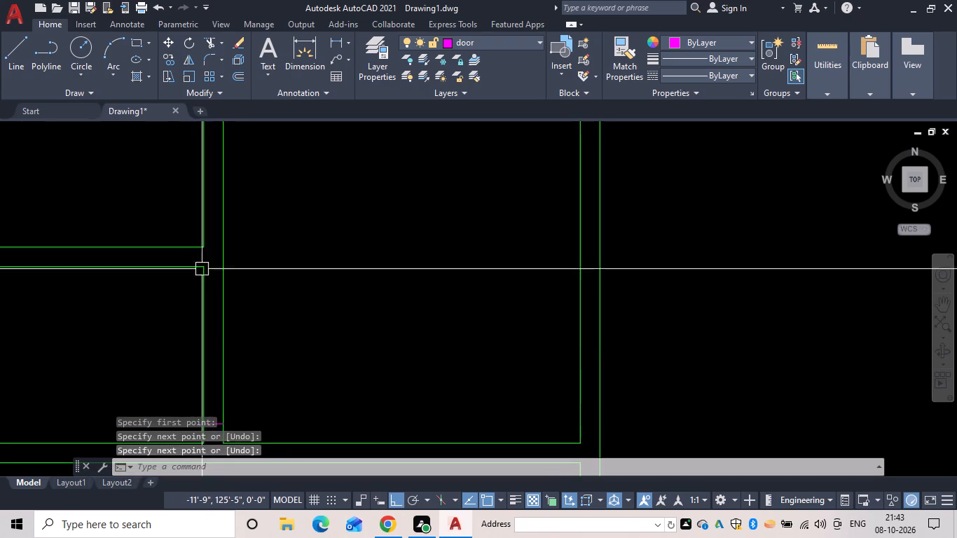
{"action": "key", "text": "space"}
{"action": "left_click_drag", "start_coordinate": [204, 223], "coordinate": [212, 222]}
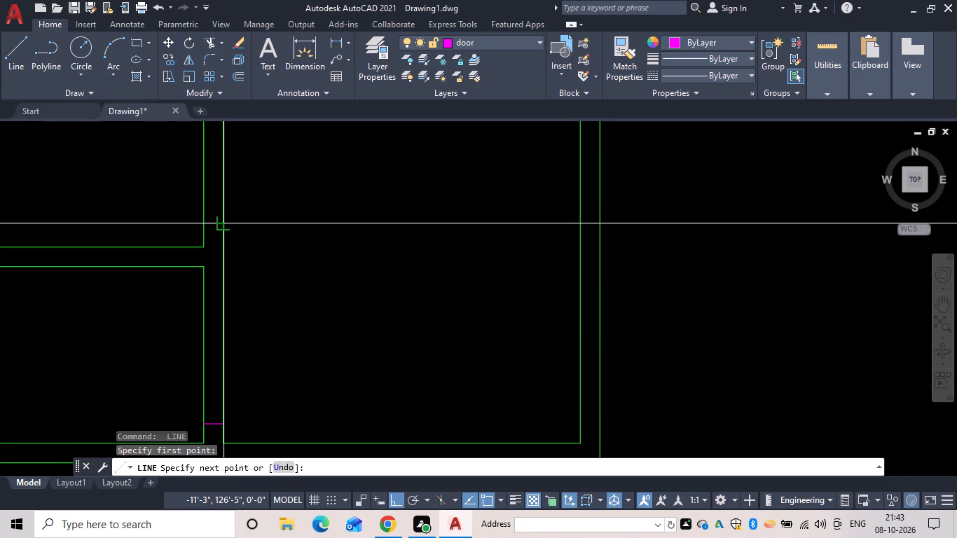
{"action": "left_click", "coordinate": [223, 226]}
{"action": "key", "text": "space"}
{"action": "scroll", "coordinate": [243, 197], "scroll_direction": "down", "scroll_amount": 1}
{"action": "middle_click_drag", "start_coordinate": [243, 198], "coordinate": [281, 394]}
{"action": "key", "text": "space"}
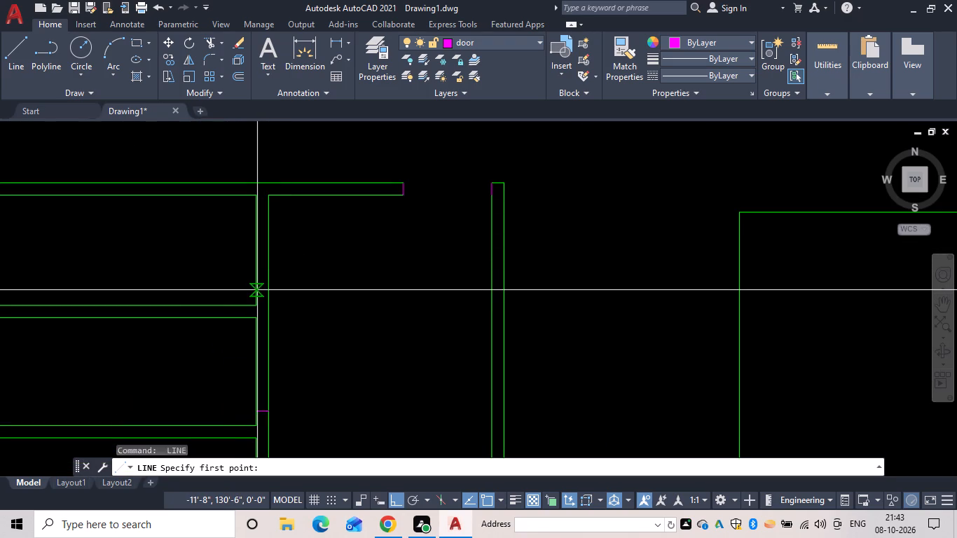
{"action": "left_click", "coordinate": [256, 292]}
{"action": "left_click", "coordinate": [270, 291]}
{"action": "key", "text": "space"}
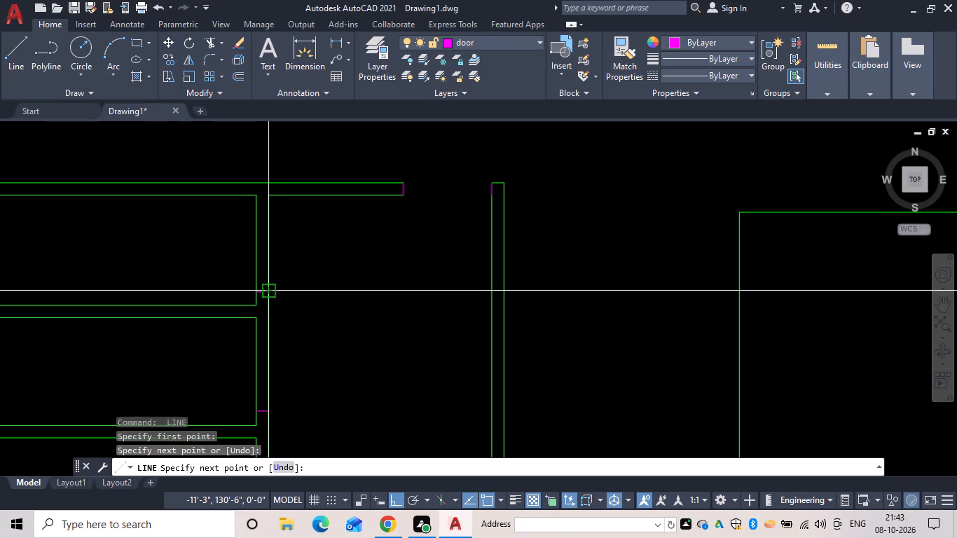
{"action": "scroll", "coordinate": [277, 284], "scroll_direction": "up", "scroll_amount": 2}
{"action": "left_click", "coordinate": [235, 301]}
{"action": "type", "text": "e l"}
Draw a horizontal door line across the northern cubicle's east wall, just above its southeast corner.
{"action": "key", "text": "space"}
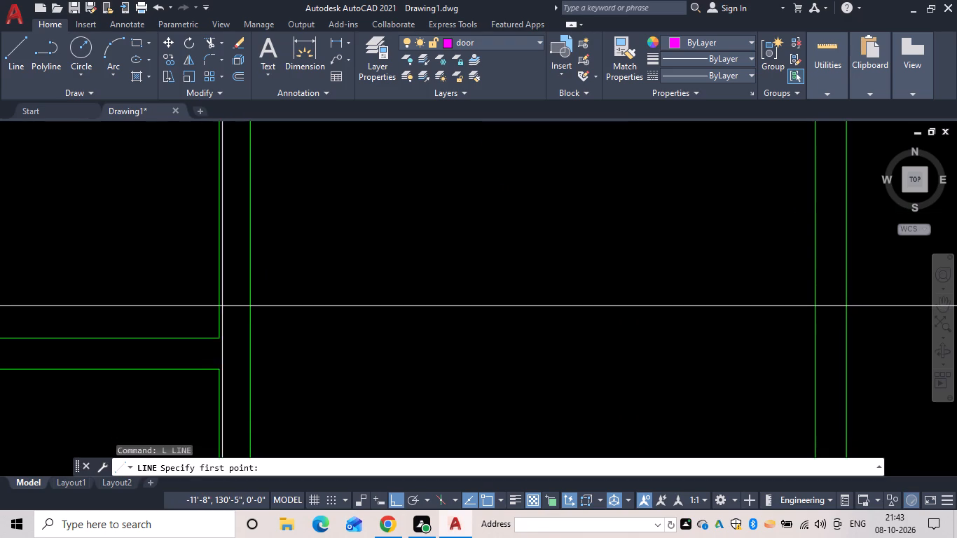
{"action": "left_click_drag", "start_coordinate": [219, 305], "coordinate": [229, 305]}
{"action": "left_click", "coordinate": [251, 306]}
{"action": "scroll", "coordinate": [272, 251], "scroll_direction": "up", "scroll_amount": 3}
{"action": "middle_click_drag", "start_coordinate": [259, 351], "coordinate": [390, 148]}
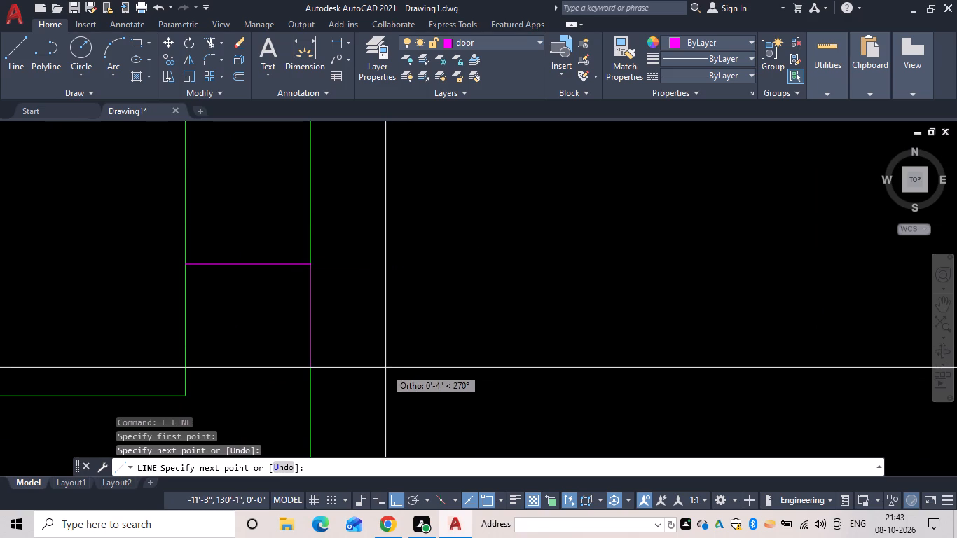
{"action": "key", "text": "Escape"}
Offset the southern cubicle's door line 2'6" north.
{"action": "type", "text": "of 2'6\""}
{"action": "key", "text": "space"}
{"action": "scroll", "coordinate": [225, 345], "scroll_direction": "down", "scroll_amount": 8}
{"action": "middle_click_drag", "start_coordinate": [242, 362], "coordinate": [264, 201]}
{"action": "scroll", "coordinate": [249, 317], "scroll_direction": "up", "scroll_amount": 5}
{"action": "middle_click_drag", "start_coordinate": [223, 389], "coordinate": [242, 314]}
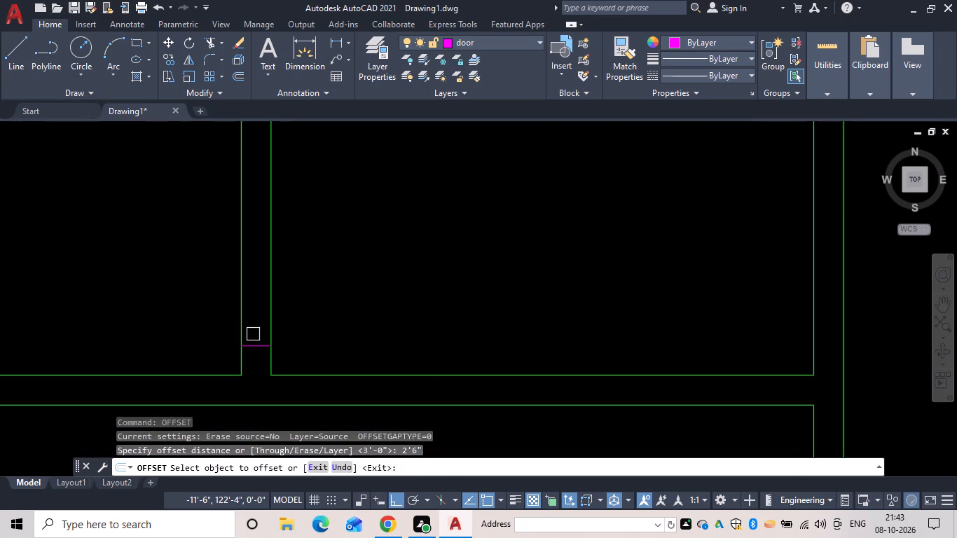
{"action": "left_click", "coordinate": [254, 341]}
{"action": "left_click", "coordinate": [263, 298]}
Offset the middle cubicle's door line 2'6" north.
{"action": "scroll", "coordinate": [268, 293], "scroll_direction": "down", "scroll_amount": 2}
{"action": "middle_click_drag", "start_coordinate": [268, 295], "coordinate": [287, 387]}
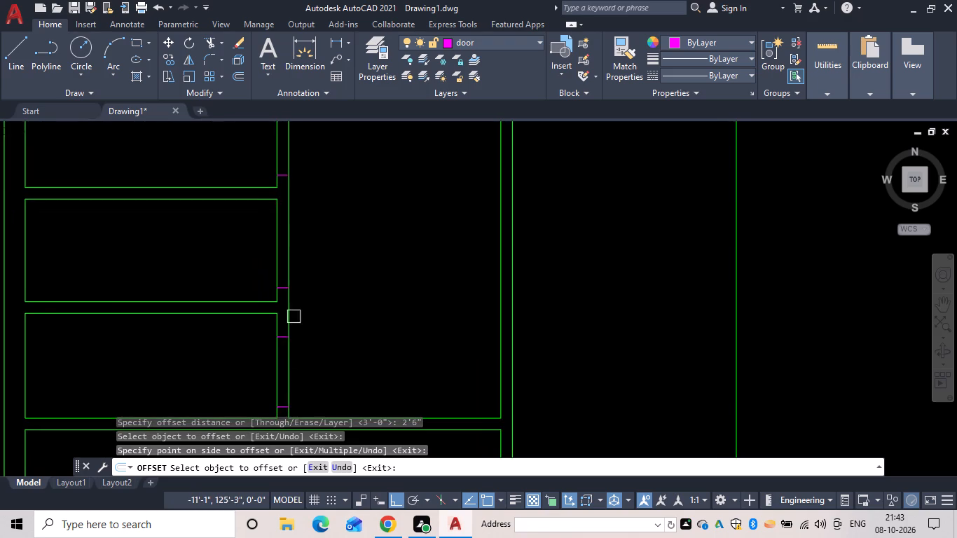
{"action": "scroll", "coordinate": [287, 283], "scroll_direction": "up", "scroll_amount": 2}
{"action": "left_click", "coordinate": [274, 291]}
{"action": "left_click", "coordinate": [276, 263]}
Offset the northern cubicle's door line 2'6" north.
{"action": "scroll", "coordinate": [287, 261], "scroll_direction": "down", "scroll_amount": 2}
{"action": "middle_click_drag", "start_coordinate": [287, 265], "coordinate": [287, 264]}
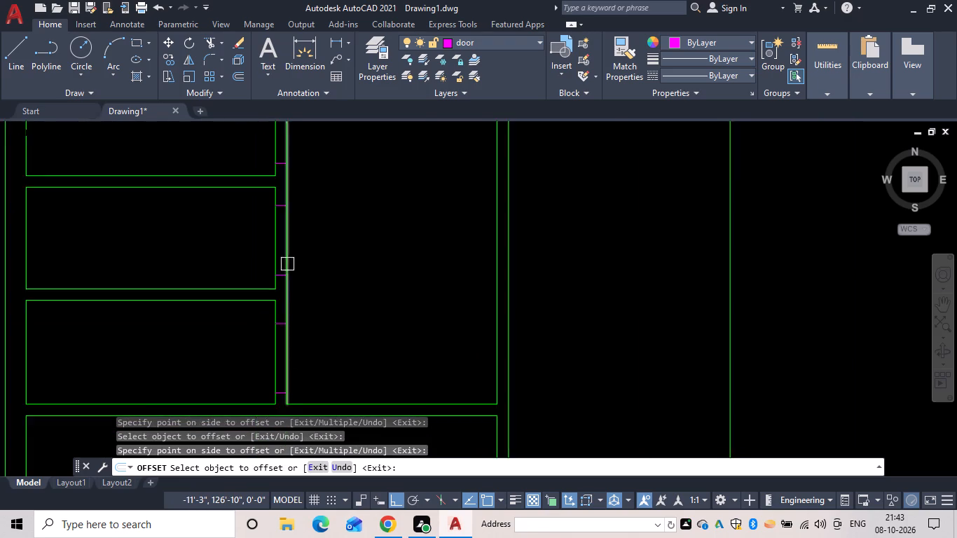
{"action": "middle_click_drag", "start_coordinate": [287, 264], "coordinate": [301, 431]}
{"action": "scroll", "coordinate": [280, 330], "scroll_direction": "up", "scroll_amount": 2}
{"action": "left_click", "coordinate": [311, 329]}
{"action": "left_click", "coordinate": [310, 282]}
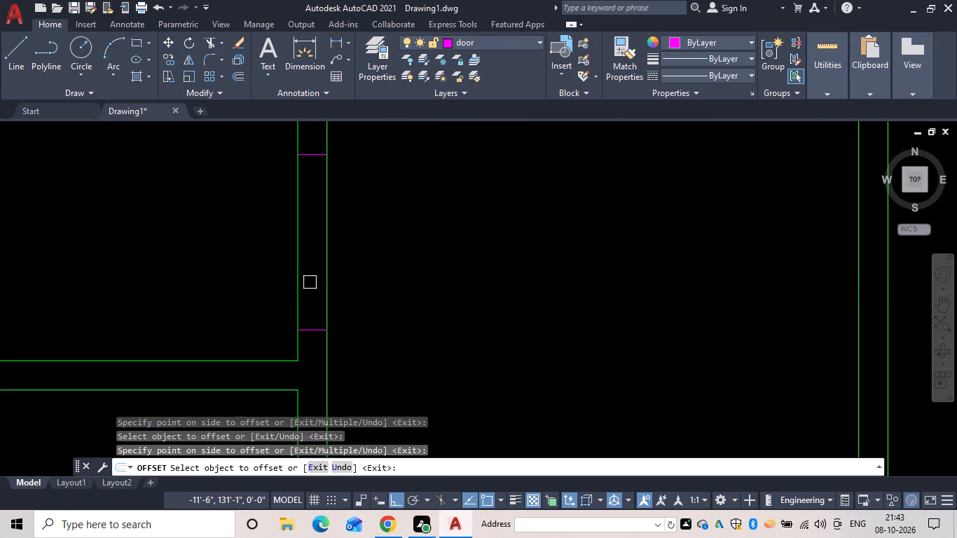
{"action": "key", "text": "Escape"}
Trim the east wall lines of the three west wing cubicles between their paired door lines to open the doorways.
{"action": "key", "text": "t"}
{"action": "type", "text": "r"}
{"action": "key", "text": "space"}
{"action": "left_click_drag", "start_coordinate": [388, 281], "coordinate": [98, 270]}
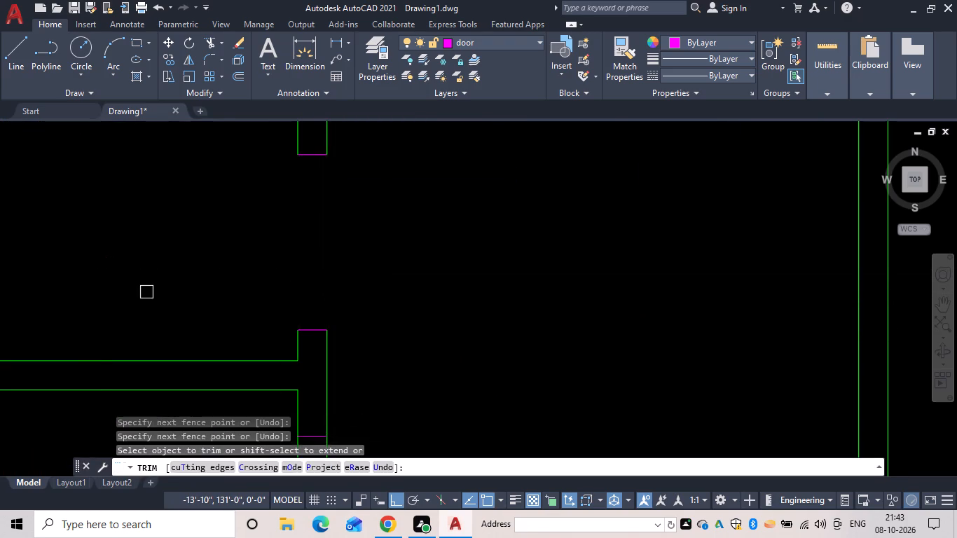
{"action": "scroll", "coordinate": [146, 292], "scroll_direction": "down", "scroll_amount": 2}
{"action": "middle_click_drag", "start_coordinate": [146, 292], "coordinate": [109, 187]}
{"action": "scroll", "coordinate": [110, 187], "scroll_direction": "up", "scroll_amount": 1}
{"action": "left_click_drag", "start_coordinate": [100, 307], "coordinate": [264, 308]}
{"action": "scroll", "coordinate": [266, 314], "scroll_direction": "down", "scroll_amount": 2}
{"action": "middle_click_drag", "start_coordinate": [266, 314], "coordinate": [249, 205]}
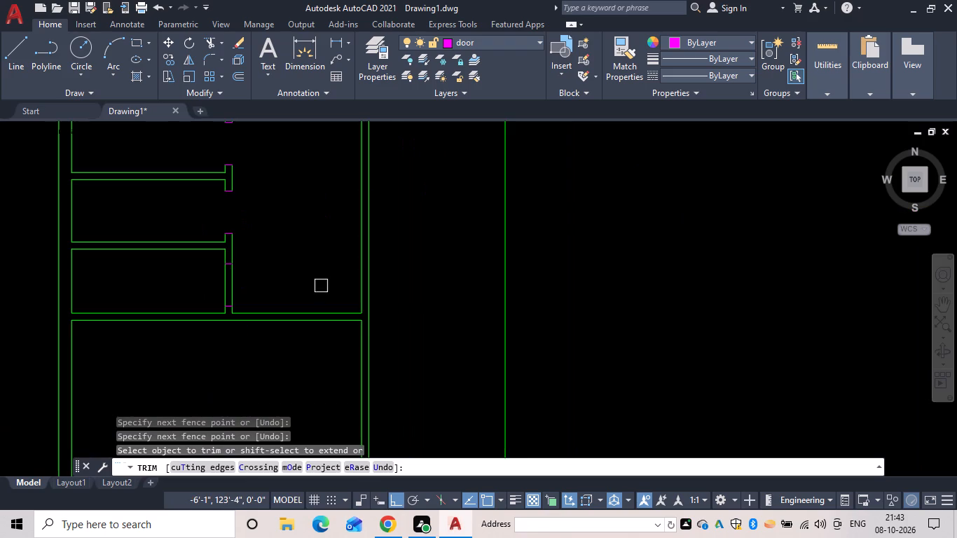
{"action": "left_click_drag", "start_coordinate": [321, 286], "coordinate": [128, 277]}
{"action": "key", "text": "Escape"}
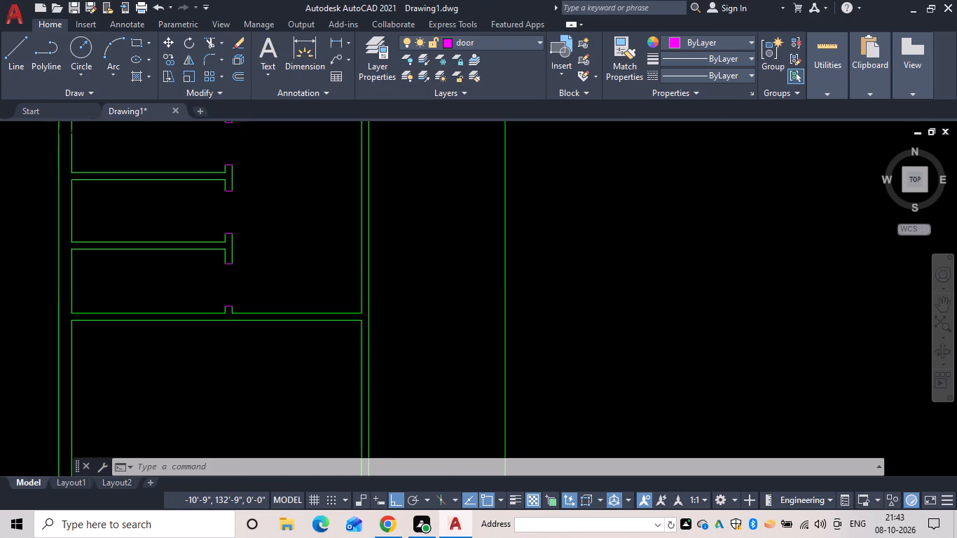
Insert two Door - Imperial blocks from the Architectural tool palette into the empty courtyard area.
{"action": "scroll", "coordinate": [575, 230], "scroll_direction": "down", "scroll_amount": 4}
{"action": "middle_click_drag", "start_coordinate": [565, 242], "coordinate": [486, 285]}
{"action": "scroll", "coordinate": [486, 284], "scroll_direction": "up", "scroll_amount": 2}
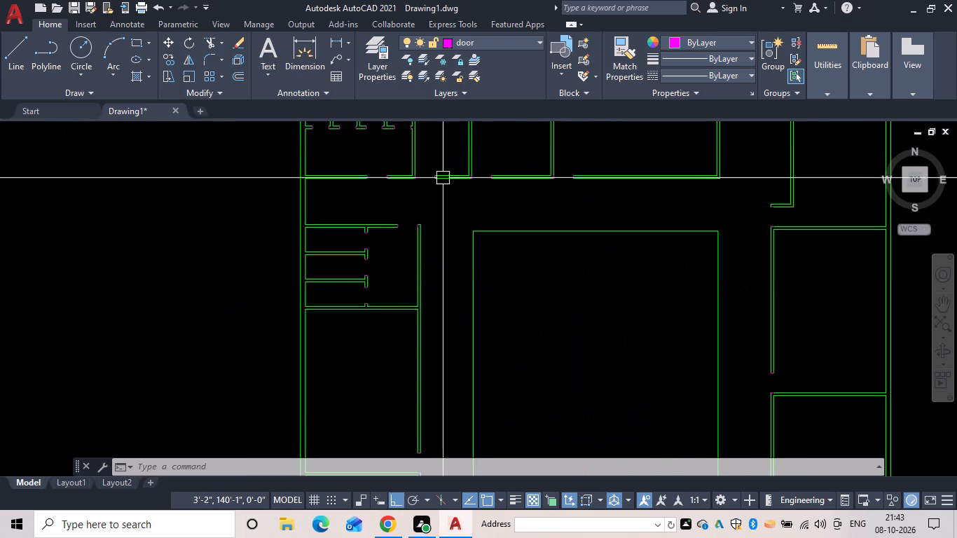
{"action": "scroll", "coordinate": [438, 198], "scroll_direction": "down", "scroll_amount": 1}
{"action": "middle_click_drag", "start_coordinate": [435, 198], "coordinate": [332, 228]}
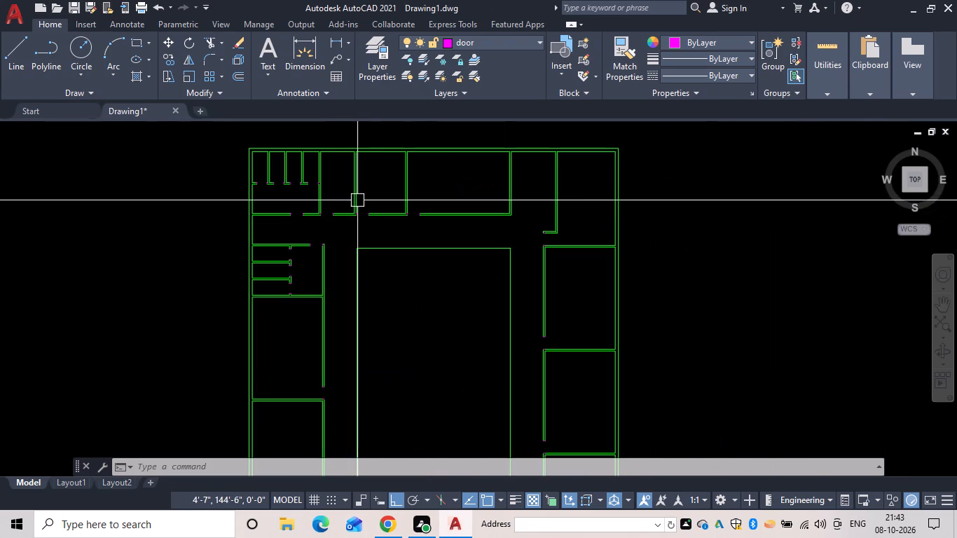
{"action": "key", "text": "ctrl+3"}
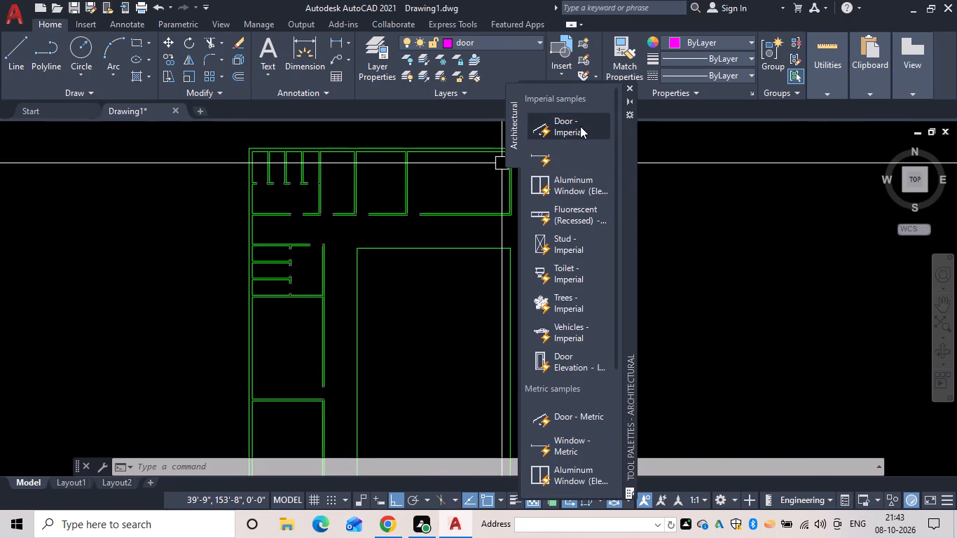
{"action": "left_click_drag", "start_coordinate": [580, 126], "coordinate": [401, 303]}
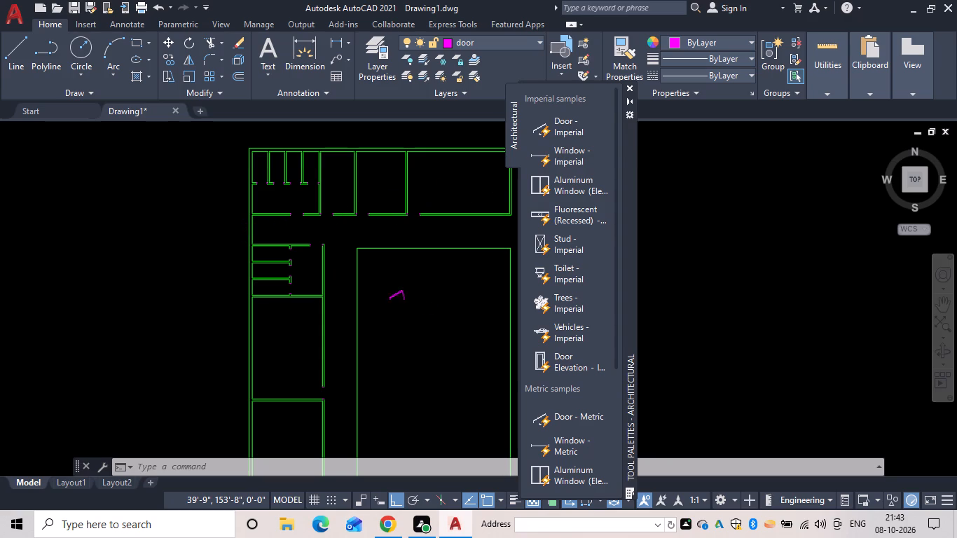
{"action": "left_click_drag", "start_coordinate": [401, 303], "coordinate": [415, 293]}
{"action": "left_click_drag", "start_coordinate": [571, 127], "coordinate": [449, 312]}
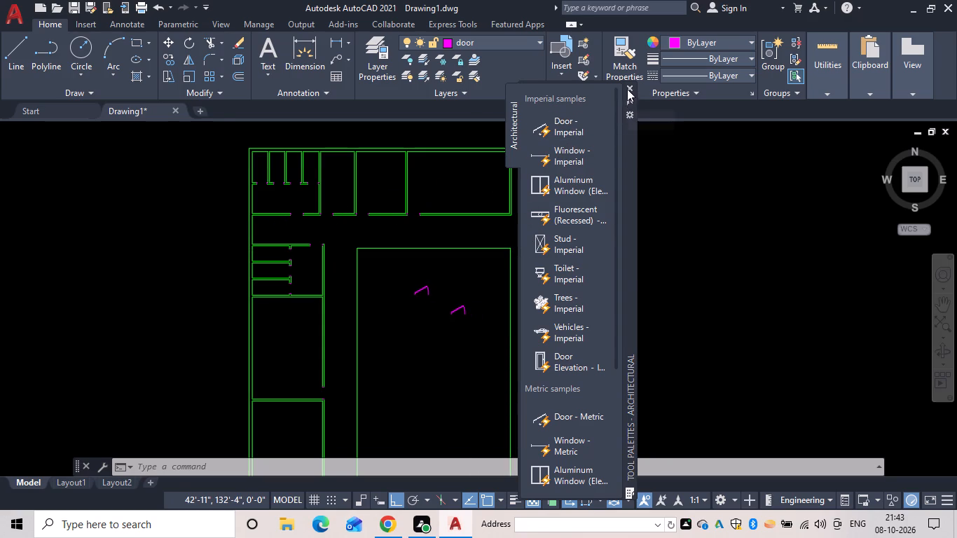
{"action": "left_click", "coordinate": [627, 88]}
Set the opening angle of both door blocks in the courtyard to Open 90º.
{"action": "scroll", "coordinate": [427, 291], "scroll_direction": "up", "scroll_amount": 2}
{"action": "middle_click_drag", "start_coordinate": [427, 291], "coordinate": [487, 292]}
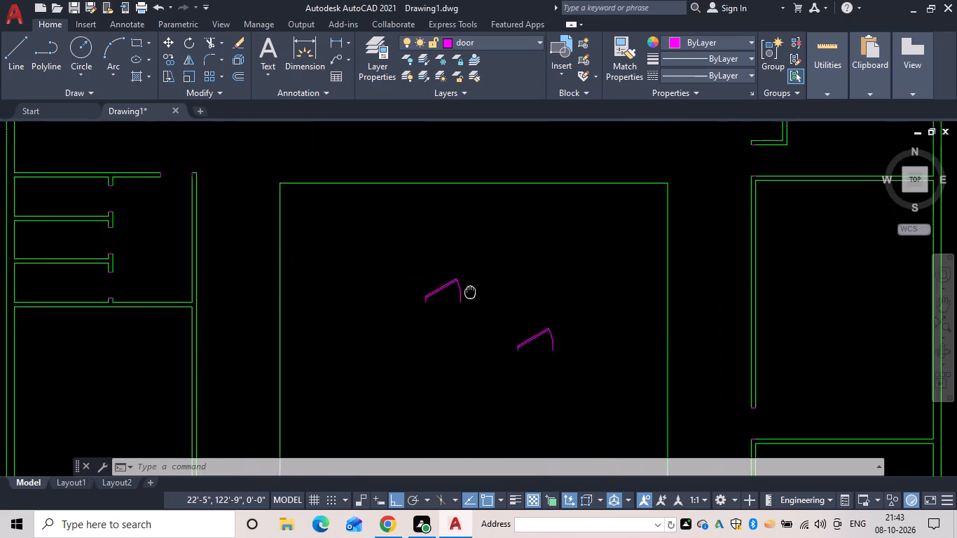
{"action": "middle_click_drag", "start_coordinate": [487, 292], "coordinate": [507, 294]}
{"action": "left_click", "coordinate": [501, 287]}
{"action": "left_click", "coordinate": [465, 282]}
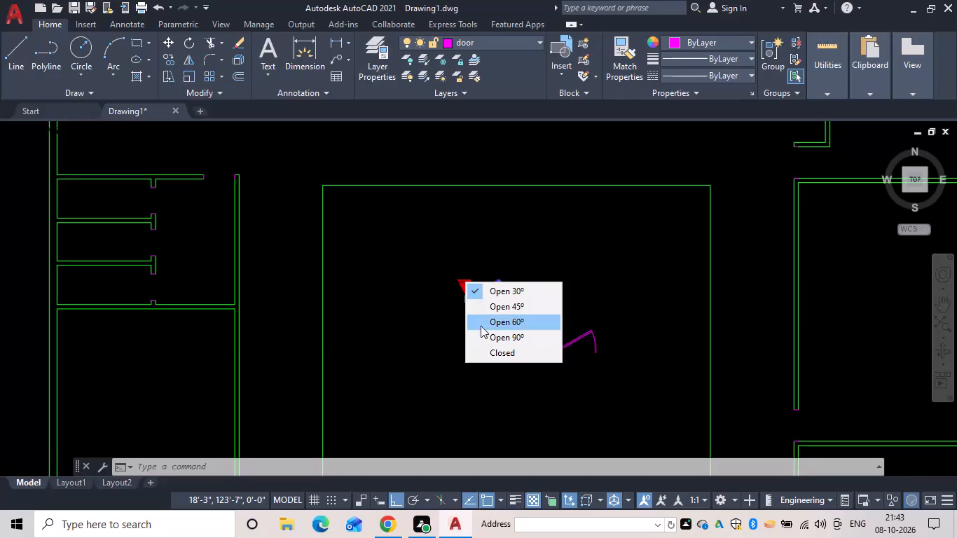
{"action": "left_click", "coordinate": [482, 333]}
{"action": "left_click", "coordinate": [598, 345]}
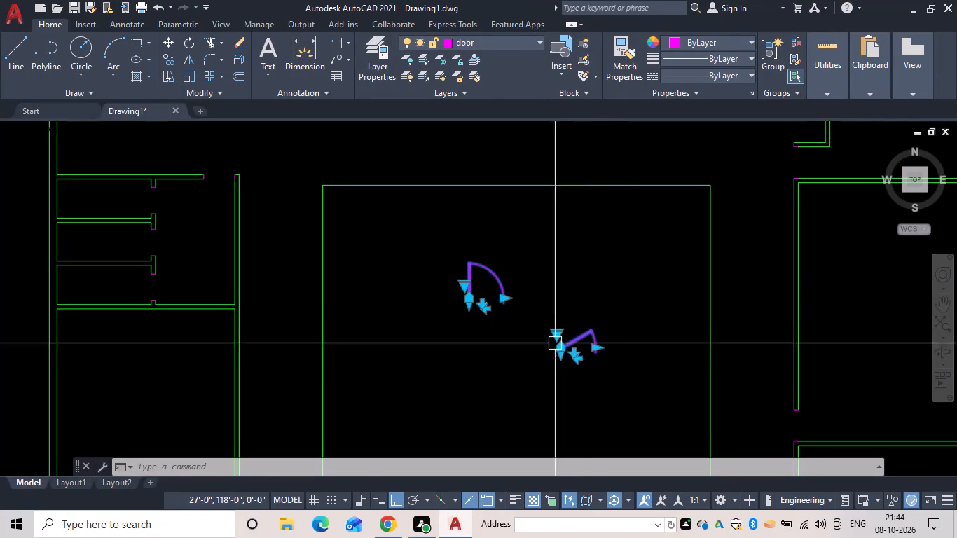
{"action": "left_click", "coordinate": [551, 331]}
{"action": "left_click", "coordinate": [556, 331]}
{"action": "left_click", "coordinate": [556, 331]}
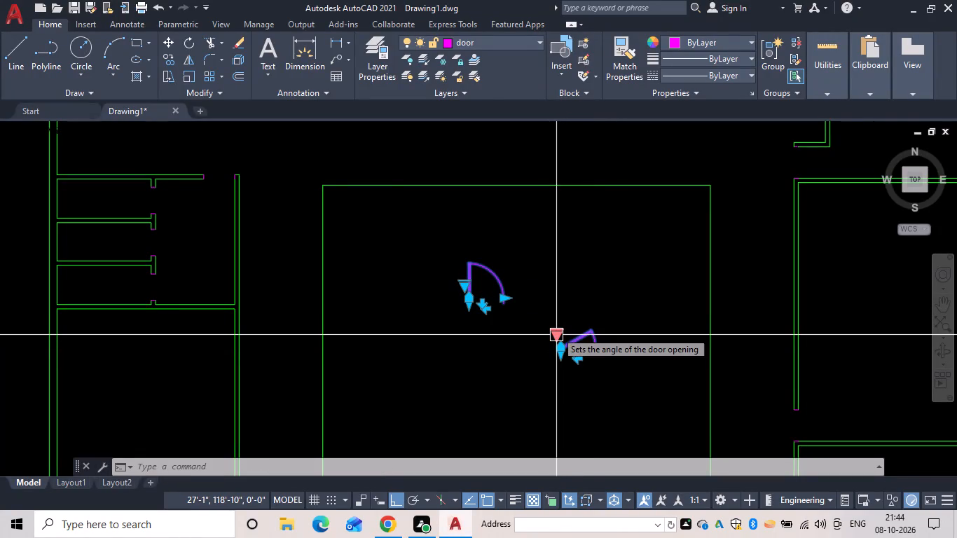
{"action": "left_click", "coordinate": [556, 331]}
{"action": "left_click", "coordinate": [574, 384]}
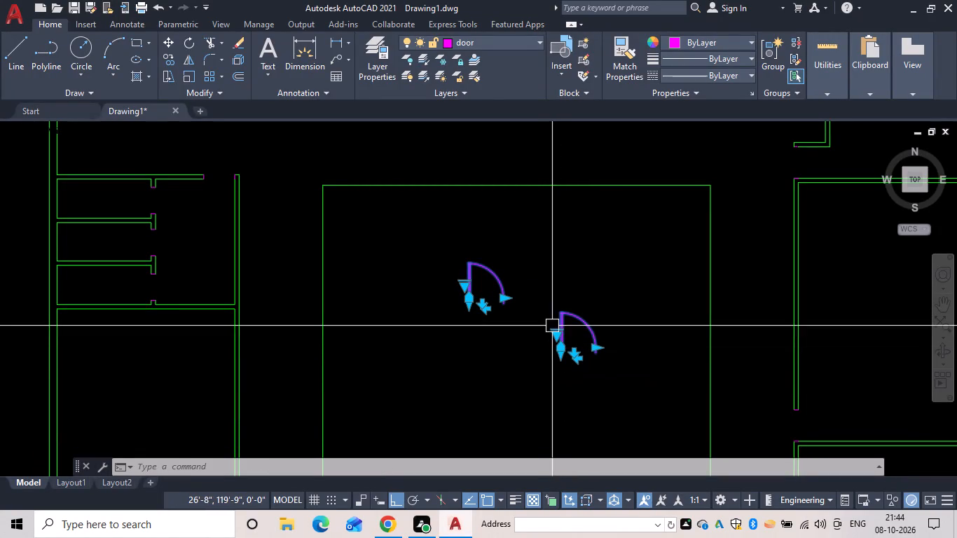
{"action": "scroll", "coordinate": [544, 291], "scroll_direction": "down", "scroll_amount": 1}
{"action": "key", "text": "Escape"}
{"action": "scroll", "coordinate": [595, 337], "scroll_direction": "up", "scroll_amount": 1}
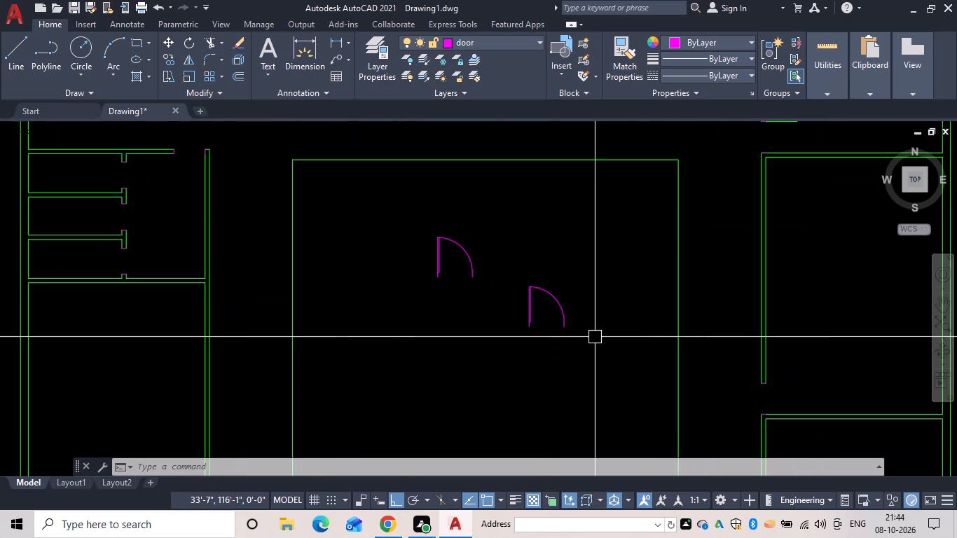
Mirror the southeastern courtyard door about a vertical line through its east end, keeping the source door.
{"action": "type", "text": "mi"}
{"action": "key", "text": "space"}
{"action": "left_click_drag", "start_coordinate": [595, 341], "coordinate": [563, 291]}
{"action": "left_click_drag", "start_coordinate": [504, 257], "coordinate": [504, 264]}
{"action": "key", "text": "space"}
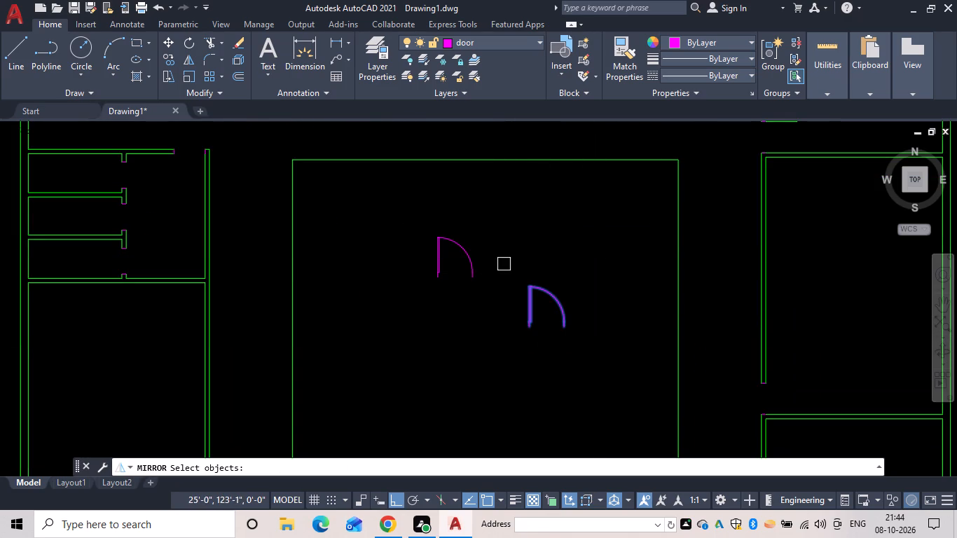
{"action": "left_click", "coordinate": [564, 325]}
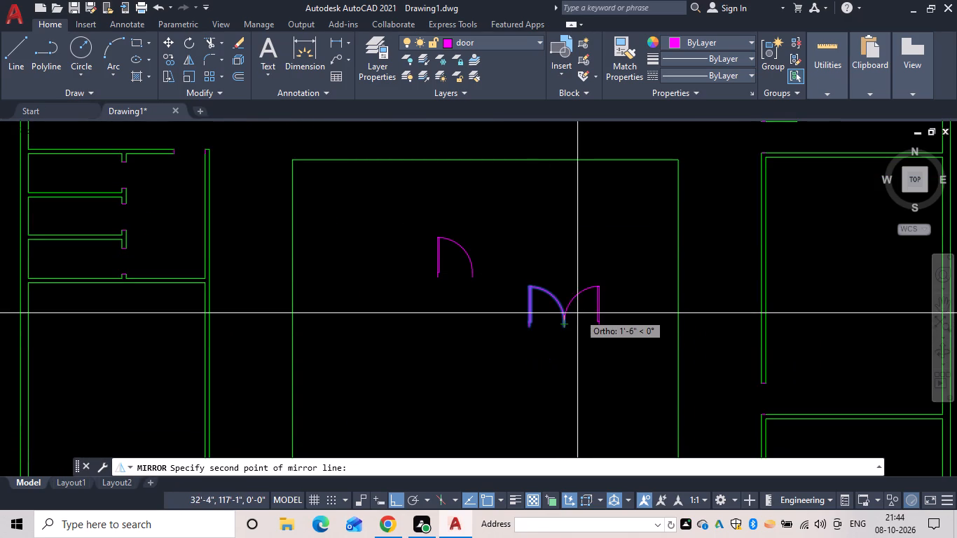
{"action": "left_click", "coordinate": [560, 235]}
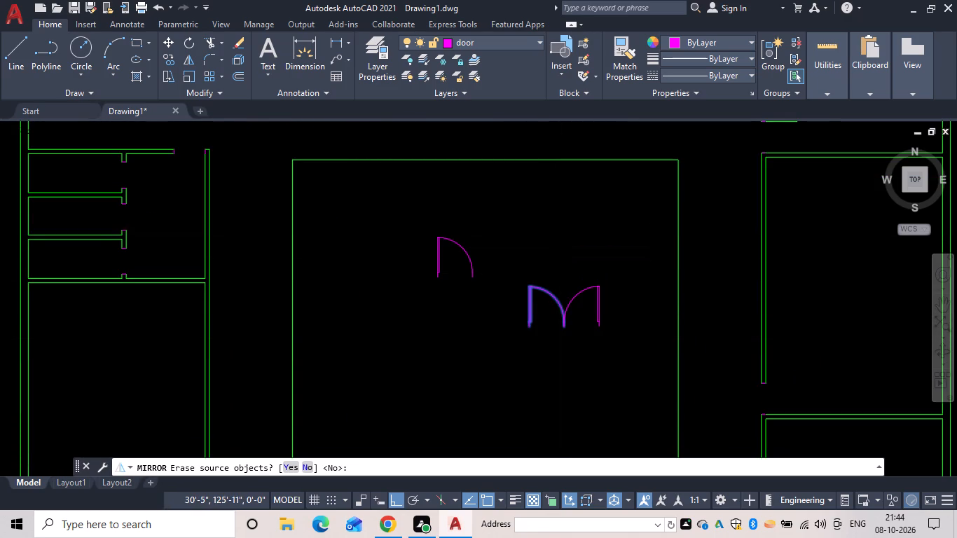
{"action": "type", "text": "n"}
{"action": "key", "text": "space"}
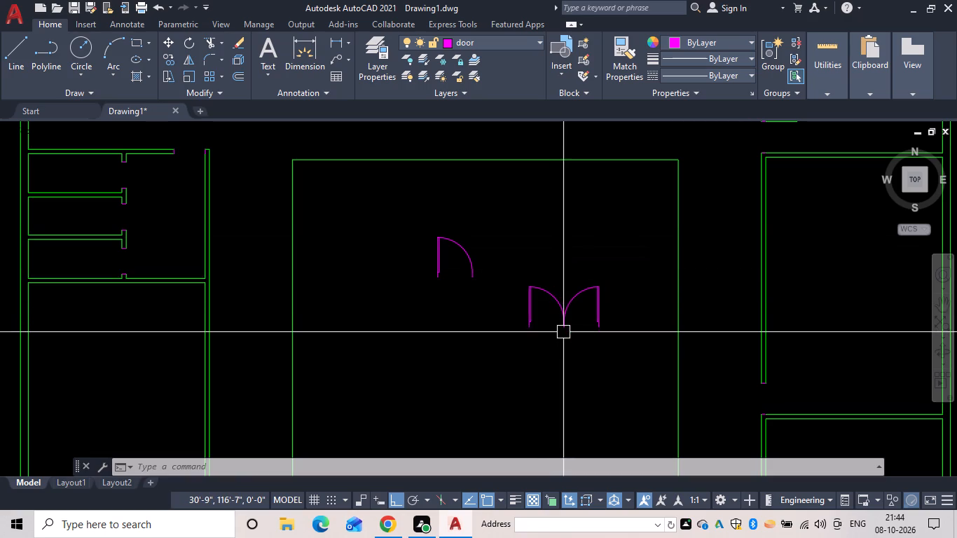
Move the mirrored door into the westernmost north wing cubicle's doorway, with its hinge corner on the east jamb's lower corner.
{"action": "type", "text": "m"}
{"action": "key", "text": "space"}
{"action": "left_click_drag", "start_coordinate": [614, 343], "coordinate": [593, 282]}
{"action": "left_click", "coordinate": [588, 272]}
{"action": "key", "text": "space"}
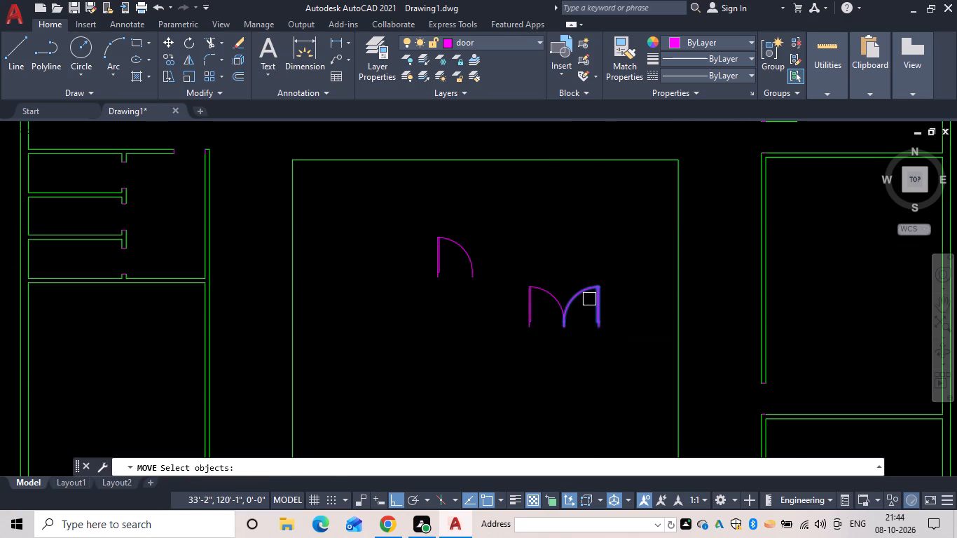
{"action": "scroll", "coordinate": [598, 335], "scroll_direction": "up", "scroll_amount": 3}
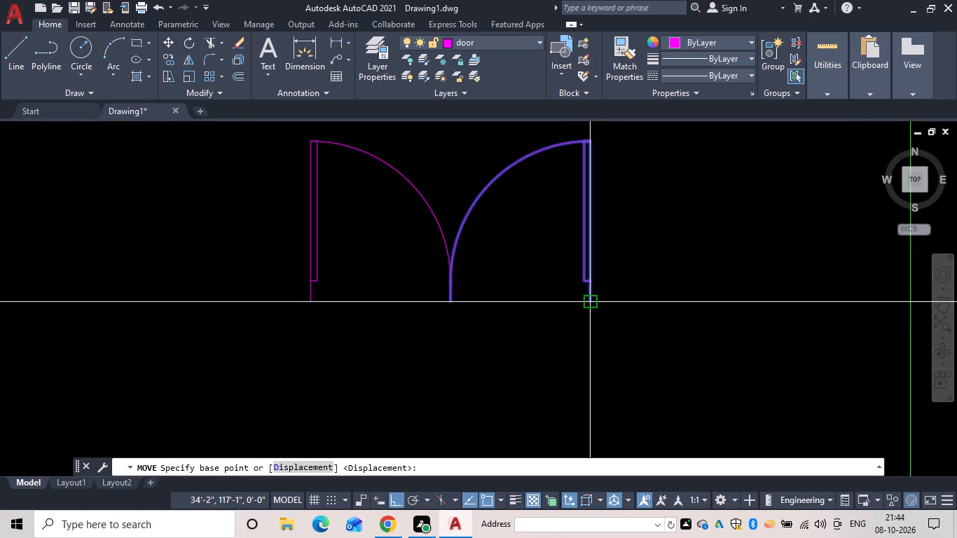
{"action": "left_click", "coordinate": [591, 302]}
{"action": "scroll", "coordinate": [536, 318], "scroll_direction": "down", "scroll_amount": 4}
{"action": "middle_click_drag", "start_coordinate": [539, 321], "coordinate": [677, 425]}
{"action": "scroll", "coordinate": [380, 204], "scroll_direction": "up", "scroll_amount": 4}
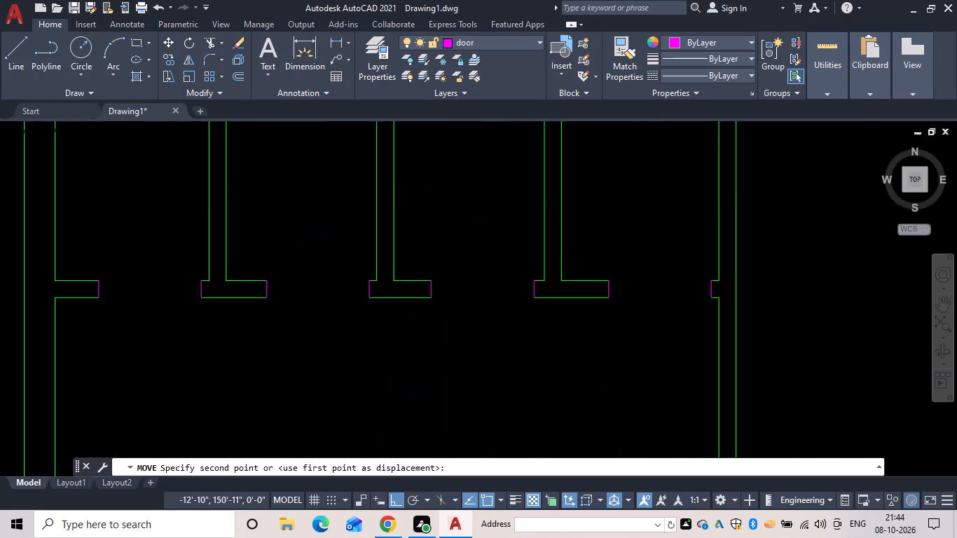
{"action": "left_click", "coordinate": [202, 298]}
{"action": "middle_click_drag", "start_coordinate": [213, 300], "coordinate": [263, 311]}
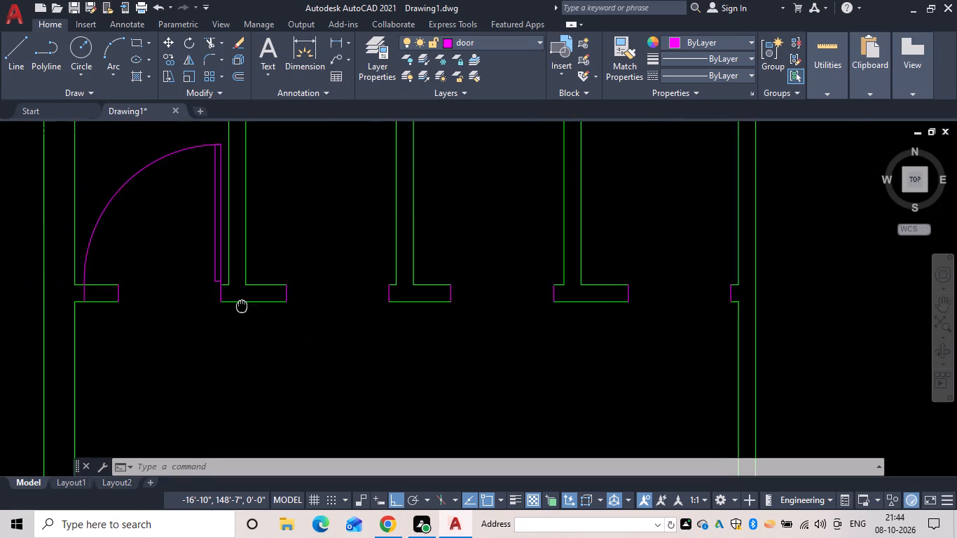
{"action": "middle_click_drag", "start_coordinate": [263, 311], "coordinate": [500, 344]}
{"action": "key", "text": "Escape"}
Resize the westernmost cubicle's door so its width ends at the opening's west jamb.
{"action": "left_click", "coordinate": [407, 220]}
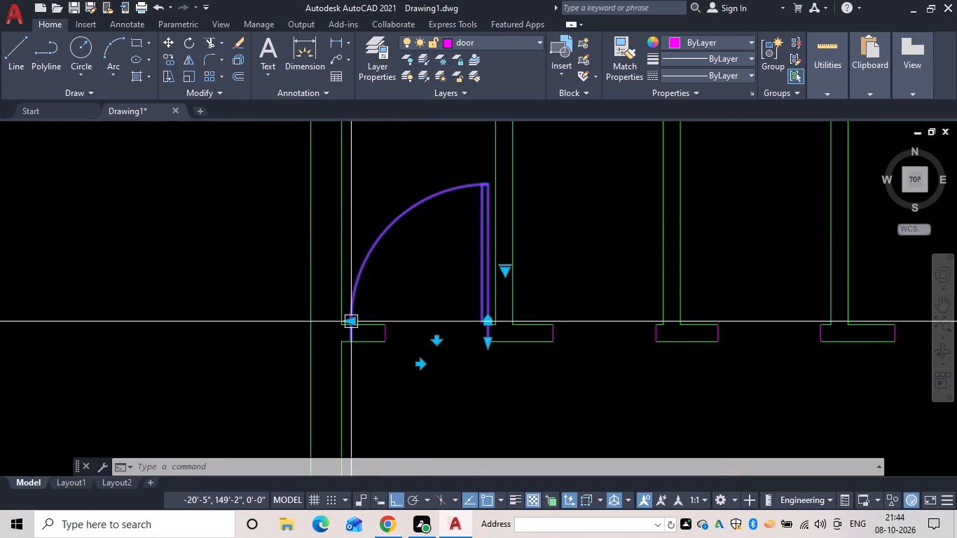
{"action": "left_click", "coordinate": [354, 319]}
{"action": "left_click", "coordinate": [385, 321]}
{"action": "key", "text": "Escape"}
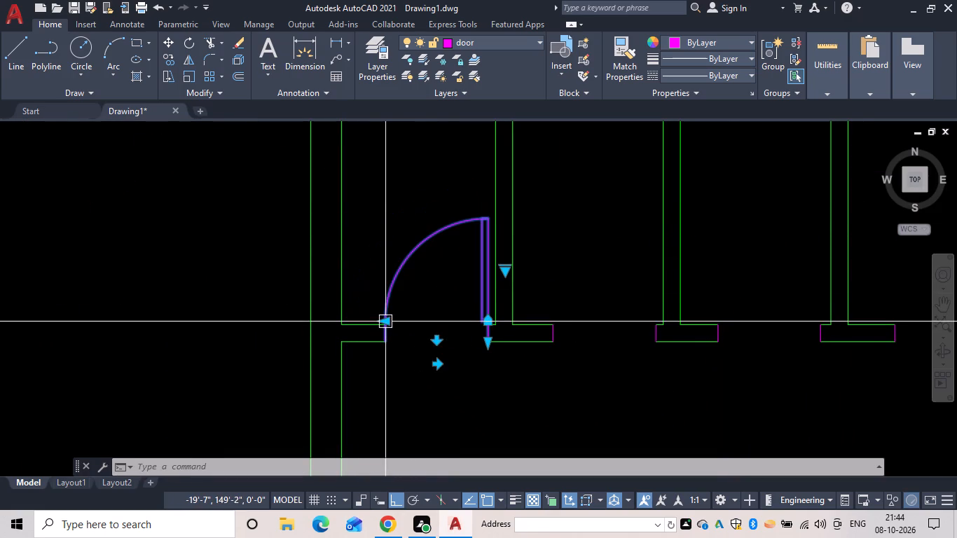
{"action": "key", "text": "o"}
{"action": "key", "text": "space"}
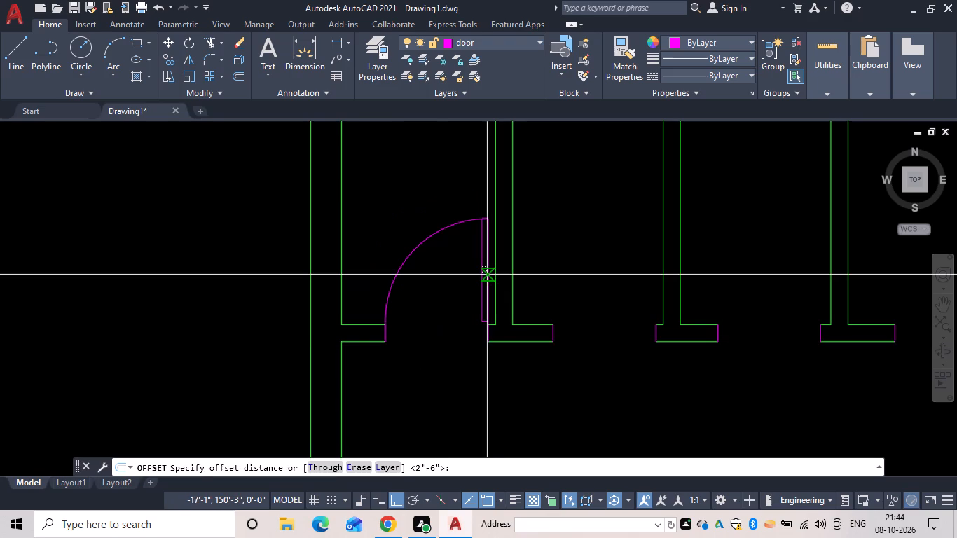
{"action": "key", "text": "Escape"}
Copy the westernmost cubicle's door into the other three north wing cubicle doorways, aligned to each east jamb's lower corner.
{"action": "type", "text": "co"}
{"action": "key", "text": "space"}
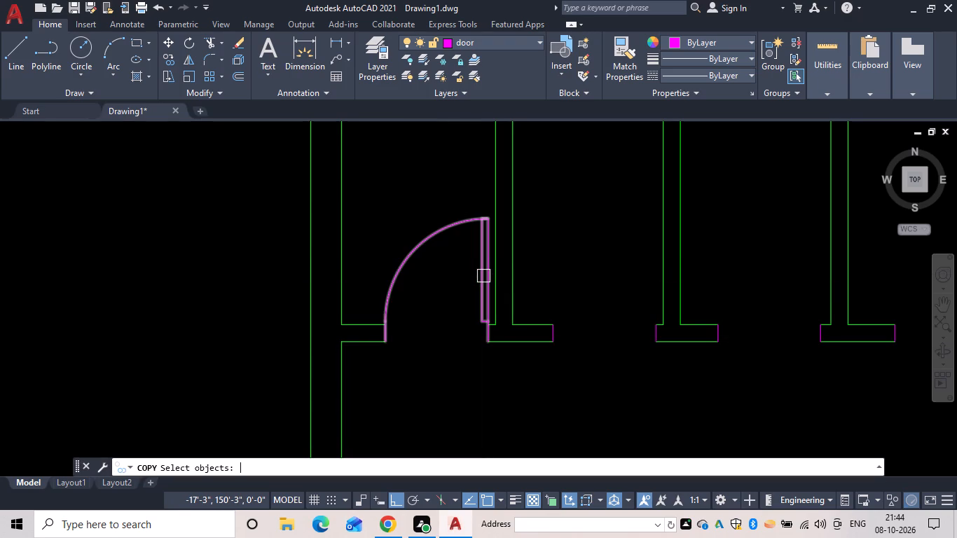
{"action": "left_click", "coordinate": [483, 276]}
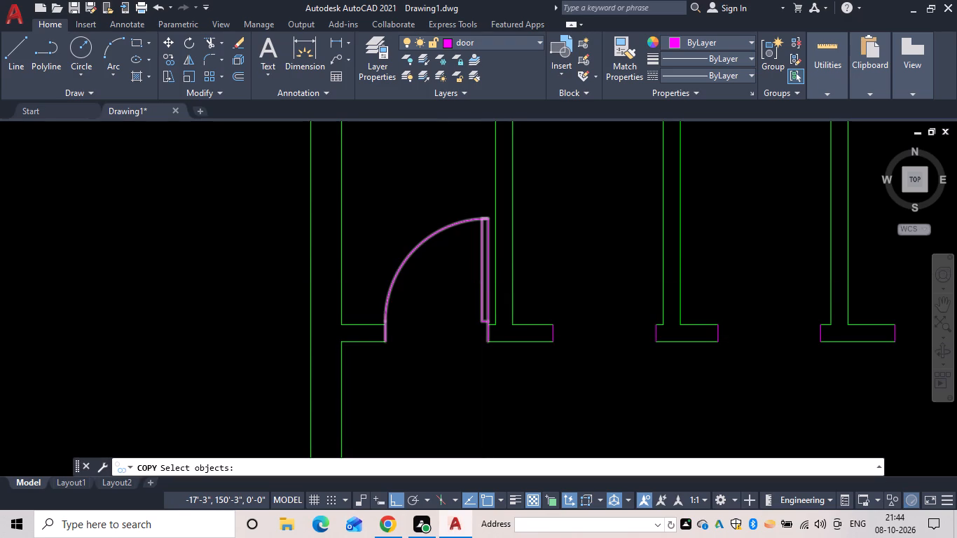
{"action": "left_click", "coordinate": [478, 283]}
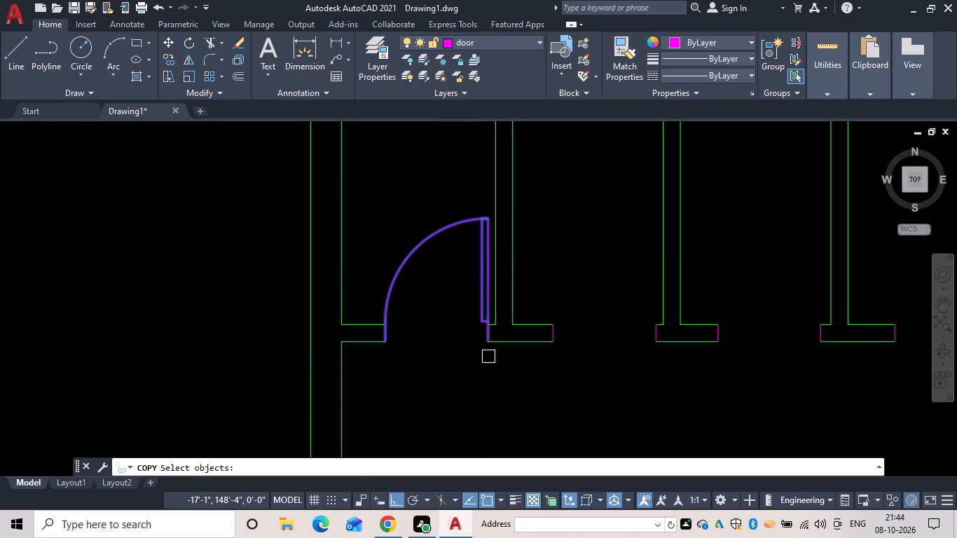
{"action": "key", "text": "space"}
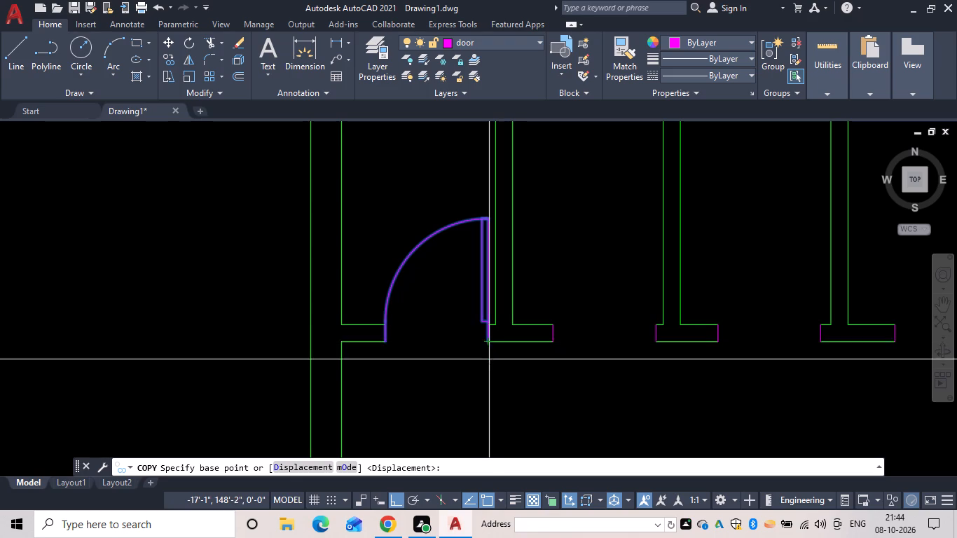
{"action": "left_click", "coordinate": [486, 340]}
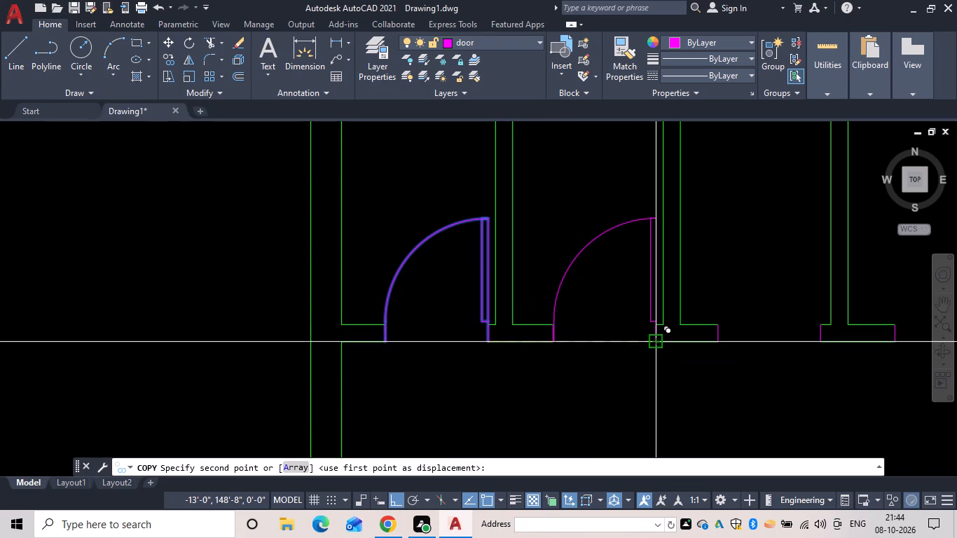
{"action": "left_click", "coordinate": [656, 343]}
{"action": "middle_click_drag", "start_coordinate": [687, 373], "coordinate": [462, 356]}
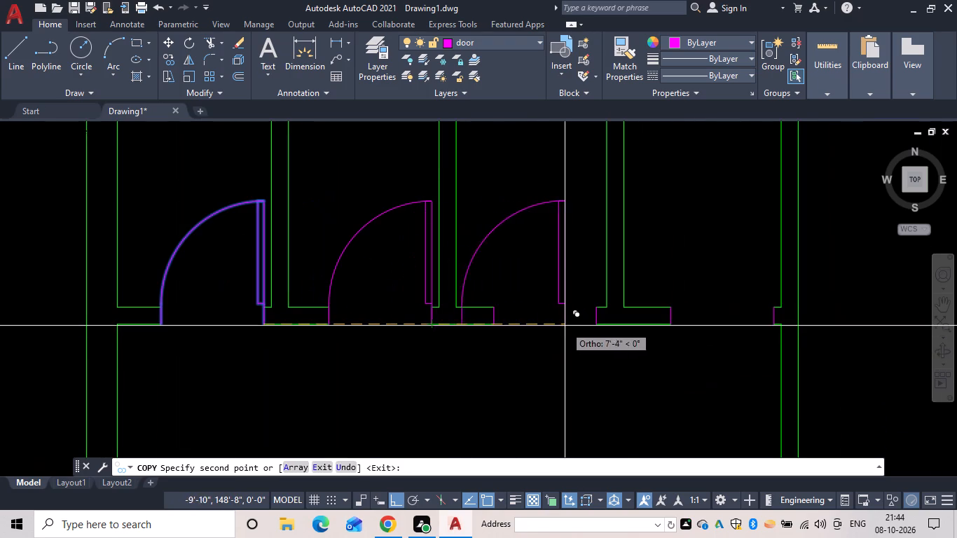
{"action": "left_click", "coordinate": [603, 329]}
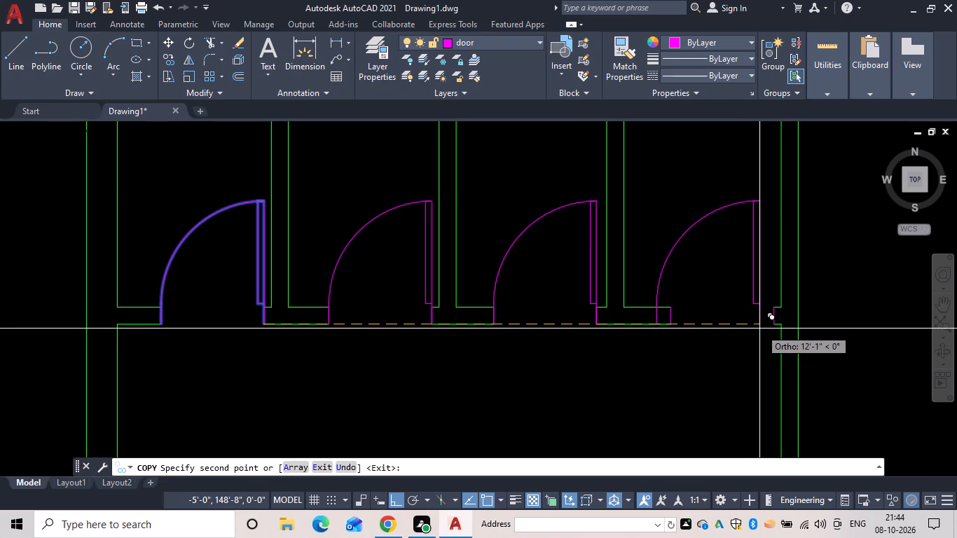
{"action": "left_click", "coordinate": [773, 325]}
{"action": "scroll", "coordinate": [661, 387], "scroll_direction": "down", "scroll_amount": 1}
{"action": "middle_click_drag", "start_coordinate": [653, 385], "coordinate": [655, 386]}
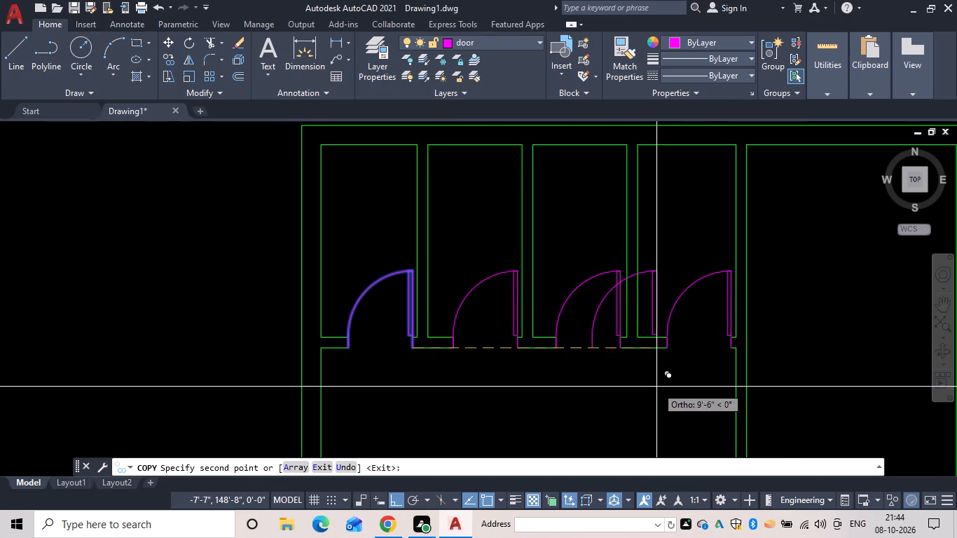
{"action": "middle_click_drag", "start_coordinate": [655, 386], "coordinate": [642, 341]}
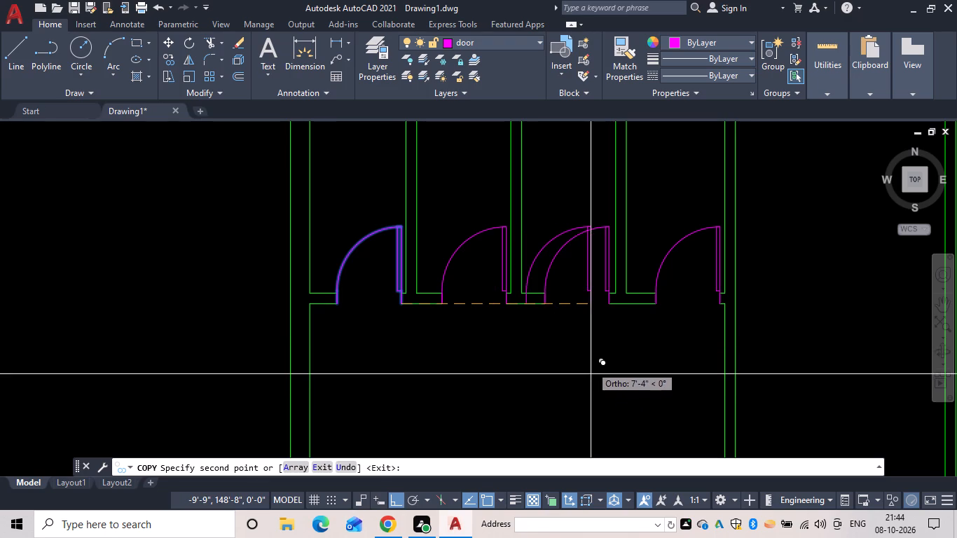
{"action": "key", "text": "Escape"}
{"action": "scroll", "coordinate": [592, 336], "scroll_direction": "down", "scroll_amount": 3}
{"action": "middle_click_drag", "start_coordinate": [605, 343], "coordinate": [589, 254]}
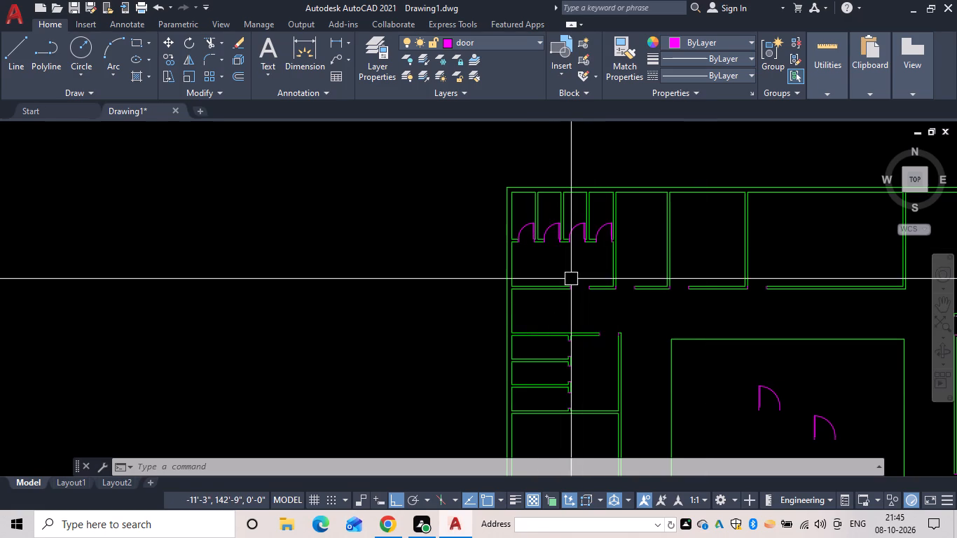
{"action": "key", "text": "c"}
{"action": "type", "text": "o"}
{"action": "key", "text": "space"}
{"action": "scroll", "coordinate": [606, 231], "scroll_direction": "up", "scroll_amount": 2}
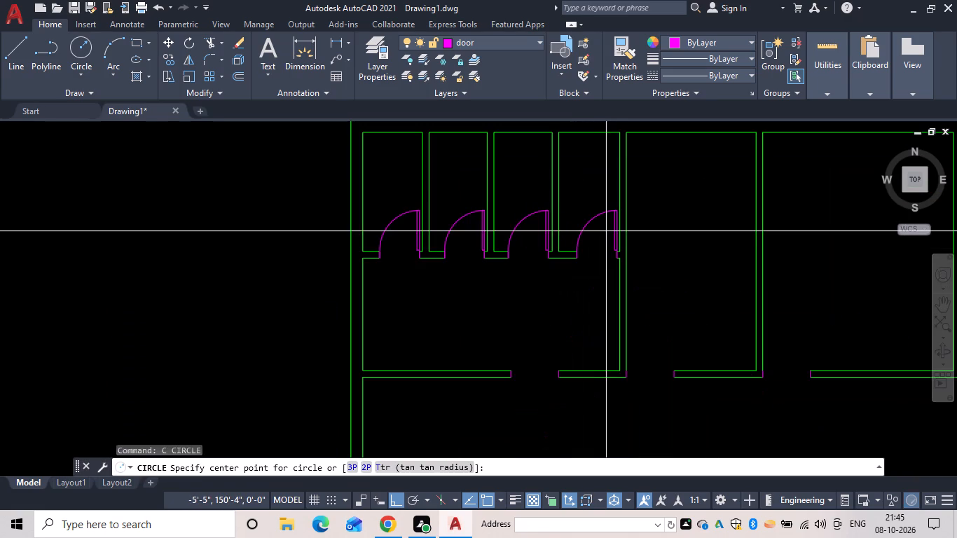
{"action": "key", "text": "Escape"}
Copy the easternmost north wing cubicle's door into the doorway of the room south of the cubicles, aligned to the east jamb's lower corner.
{"action": "type", "text": "co"}
{"action": "key", "text": "space"}
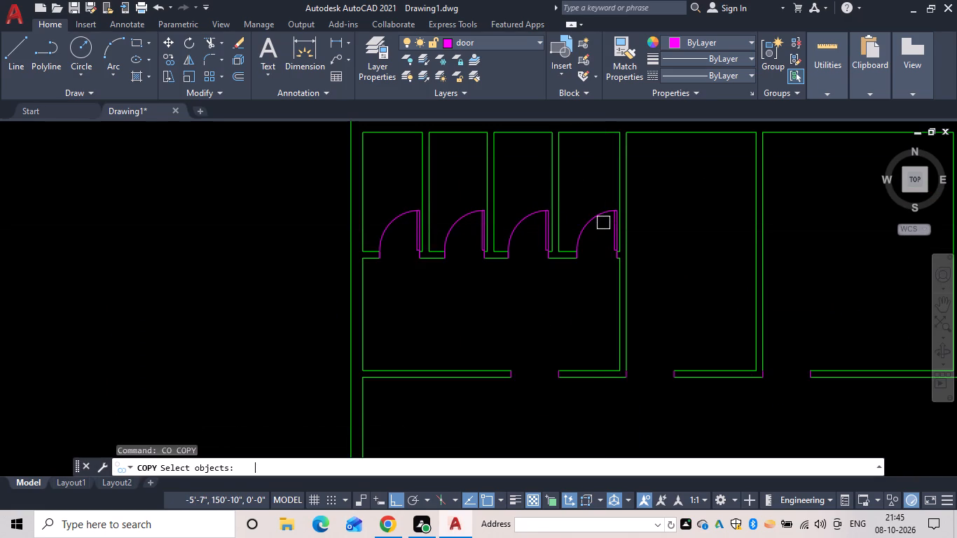
{"action": "left_click", "coordinate": [603, 221]}
{"action": "key", "text": "space"}
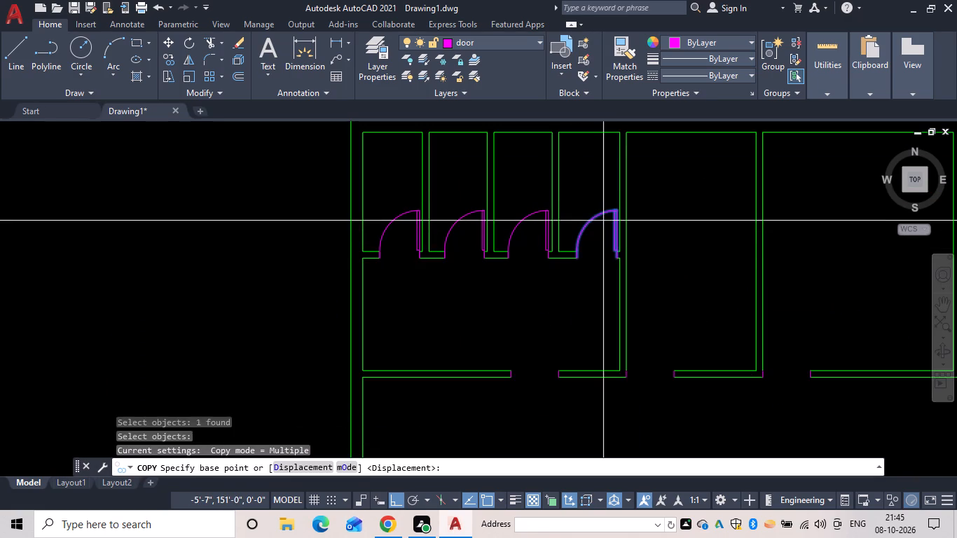
{"action": "scroll", "coordinate": [620, 263], "scroll_direction": "up", "scroll_amount": 4}
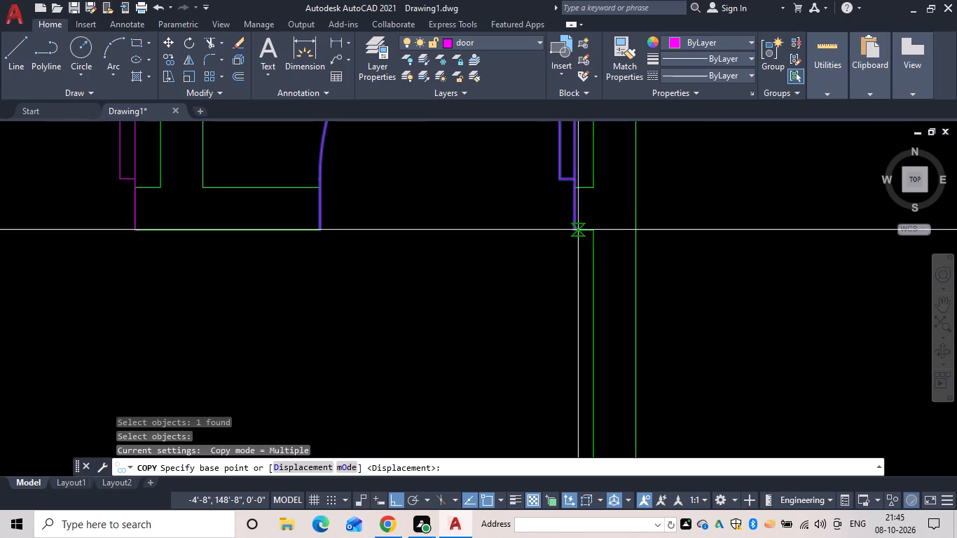
{"action": "left_click", "coordinate": [574, 228]}
{"action": "scroll", "coordinate": [424, 263], "scroll_direction": "down", "scroll_amount": 4}
{"action": "middle_click_drag", "start_coordinate": [422, 263], "coordinate": [493, 113]}
{"action": "scroll", "coordinate": [421, 202], "scroll_direction": "up", "scroll_amount": 2}
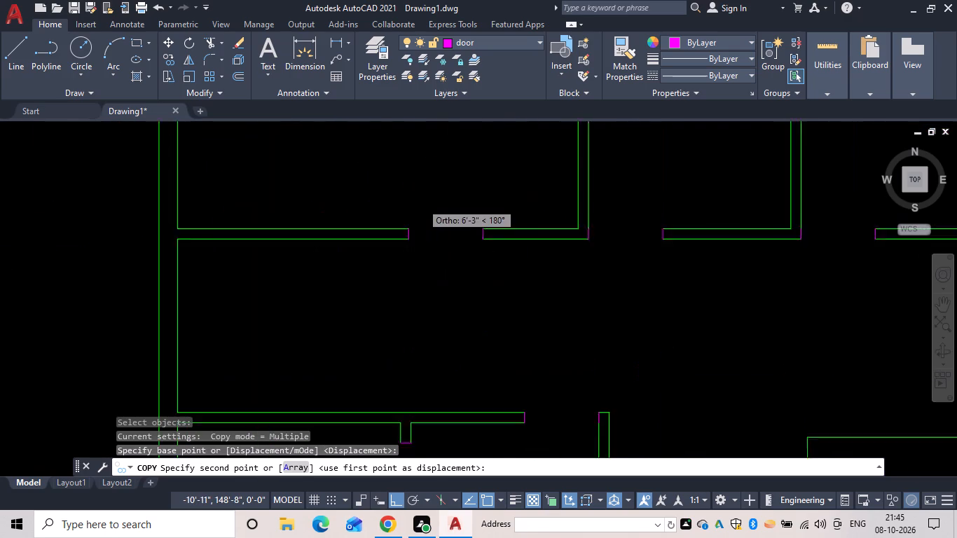
{"action": "scroll", "coordinate": [421, 202], "scroll_direction": "up", "scroll_amount": 2}
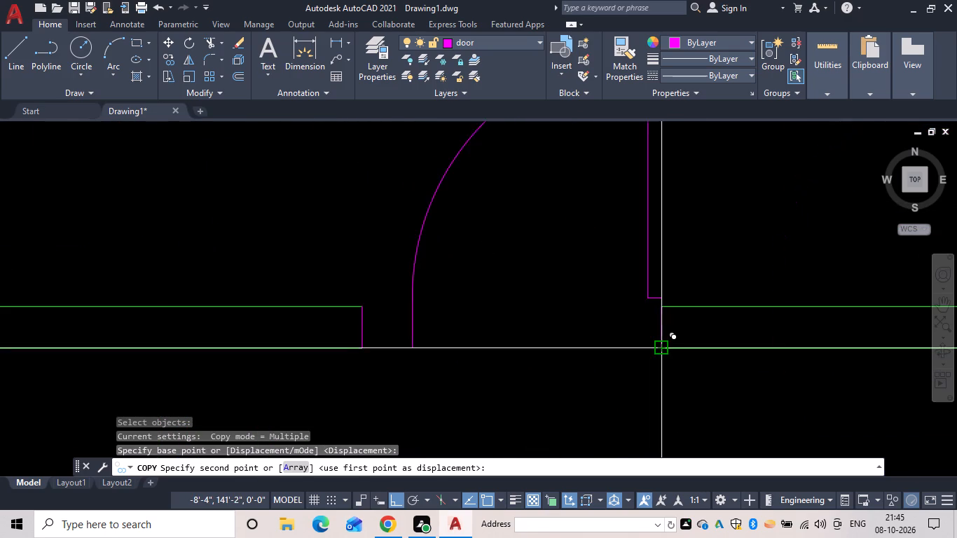
{"action": "left_click", "coordinate": [660, 347]}
{"action": "scroll", "coordinate": [565, 313], "scroll_direction": "down", "scroll_amount": 3}
{"action": "middle_click_drag", "start_coordinate": [563, 312], "coordinate": [411, 273]}
{"action": "key", "text": "Escape"}
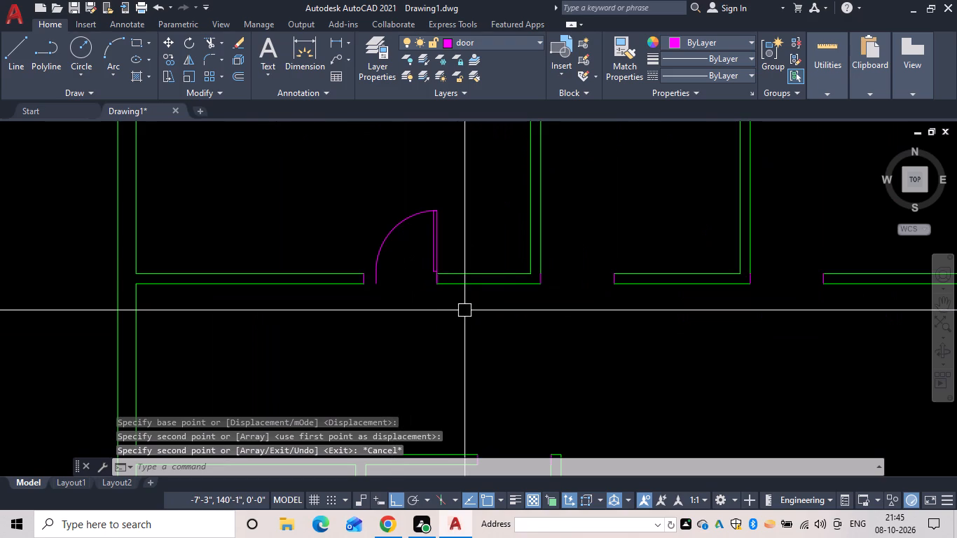
Copy the southeastern courtyard door into the three north wing doorways east of the cubicle room, aligned to each west jamb's lower corner.
{"action": "scroll", "coordinate": [560, 366], "scroll_direction": "down", "scroll_amount": 3}
{"action": "middle_click_drag", "start_coordinate": [546, 338], "coordinate": [448, 177]}
{"action": "scroll", "coordinate": [658, 392], "scroll_direction": "up", "scroll_amount": 2}
{"action": "middle_click_drag", "start_coordinate": [658, 392], "coordinate": [617, 401]}
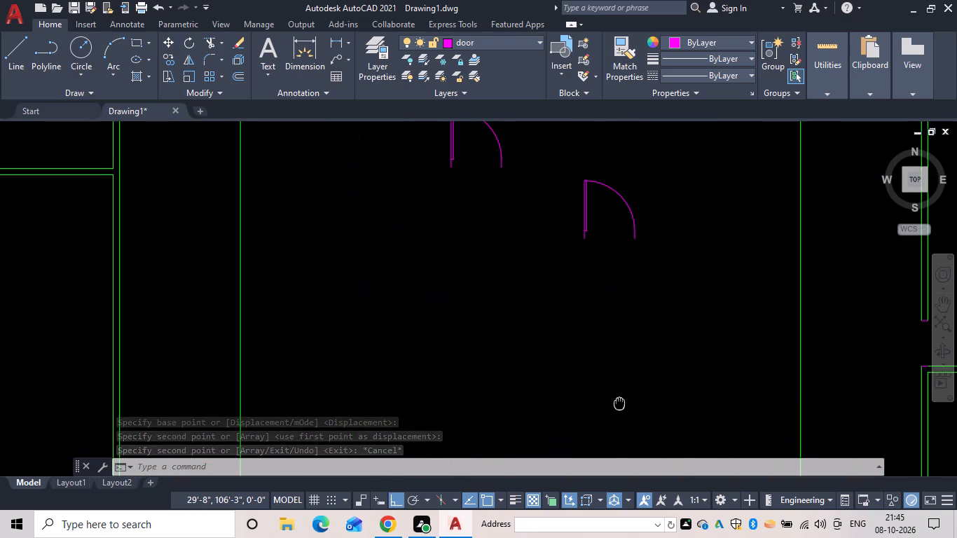
{"action": "type", "text": "co"}
{"action": "key", "text": "space"}
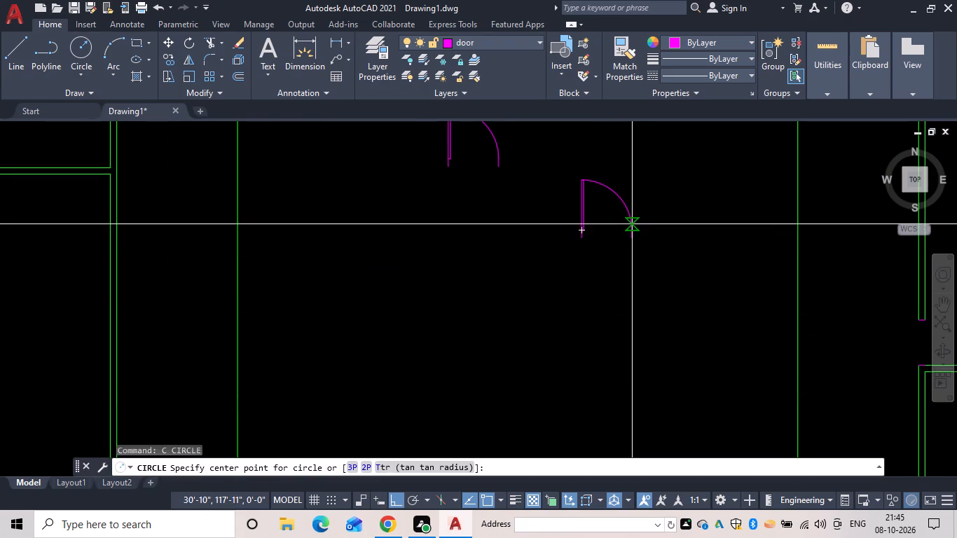
{"action": "key", "text": "Escape"}
{"action": "type", "text": "co"}
{"action": "key", "text": "space"}
{"action": "left_click", "coordinate": [626, 221]}
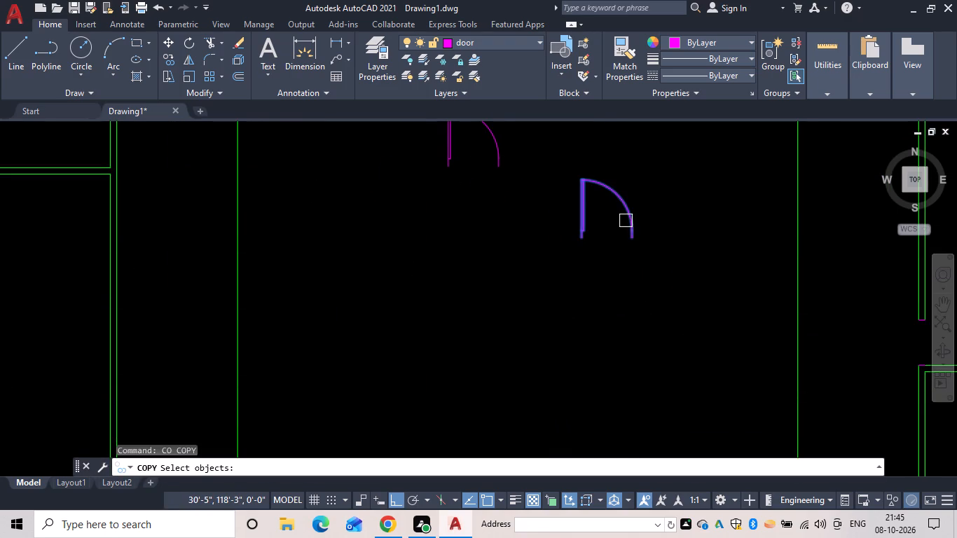
{"action": "key", "text": "space"}
{"action": "left_click_drag", "start_coordinate": [583, 238], "coordinate": [580, 248]}
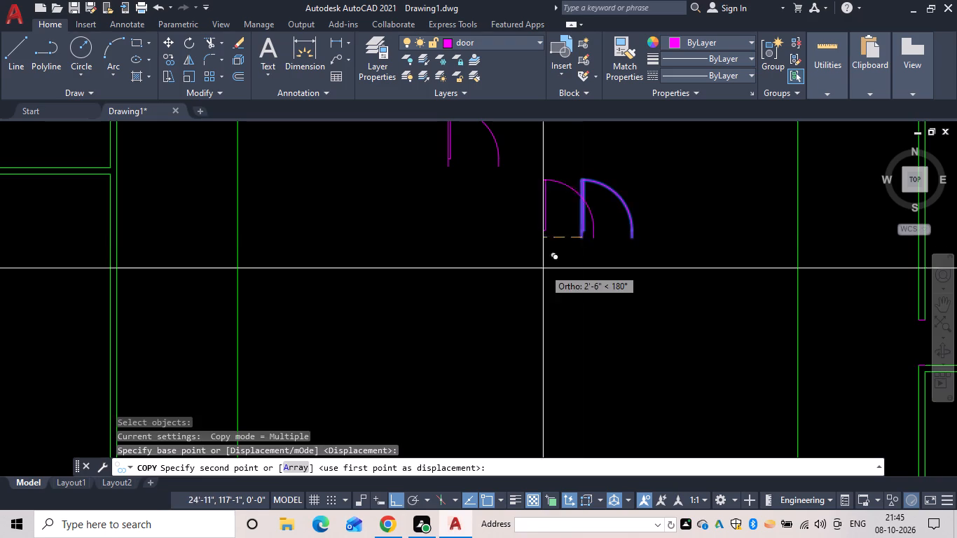
{"action": "scroll", "coordinate": [543, 268], "scroll_direction": "down", "scroll_amount": 4}
{"action": "middle_click_drag", "start_coordinate": [543, 270], "coordinate": [597, 312]}
{"action": "scroll", "coordinate": [537, 261], "scroll_direction": "up", "scroll_amount": 2}
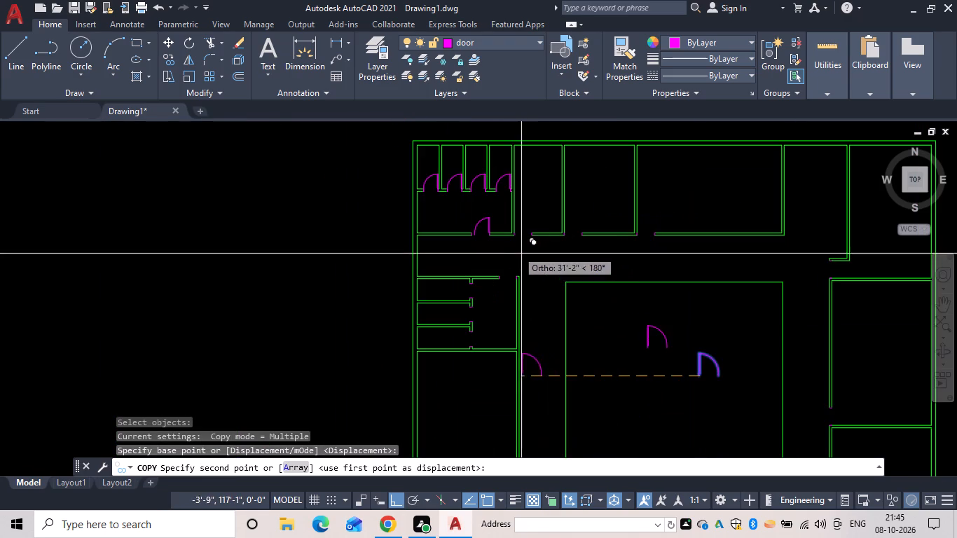
{"action": "scroll", "coordinate": [526, 219], "scroll_direction": "up", "scroll_amount": 3}
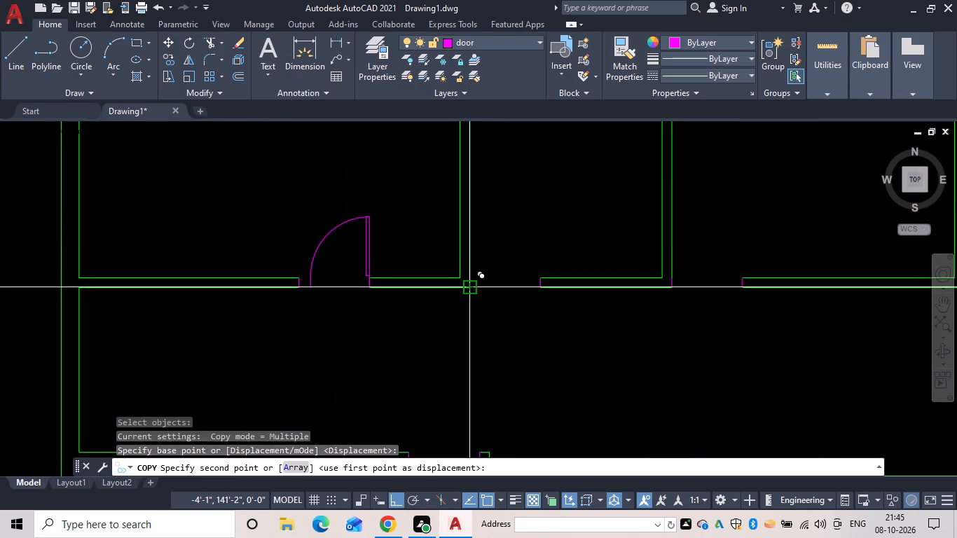
{"action": "left_click", "coordinate": [469, 288]}
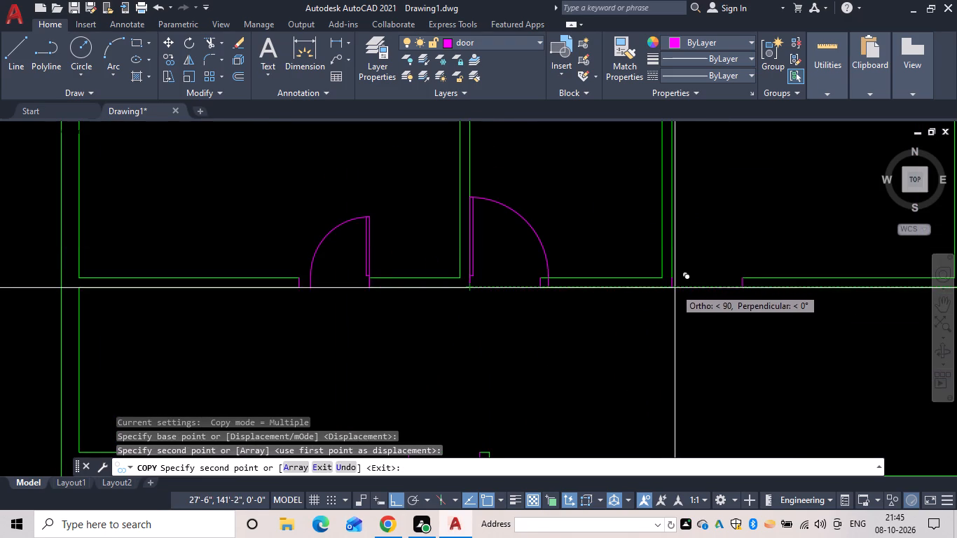
{"action": "left_click", "coordinate": [670, 288]}
{"action": "middle_click_drag", "start_coordinate": [677, 288], "coordinate": [248, 251]}
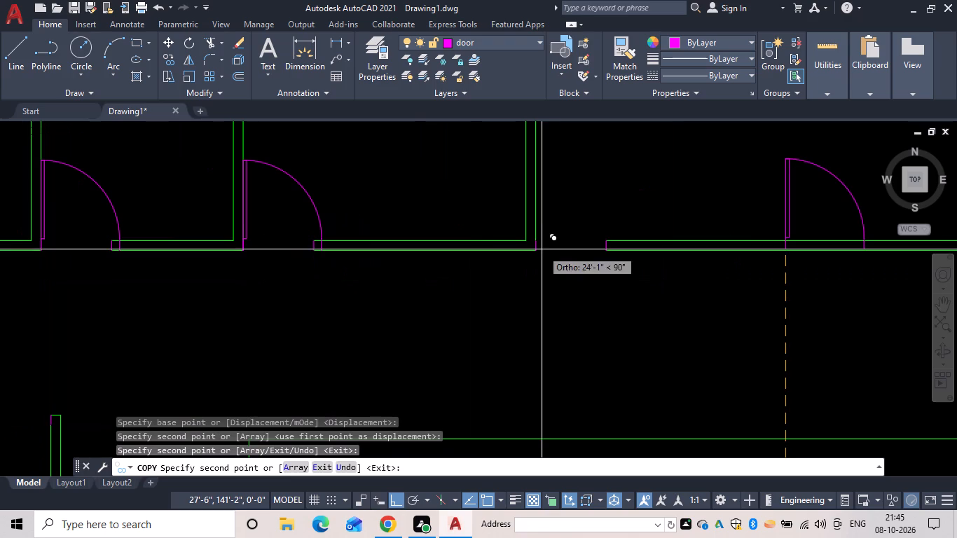
{"action": "left_click", "coordinate": [535, 249]}
{"action": "scroll", "coordinate": [528, 270], "scroll_direction": "down", "scroll_amount": 3}
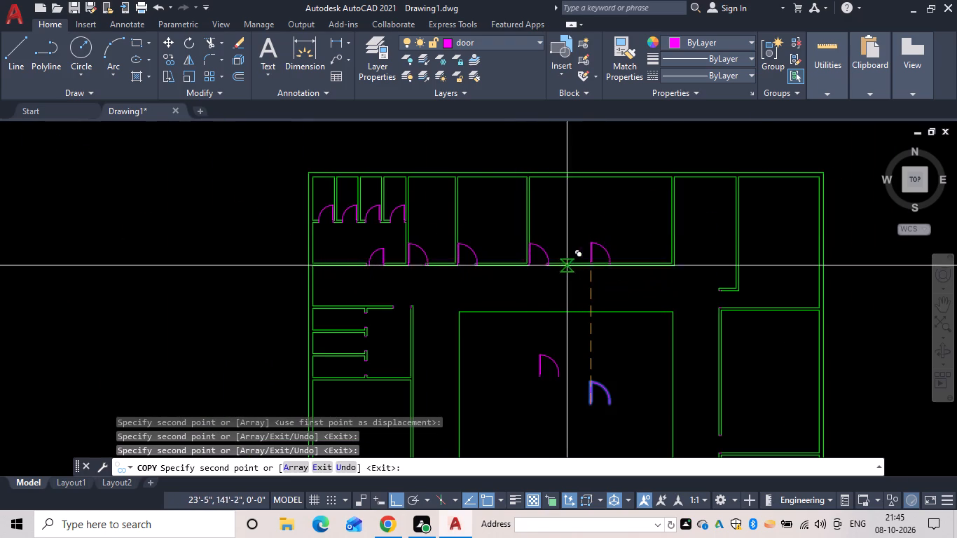
{"action": "key", "text": "Escape"}
Rotate the southeastern courtyard door 90 degrees counterclockwise about a point near its upper end.
{"action": "scroll", "coordinate": [384, 257], "scroll_direction": "up", "scroll_amount": 3}
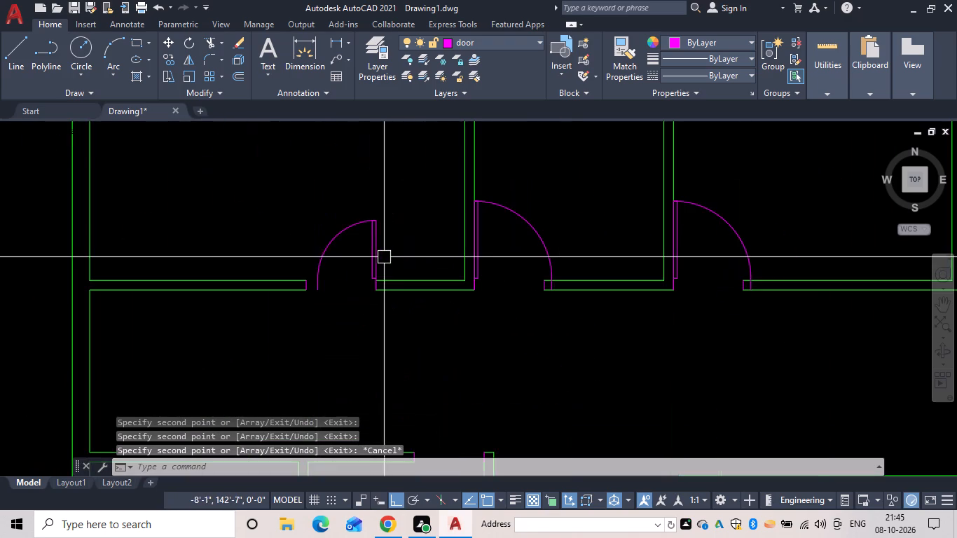
{"action": "scroll", "coordinate": [381, 251], "scroll_direction": "down", "scroll_amount": 2}
{"action": "middle_click_drag", "start_coordinate": [381, 251], "coordinate": [327, 171]}
{"action": "scroll", "coordinate": [381, 251], "scroll_direction": "down", "scroll_amount": 1}
{"action": "scroll", "coordinate": [327, 171], "scroll_direction": "up", "scroll_amount": 2}
{"action": "middle_click_drag", "start_coordinate": [327, 171], "coordinate": [322, 155]}
{"action": "scroll", "coordinate": [327, 171], "scroll_direction": "down", "scroll_amount": 2}
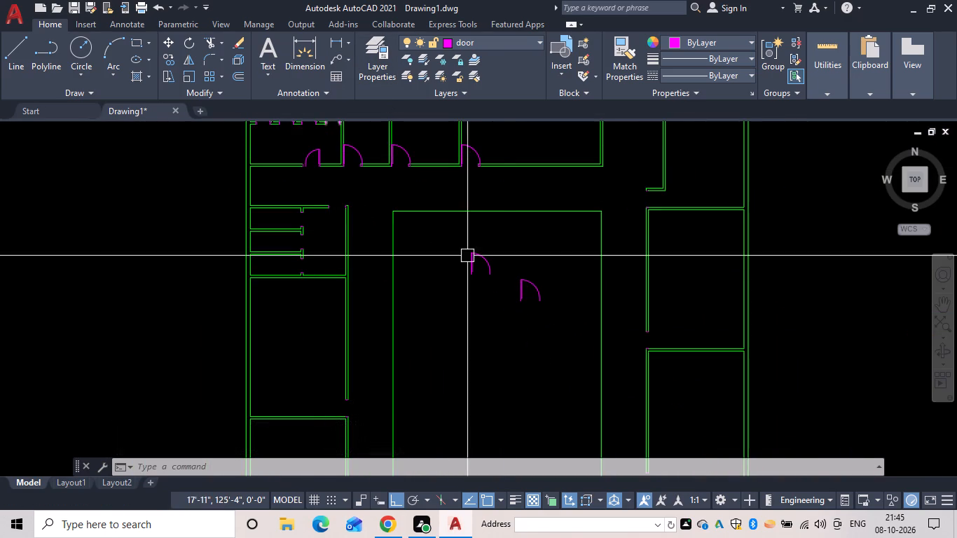
{"action": "scroll", "coordinate": [504, 285], "scroll_direction": "up", "scroll_amount": 1}
{"action": "key", "text": "Escape"}
{"action": "key", "text": "r"}
{"action": "key", "text": "o"}
{"action": "key", "text": "space"}
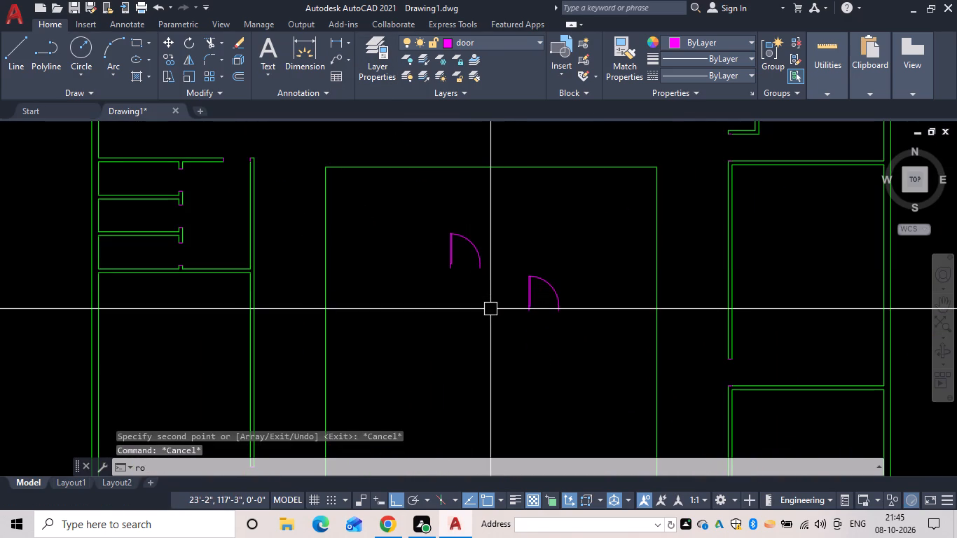
{"action": "left_click_drag", "start_coordinate": [595, 357], "coordinate": [558, 306]}
{"action": "left_click", "coordinate": [504, 270]}
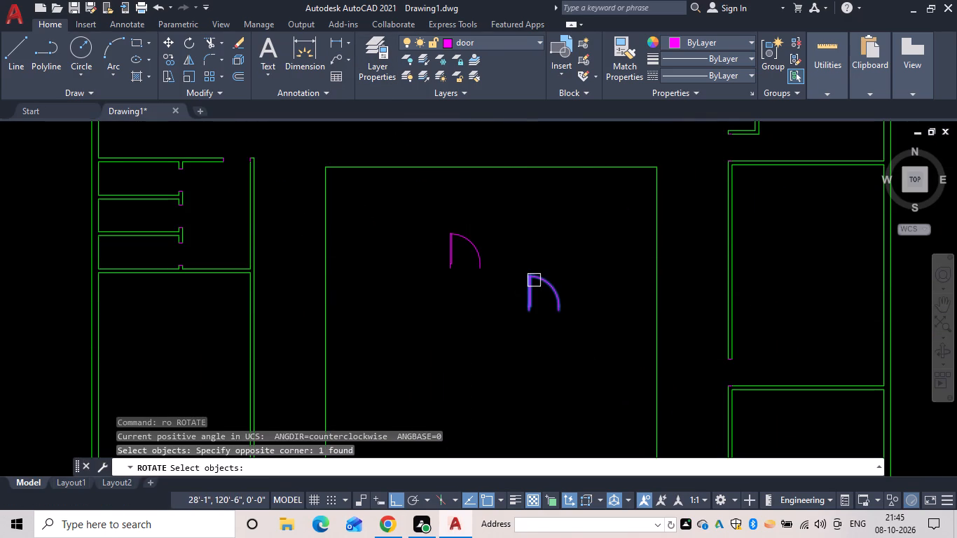
{"action": "key", "text": "space"}
{"action": "left_click_drag", "start_coordinate": [534, 280], "coordinate": [525, 277]}
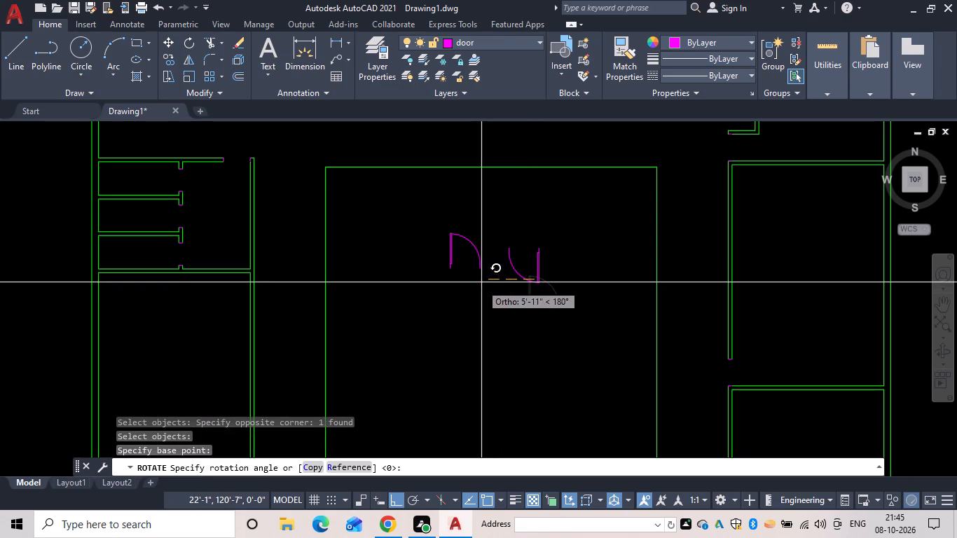
{"action": "left_click", "coordinate": [544, 219]}
{"action": "key", "text": "Escape"}
Copy the rotated courtyard door into the three west wing cubicle doorways, with its hinge corner on each south jamb's outer east corner.
{"action": "type", "text": "co"}
{"action": "key", "text": "space"}
{"action": "left_click", "coordinate": [560, 254]}
{"action": "key", "text": "space"}
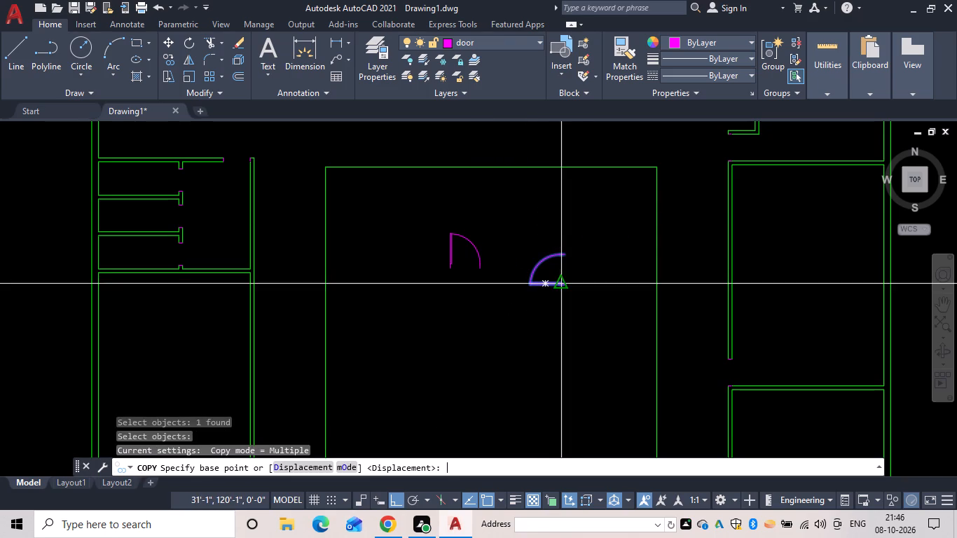
{"action": "scroll", "coordinate": [573, 284], "scroll_direction": "up", "scroll_amount": 3}
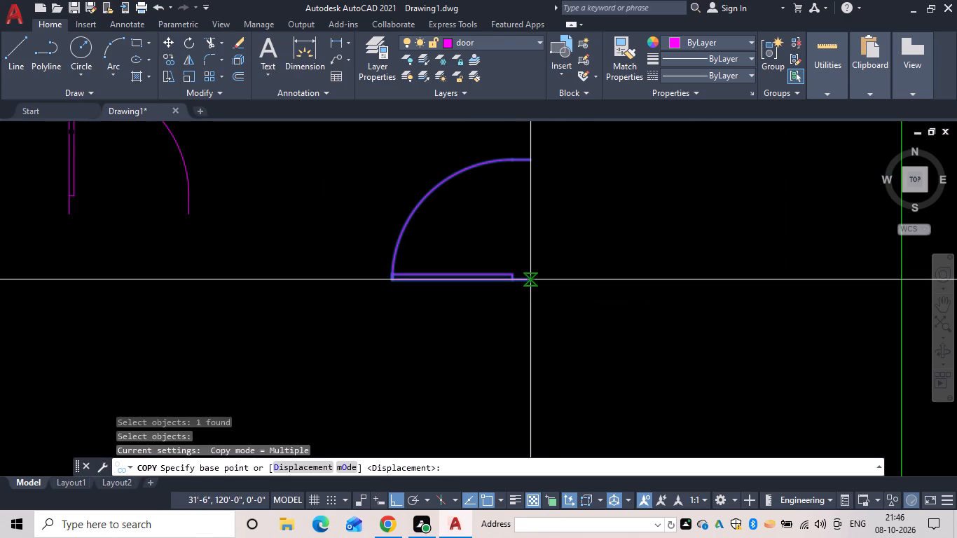
{"action": "left_click", "coordinate": [527, 279]}
{"action": "scroll", "coordinate": [470, 291], "scroll_direction": "down", "scroll_amount": 2}
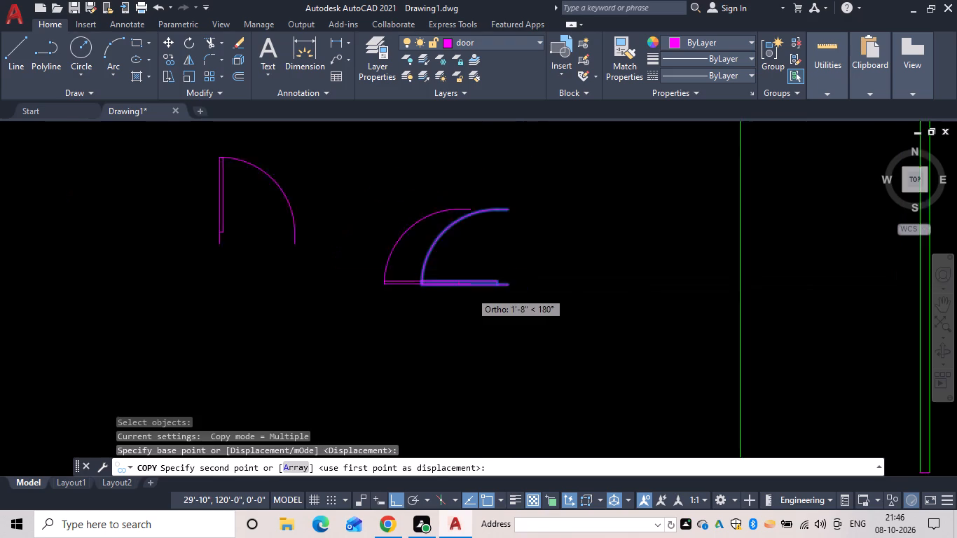
{"action": "scroll", "coordinate": [470, 291], "scroll_direction": "down", "scroll_amount": 1}
{"action": "middle_click_drag", "start_coordinate": [470, 291], "coordinate": [599, 251]}
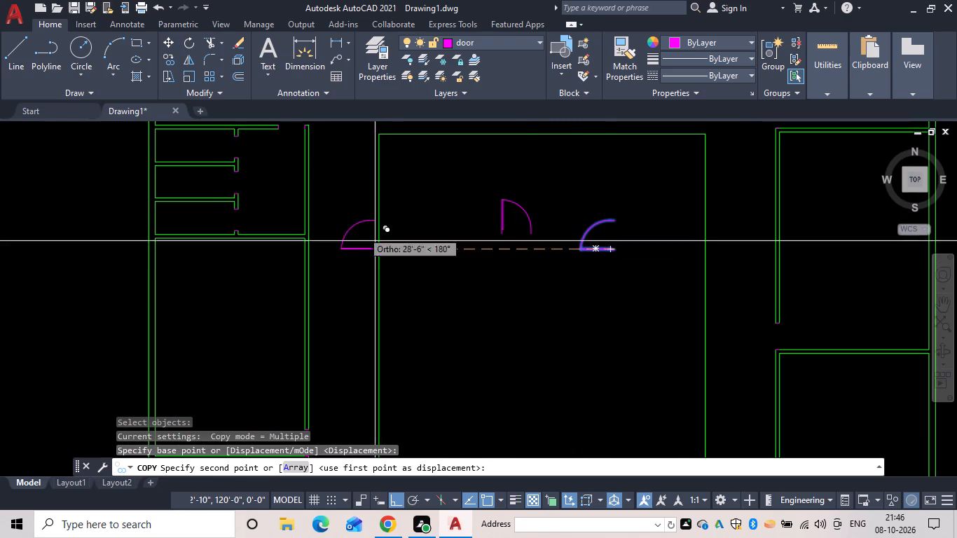
{"action": "scroll", "coordinate": [262, 223], "scroll_direction": "up", "scroll_amount": 3}
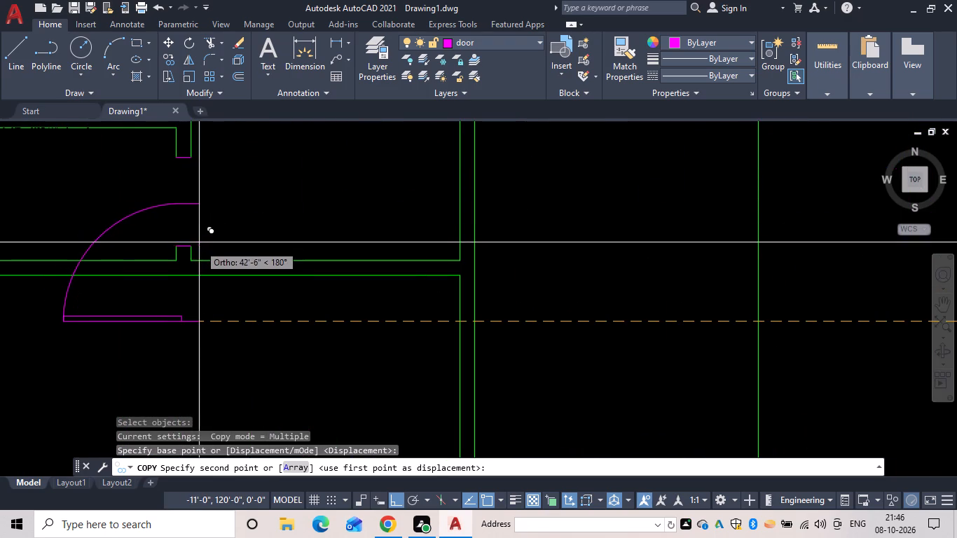
{"action": "left_click", "coordinate": [188, 248]}
{"action": "middle_click_drag", "start_coordinate": [233, 247], "coordinate": [258, 425]}
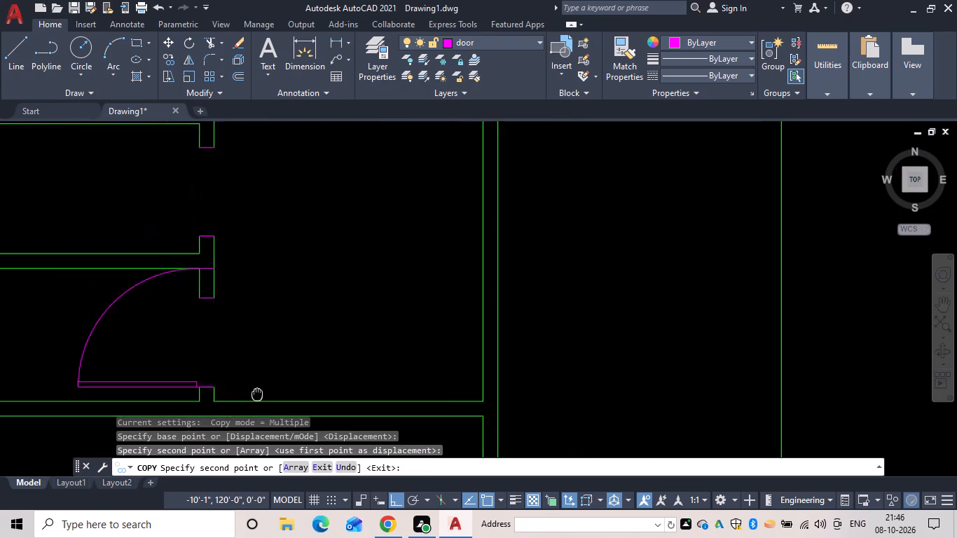
{"action": "middle_click_drag", "start_coordinate": [258, 425], "coordinate": [259, 429]}
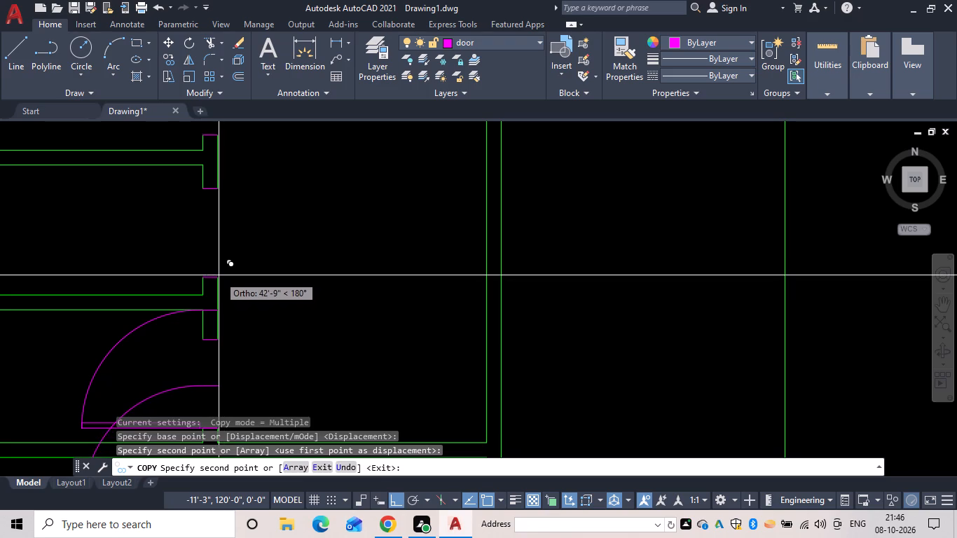
{"action": "left_click", "coordinate": [217, 277]}
{"action": "middle_click_drag", "start_coordinate": [245, 295], "coordinate": [256, 390]}
{"action": "scroll", "coordinate": [245, 295], "scroll_direction": "down", "scroll_amount": 1}
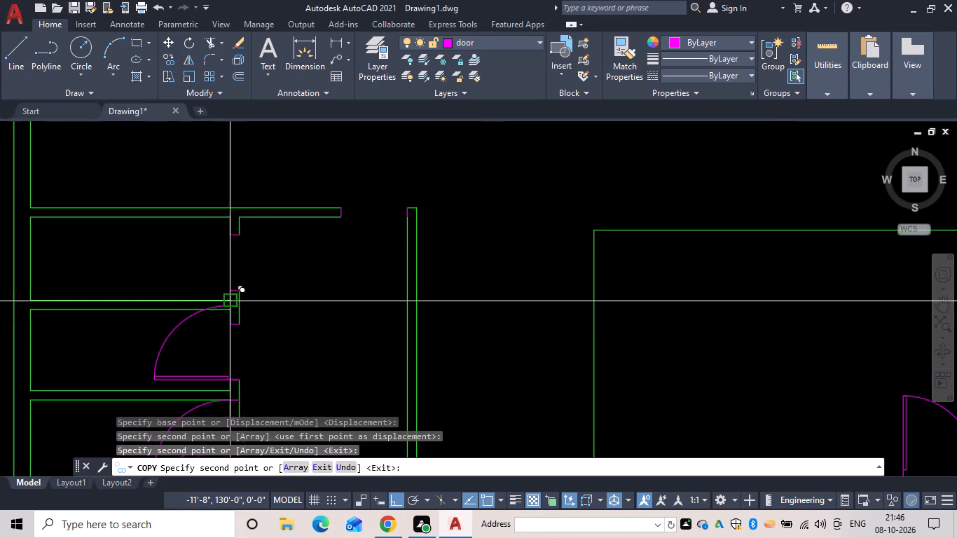
{"action": "left_click", "coordinate": [238, 289]}
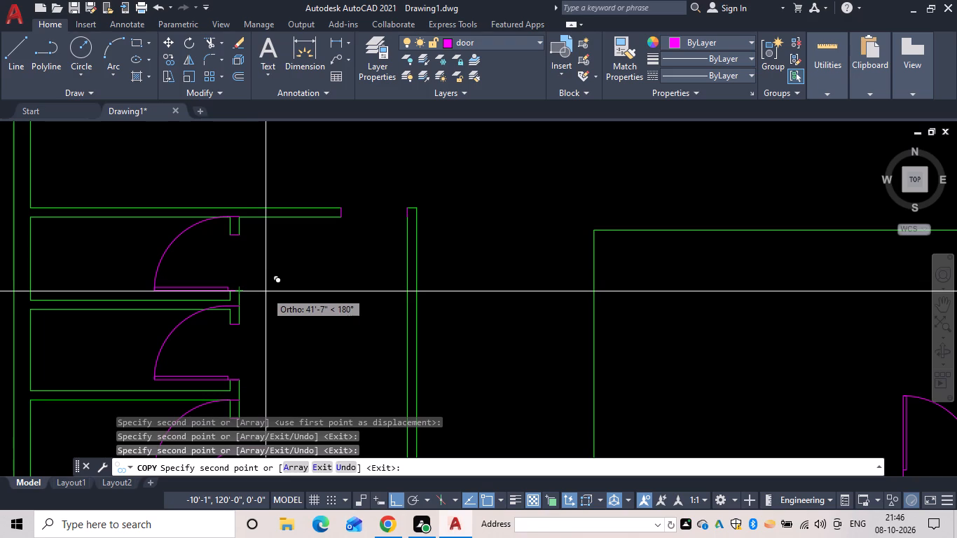
Copy the same rotated door into the two larger west wing room doorways, aligned to each south jamb's outer east corner.
{"action": "scroll", "coordinate": [273, 315], "scroll_direction": "down", "scroll_amount": 3}
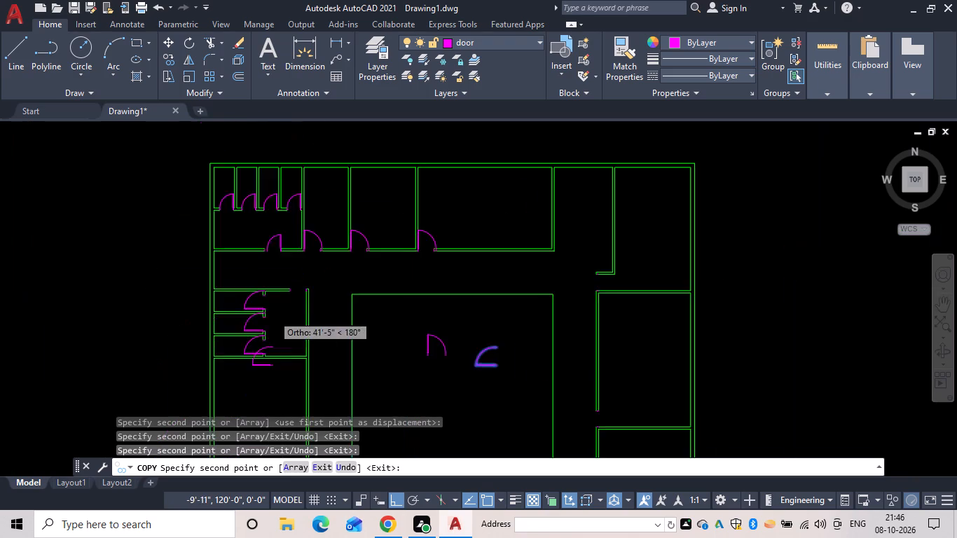
{"action": "middle_click_drag", "start_coordinate": [271, 315], "coordinate": [261, 110]}
{"action": "middle_click_drag", "start_coordinate": [299, 310], "coordinate": [303, 104]}
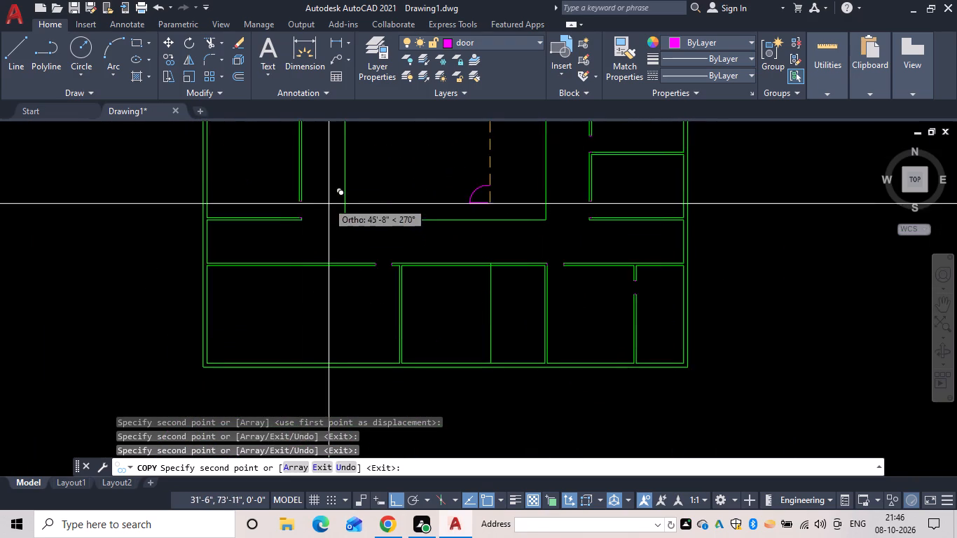
{"action": "scroll", "coordinate": [326, 222], "scroll_direction": "up", "scroll_amount": 2}
{"action": "scroll", "coordinate": [250, 210], "scroll_direction": "up", "scroll_amount": 3}
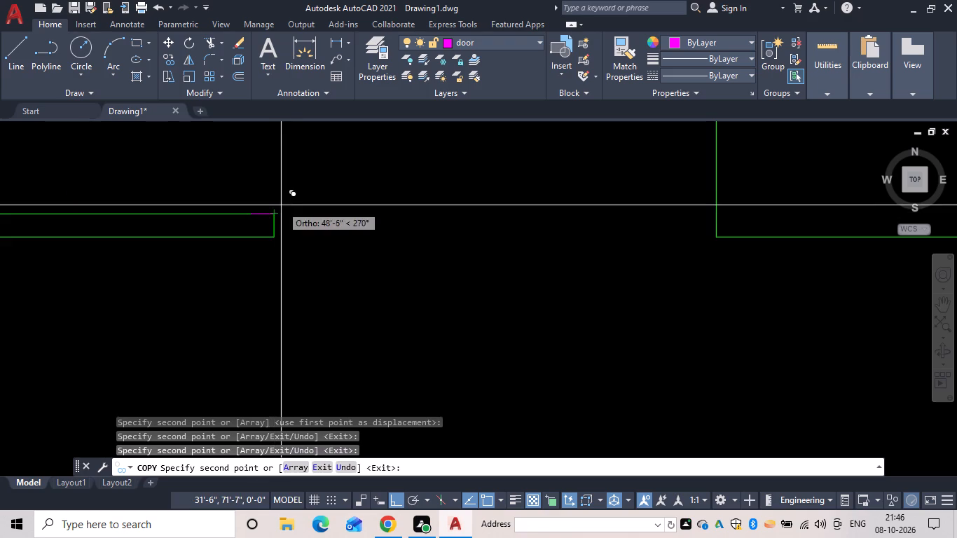
{"action": "left_click", "coordinate": [271, 215]}
{"action": "scroll", "coordinate": [344, 186], "scroll_direction": "down", "scroll_amount": 3}
{"action": "middle_click_drag", "start_coordinate": [344, 186], "coordinate": [345, 234]}
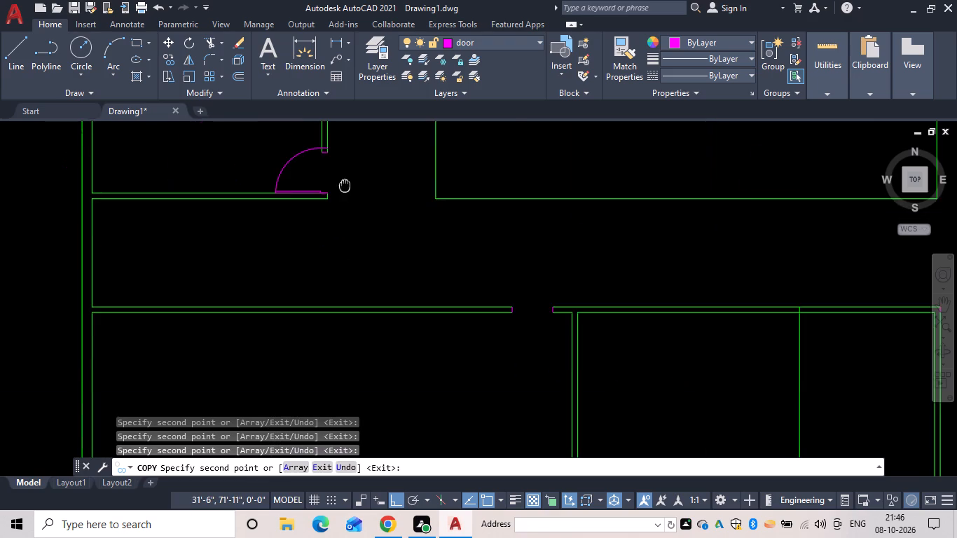
{"action": "middle_click_drag", "start_coordinate": [345, 234], "coordinate": [339, 279]}
{"action": "middle_click_drag", "start_coordinate": [364, 230], "coordinate": [331, 518]}
{"action": "scroll", "coordinate": [333, 469], "scroll_direction": "down", "scroll_amount": 1}
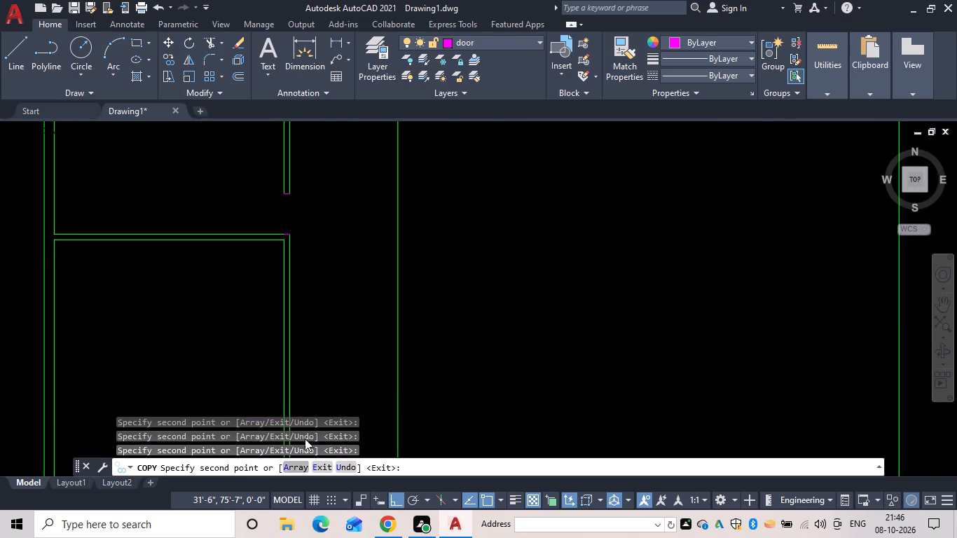
{"action": "scroll", "coordinate": [293, 228], "scroll_direction": "up", "scroll_amount": 3}
{"action": "left_click", "coordinate": [276, 251]}
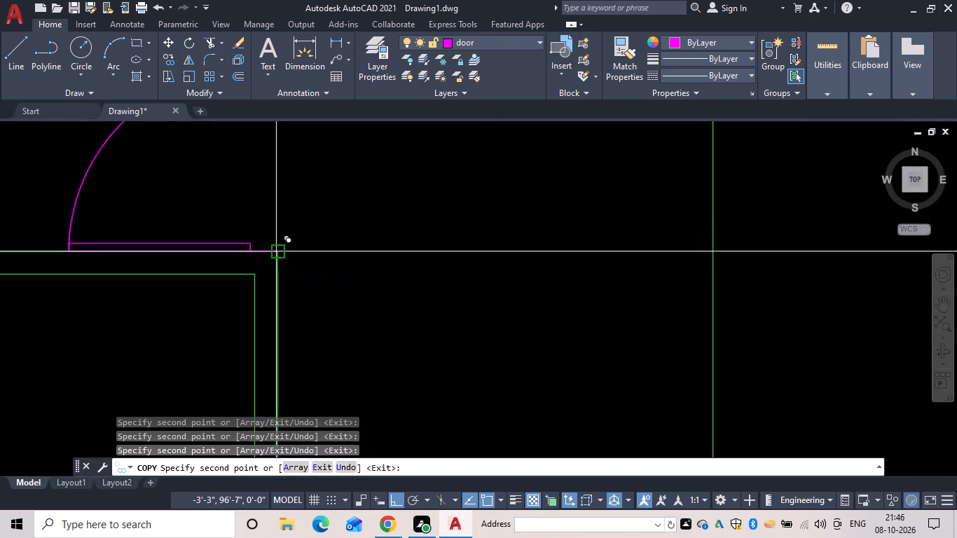
Rotate the eastern of the two courtyard doors 90 degrees counterclockwise about a point inside its swing arc.
{"action": "scroll", "coordinate": [313, 221], "scroll_direction": "down", "scroll_amount": 4}
{"action": "middle_click_drag", "start_coordinate": [313, 221], "coordinate": [319, 407]}
{"action": "middle_click_drag", "start_coordinate": [322, 264], "coordinate": [322, 253]}
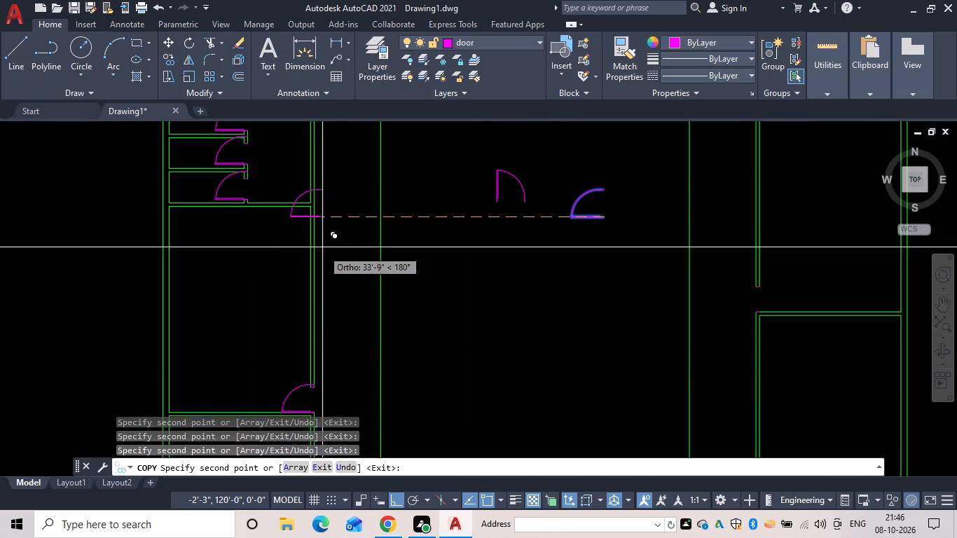
{"action": "middle_click_drag", "start_coordinate": [322, 253], "coordinate": [323, 408]}
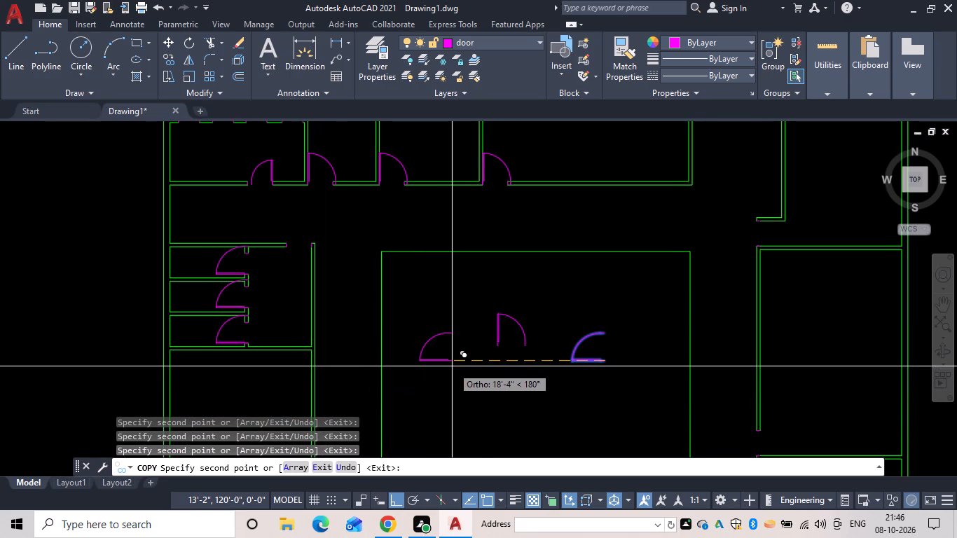
{"action": "key", "text": "Escape"}
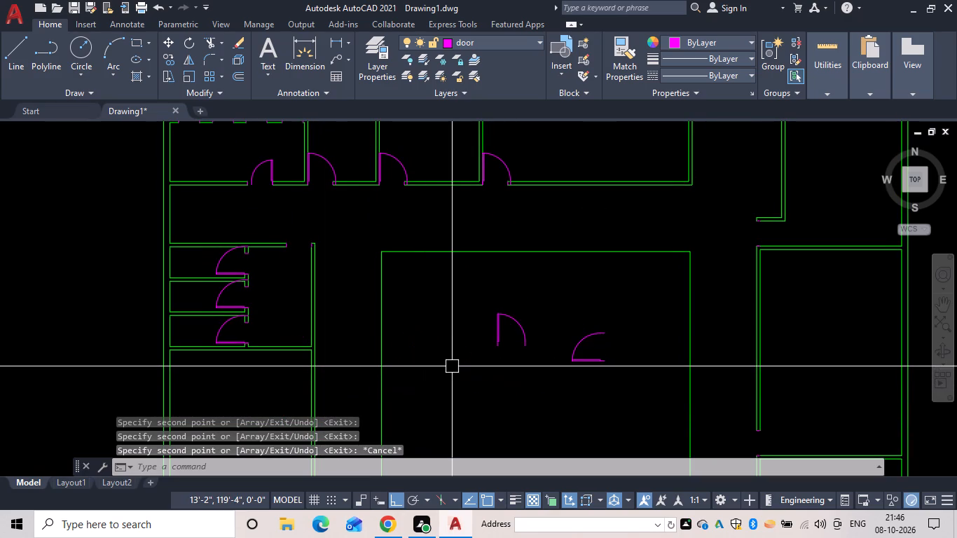
{"action": "key", "text": "Escape"}
{"action": "type", "text": "ro"}
{"action": "key", "text": "space"}
{"action": "key", "text": "space"}
{"action": "left_click_drag", "start_coordinate": [608, 389], "coordinate": [608, 385]}
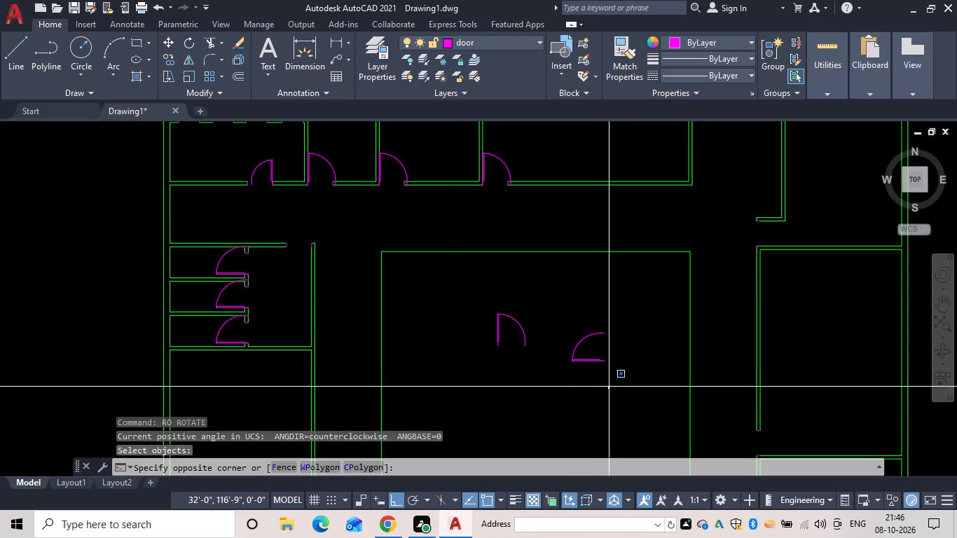
{"action": "left_click_drag", "start_coordinate": [608, 385], "coordinate": [607, 382]}
{"action": "key", "text": "Escape"}
{"action": "type", "text": "ro"}
{"action": "key", "text": "space"}
{"action": "left_click_drag", "start_coordinate": [633, 376], "coordinate": [595, 347]}
{"action": "left_click", "coordinate": [580, 328]}
{"action": "key", "text": "space"}
{"action": "left_click_drag", "start_coordinate": [584, 340], "coordinate": [588, 330]}
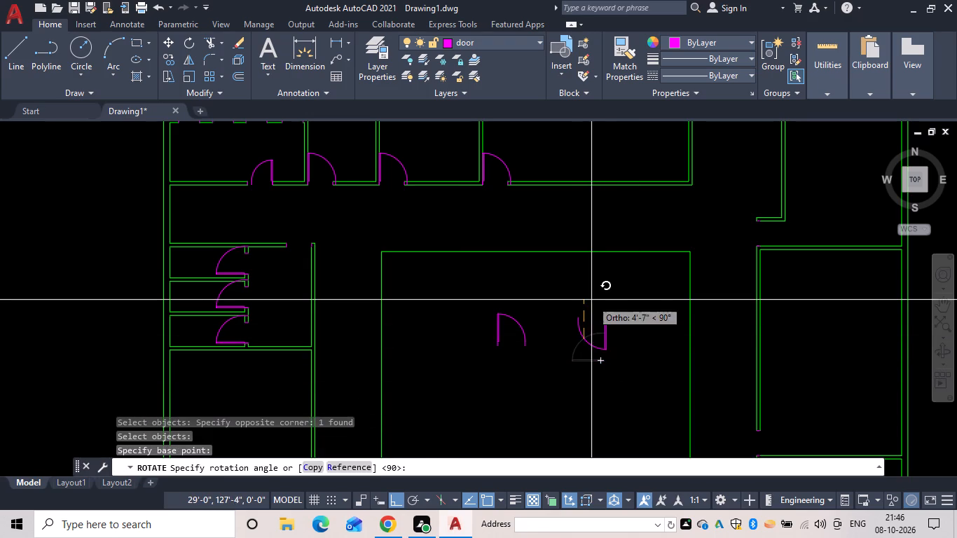
{"action": "left_click", "coordinate": [591, 296]}
Copy the rotated door from its leaf-side upper end into the west wing cubicle room's north doorway, at the east jamb's upper corner.
{"action": "key", "text": "c"}
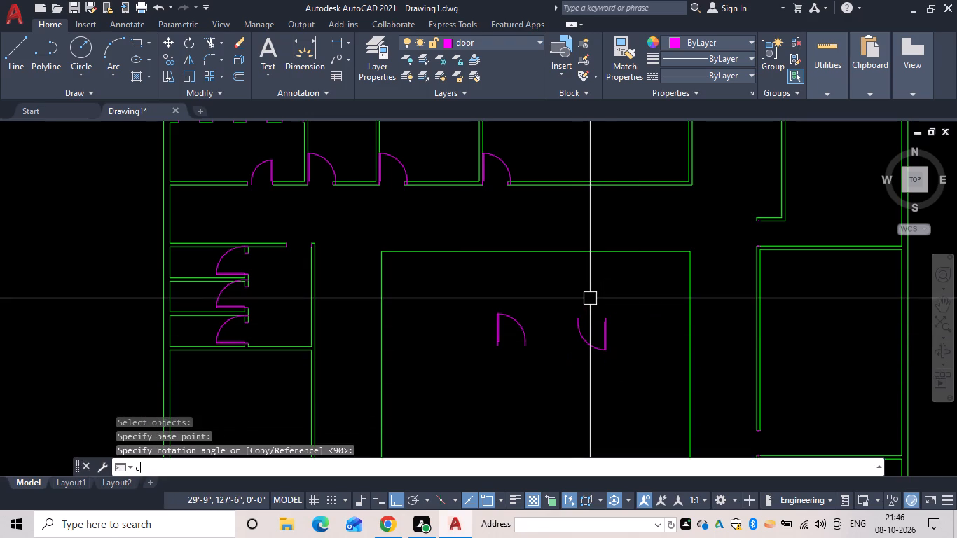
{"action": "key", "text": "o"}
{"action": "key", "text": "space"}
{"action": "left_click", "coordinate": [604, 347]}
{"action": "key", "text": "space"}
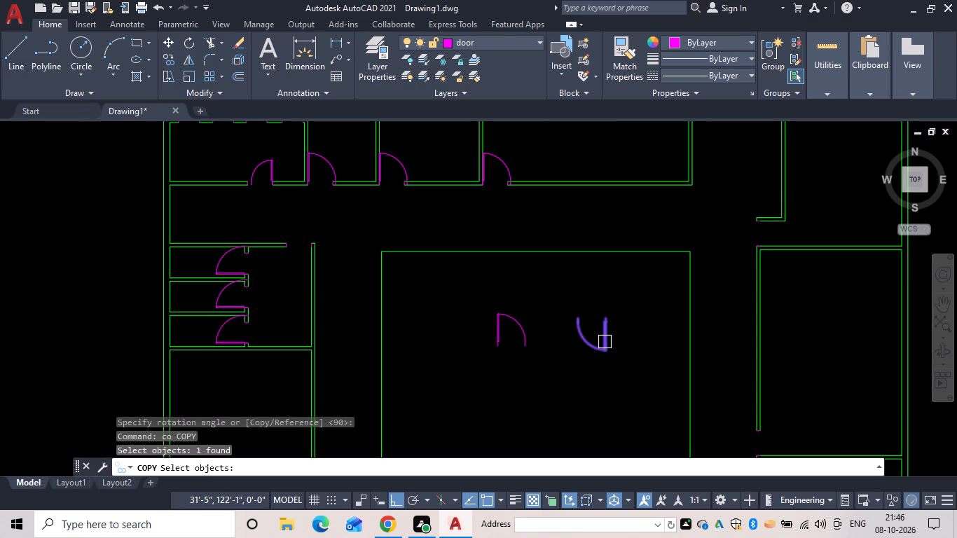
{"action": "scroll", "coordinate": [611, 327], "scroll_direction": "up", "scroll_amount": 3}
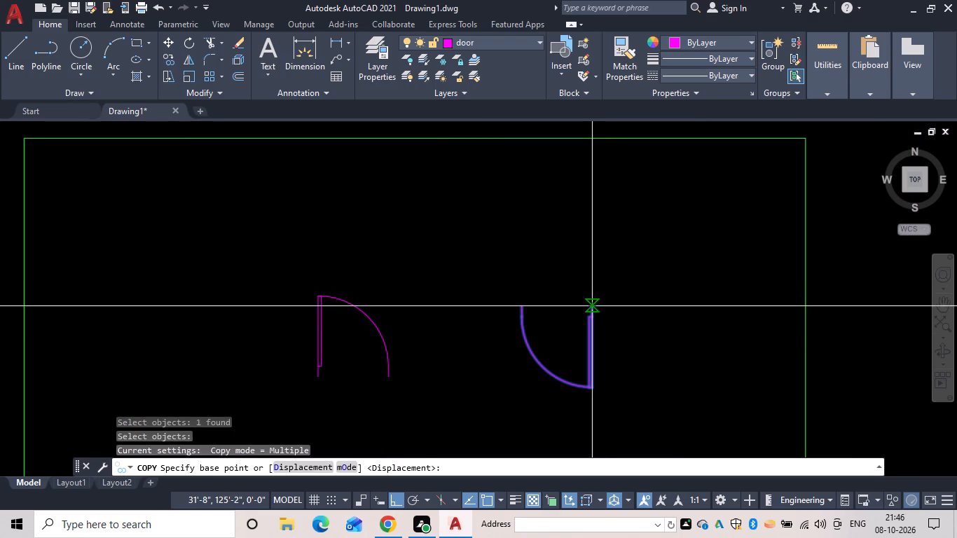
{"action": "scroll", "coordinate": [603, 300], "scroll_direction": "up", "scroll_amount": 2}
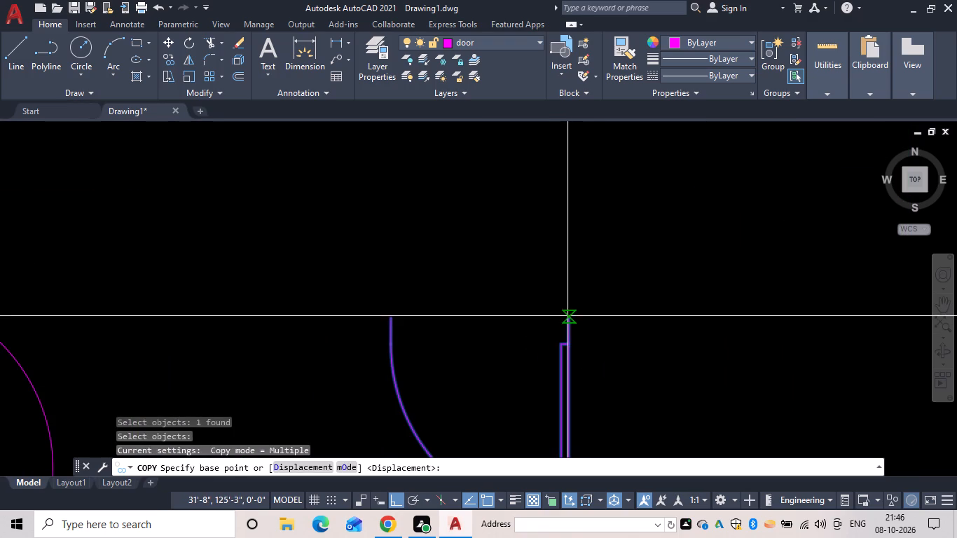
{"action": "left_click", "coordinate": [570, 320]}
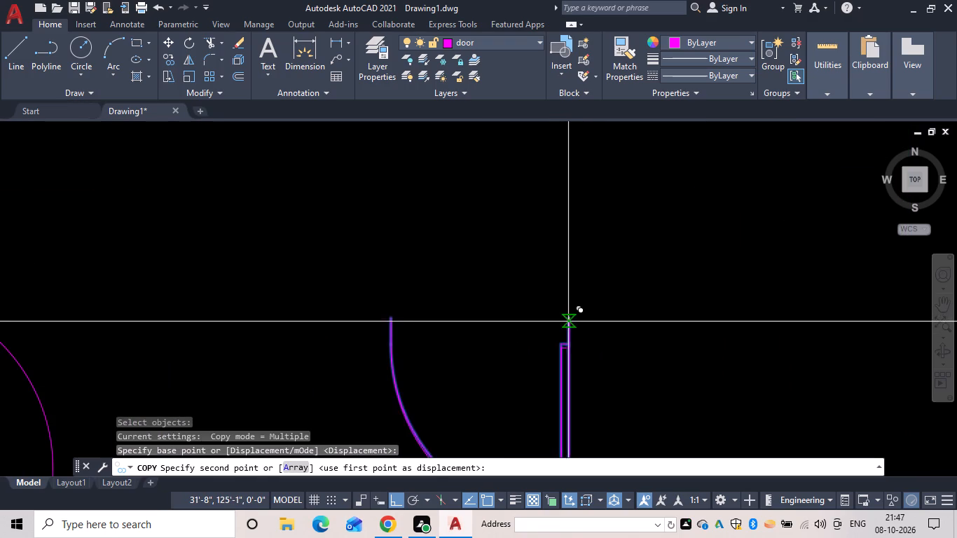
{"action": "scroll", "coordinate": [563, 322], "scroll_direction": "down", "scroll_amount": 3}
{"action": "scroll", "coordinate": [472, 326], "scroll_direction": "down", "scroll_amount": 1}
{"action": "middle_click_drag", "start_coordinate": [478, 327], "coordinate": [804, 378]}
{"action": "scroll", "coordinate": [607, 308], "scroll_direction": "up", "scroll_amount": 2}
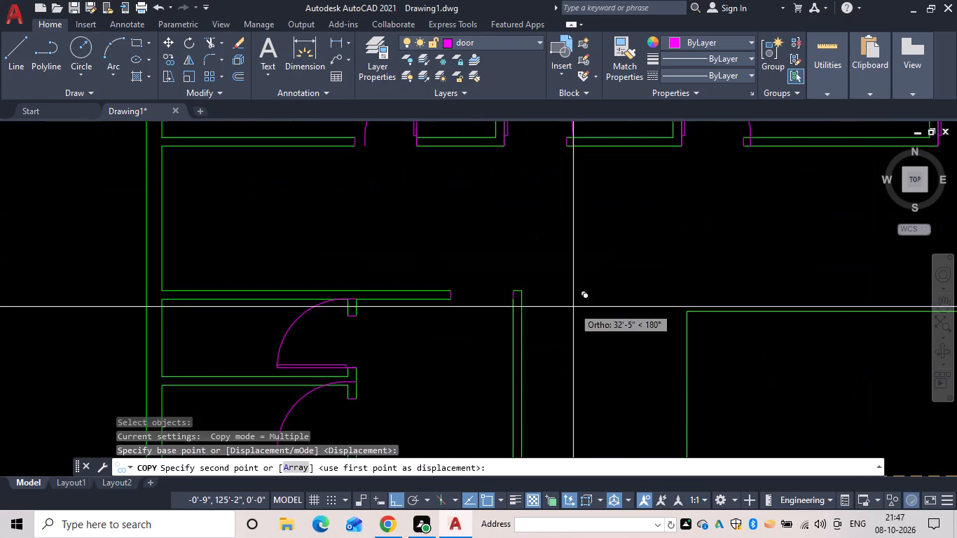
{"action": "scroll", "coordinate": [504, 284], "scroll_direction": "up", "scroll_amount": 3}
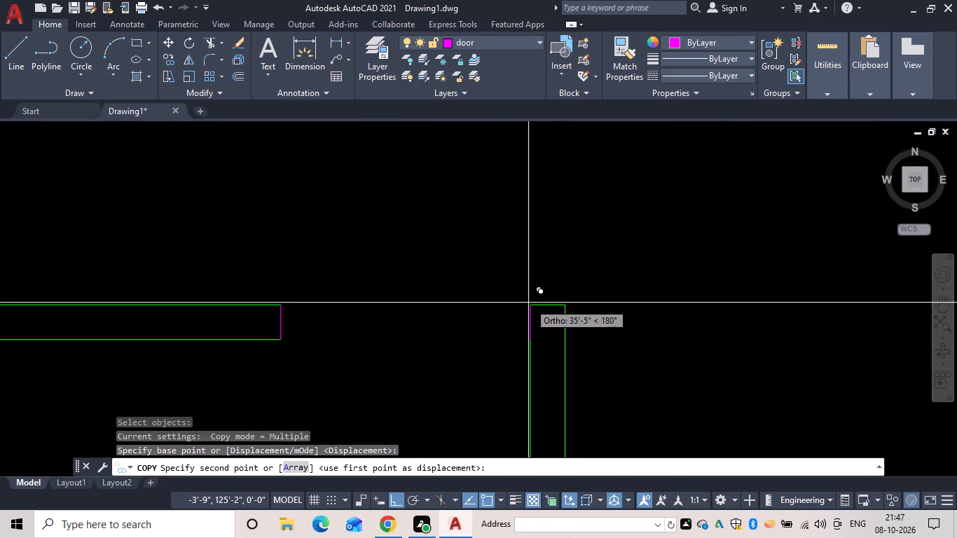
{"action": "left_click", "coordinate": [532, 305]}
Copy the same door into the doorway of the south wing's westernmost room, aligned to the east jamb's upper corner.
{"action": "scroll", "coordinate": [497, 355], "scroll_direction": "down", "scroll_amount": 3}
{"action": "middle_click_drag", "start_coordinate": [489, 338], "coordinate": [494, 350]}
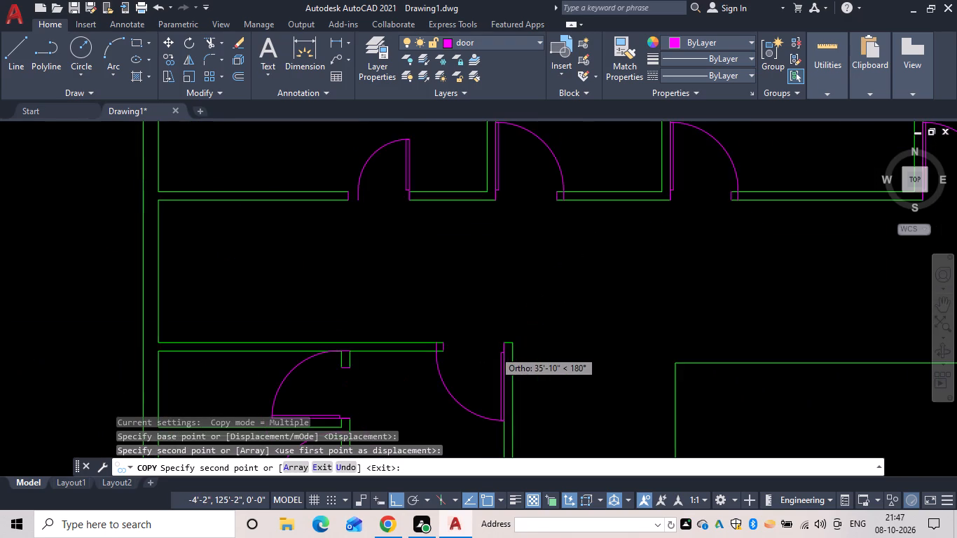
{"action": "middle_click_drag", "start_coordinate": [494, 350], "coordinate": [467, 248]}
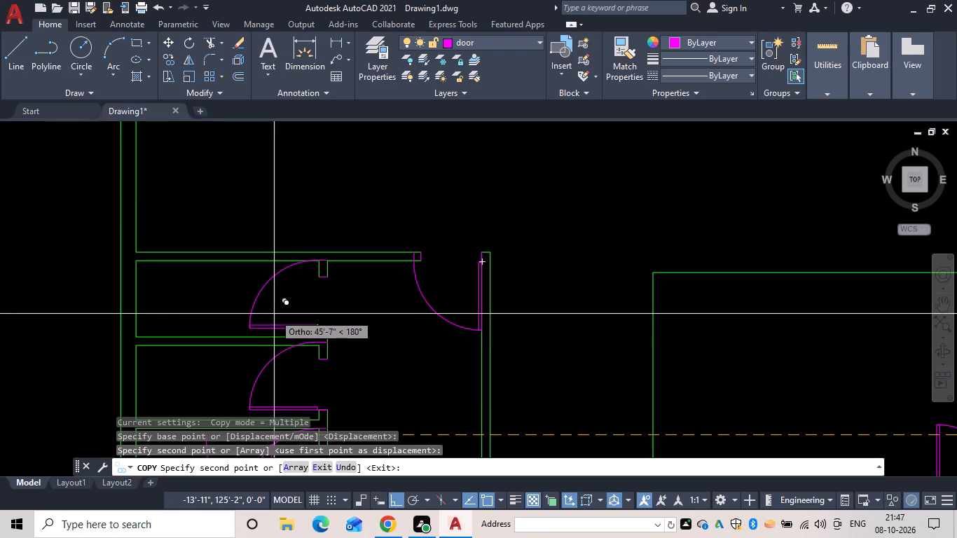
{"action": "middle_click_drag", "start_coordinate": [286, 306], "coordinate": [311, 202]}
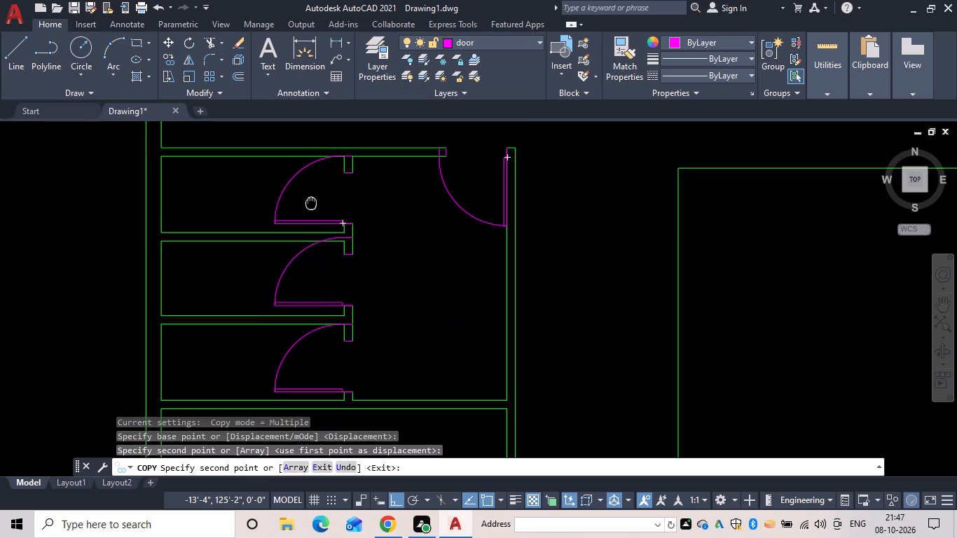
{"action": "middle_click_drag", "start_coordinate": [311, 202], "coordinate": [313, 202]}
{"action": "scroll", "coordinate": [376, 307], "scroll_direction": "down", "scroll_amount": 4}
{"action": "middle_click_drag", "start_coordinate": [373, 308], "coordinate": [326, 109]}
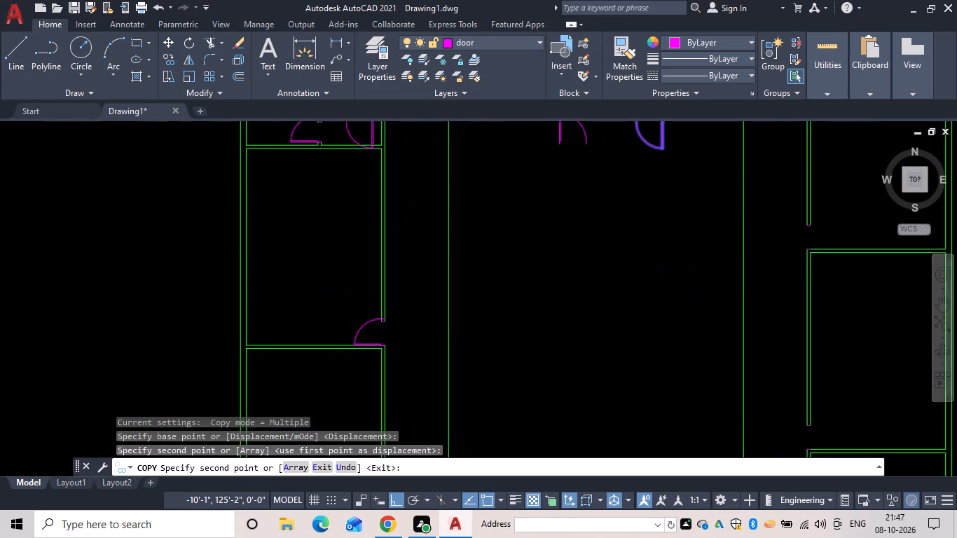
{"action": "scroll", "coordinate": [371, 322], "scroll_direction": "down", "scroll_amount": 2}
{"action": "middle_click_drag", "start_coordinate": [371, 322], "coordinate": [352, 161]}
{"action": "scroll", "coordinate": [399, 280], "scroll_direction": "up", "scroll_amount": 6}
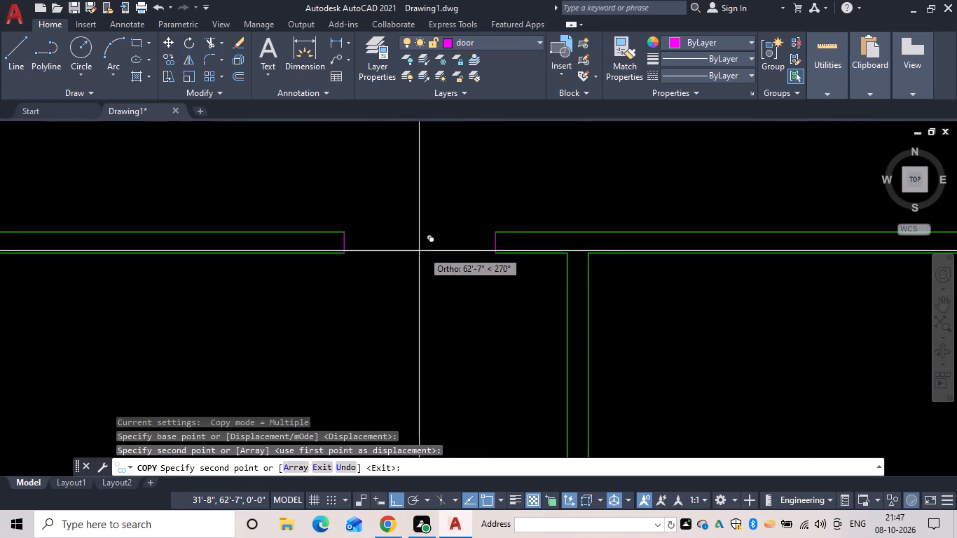
{"action": "left_click", "coordinate": [495, 231]}
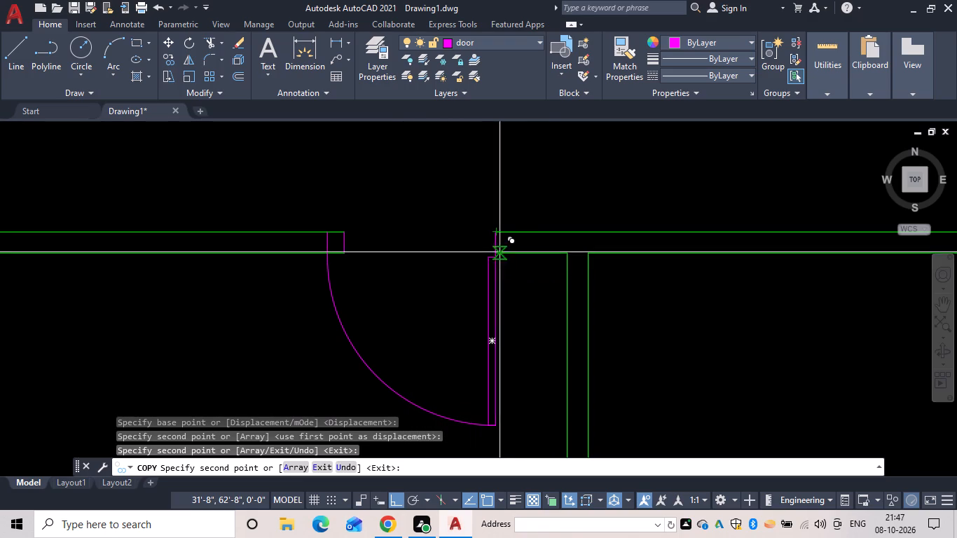
{"action": "scroll", "coordinate": [495, 245], "scroll_direction": "down", "scroll_amount": 3}
{"action": "scroll", "coordinate": [559, 198], "scroll_direction": "down", "scroll_amount": 3}
{"action": "middle_click_drag", "start_coordinate": [554, 198], "coordinate": [497, 337]}
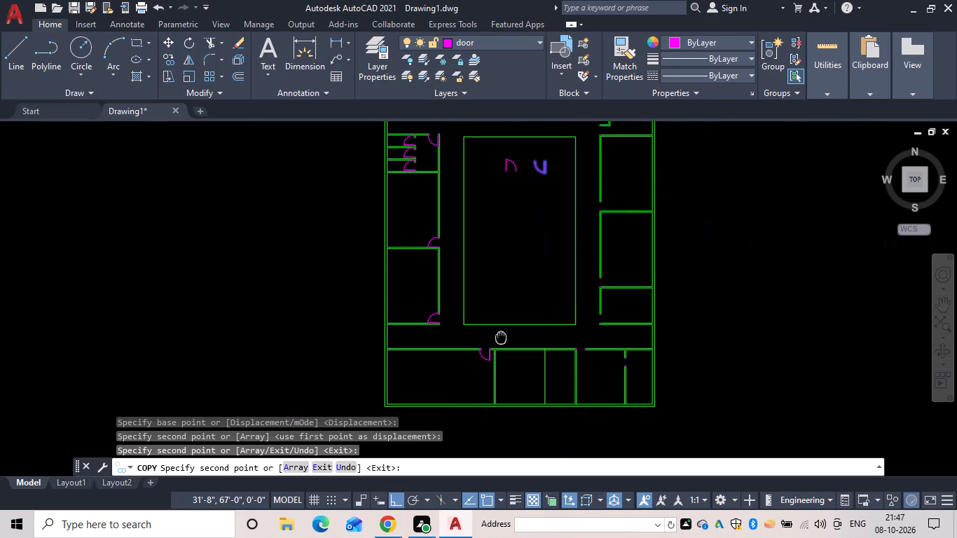
{"action": "key", "text": "Escape"}
Rotate the eastern courtyard door another 90 degrees counterclockwise about the upper end of its leaf side.
{"action": "scroll", "coordinate": [541, 204], "scroll_direction": "down", "scroll_amount": 2}
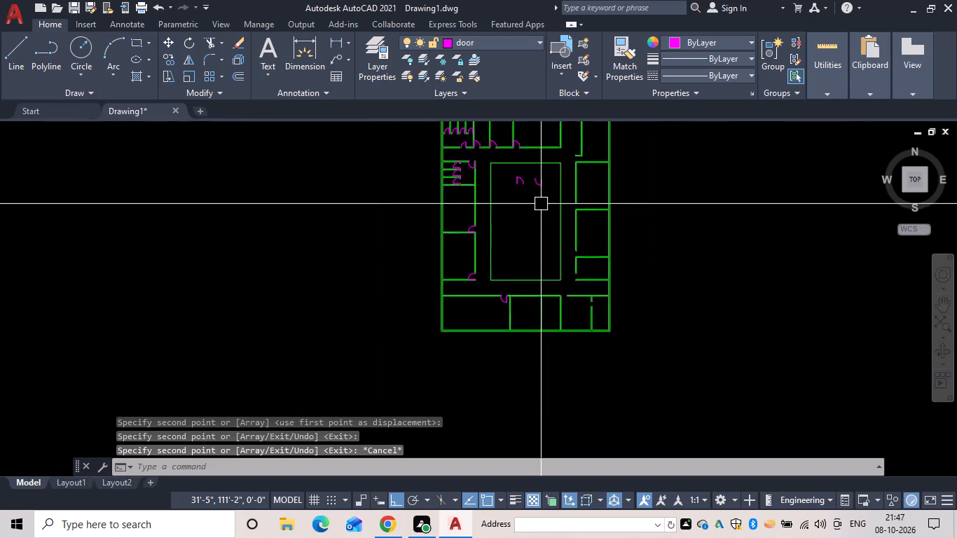
{"action": "middle_click_drag", "start_coordinate": [541, 204], "coordinate": [506, 269]}
{"action": "scroll", "coordinate": [506, 265], "scroll_direction": "up", "scroll_amount": 2}
{"action": "middle_click_drag", "start_coordinate": [506, 265], "coordinate": [504, 273]}
{"action": "scroll", "coordinate": [508, 270], "scroll_direction": "up", "scroll_amount": 1}
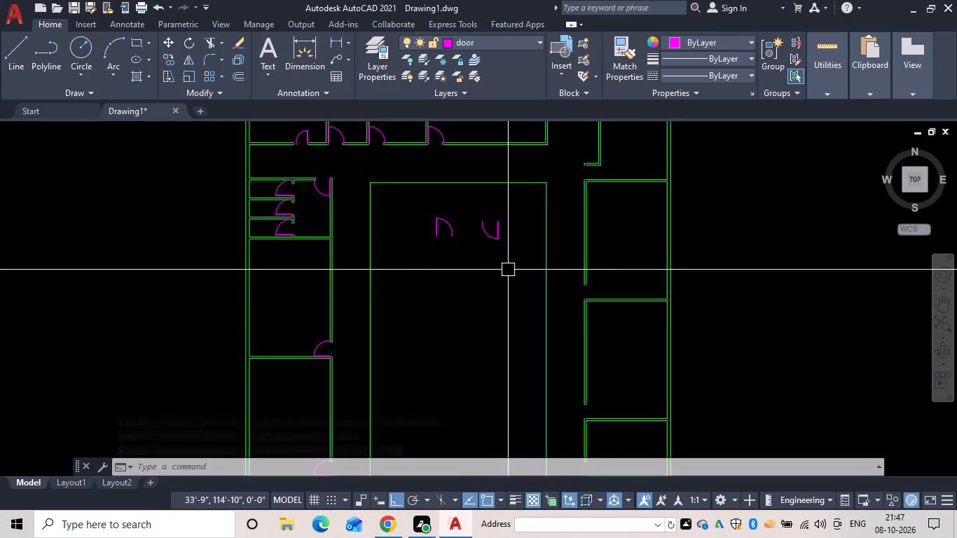
{"action": "middle_click_drag", "start_coordinate": [505, 271], "coordinate": [447, 317]}
{"action": "scroll", "coordinate": [493, 281], "scroll_direction": "up", "scroll_amount": 1}
{"action": "type", "text": "ro"}
{"action": "key", "text": "space"}
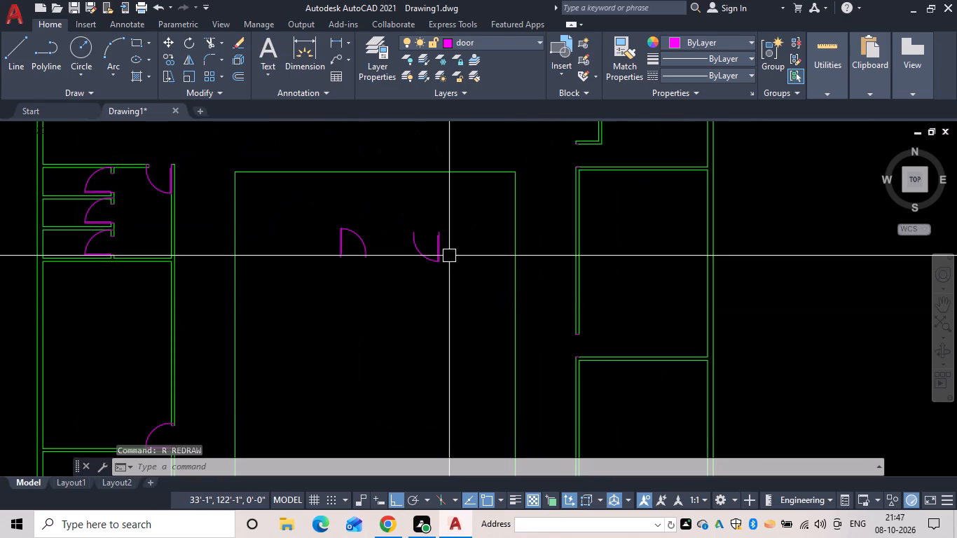
{"action": "key", "text": "Escape"}
{"action": "type", "text": "ro"}
{"action": "key", "text": "space"}
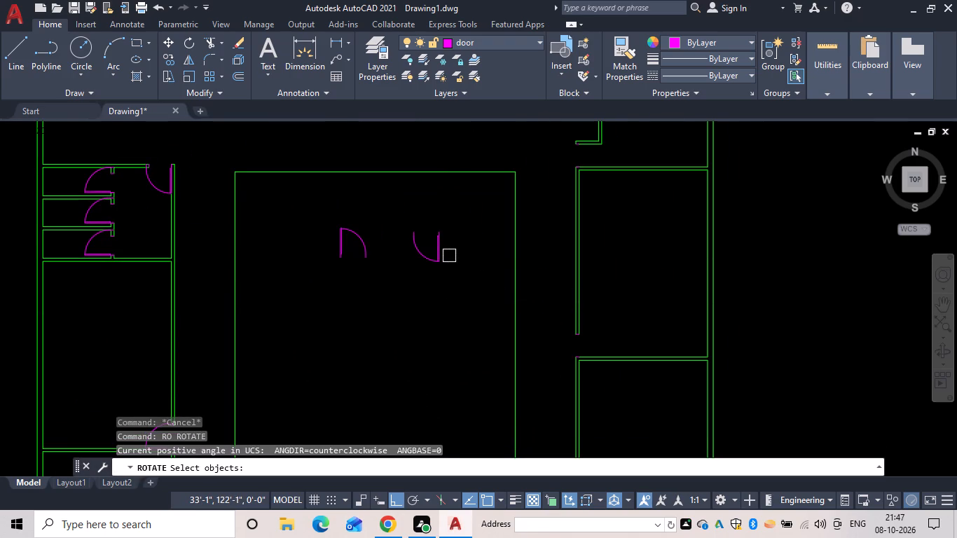
{"action": "left_click", "coordinate": [436, 244]}
{"action": "key", "text": "space"}
{"action": "scroll", "coordinate": [443, 232], "scroll_direction": "up", "scroll_amount": 1}
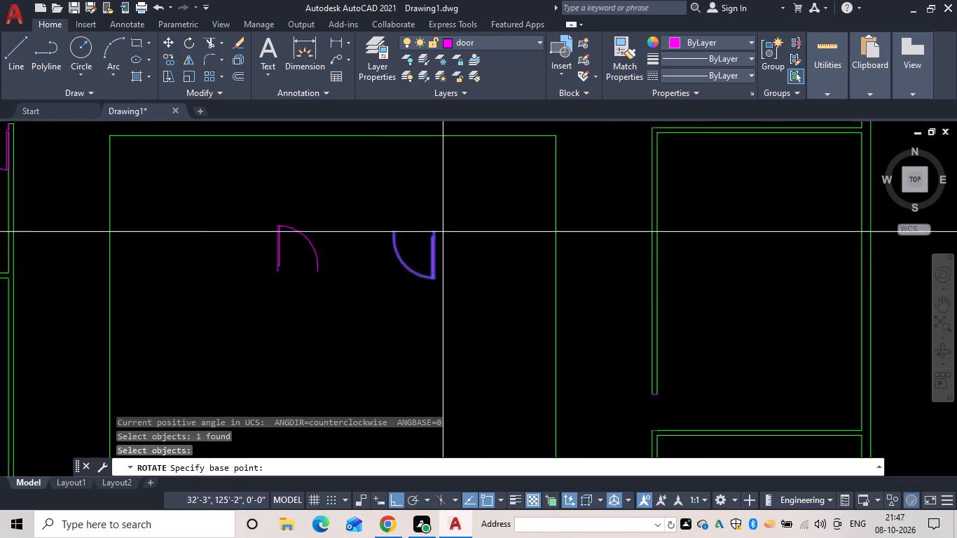
{"action": "scroll", "coordinate": [443, 232], "scroll_direction": "up", "scroll_amount": 1}
{"action": "left_click", "coordinate": [427, 230]}
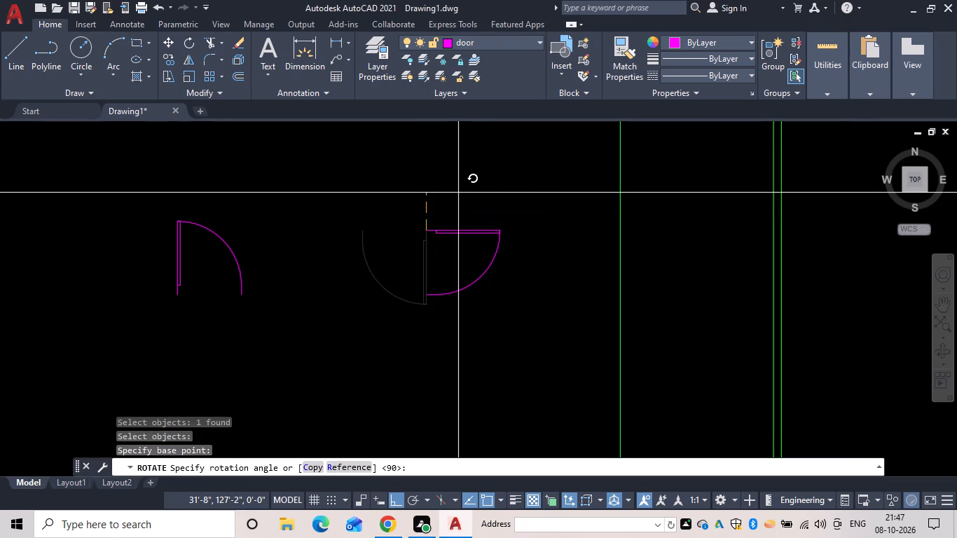
{"action": "left_click", "coordinate": [458, 193]}
{"action": "key", "text": "Escape"}
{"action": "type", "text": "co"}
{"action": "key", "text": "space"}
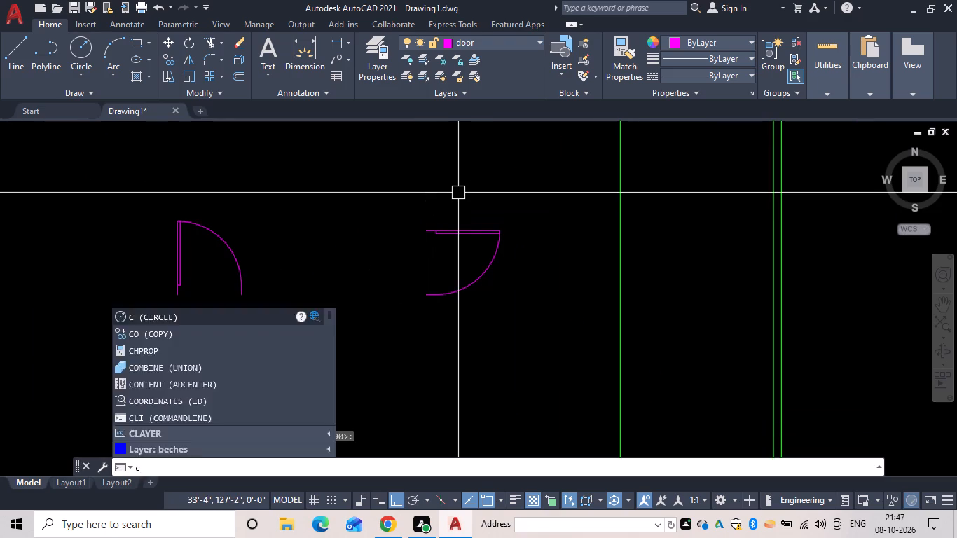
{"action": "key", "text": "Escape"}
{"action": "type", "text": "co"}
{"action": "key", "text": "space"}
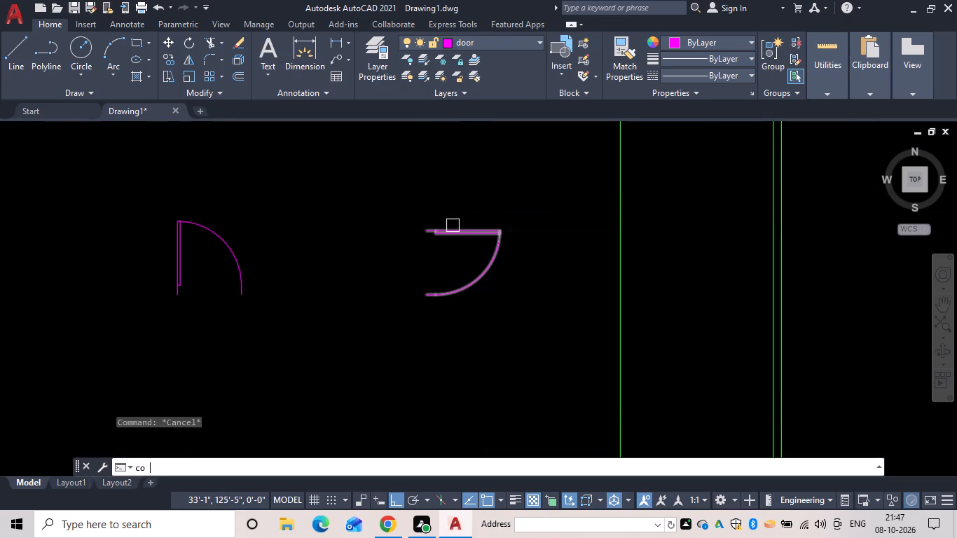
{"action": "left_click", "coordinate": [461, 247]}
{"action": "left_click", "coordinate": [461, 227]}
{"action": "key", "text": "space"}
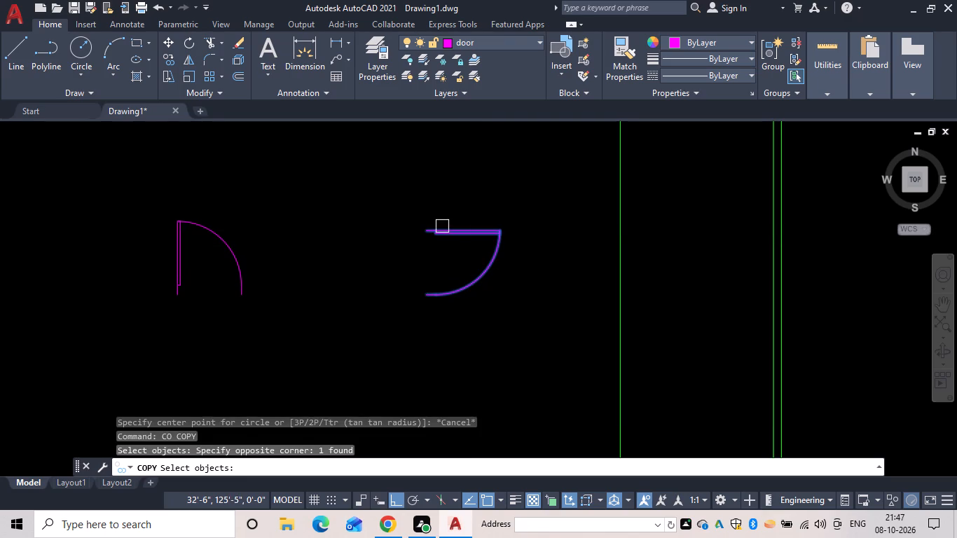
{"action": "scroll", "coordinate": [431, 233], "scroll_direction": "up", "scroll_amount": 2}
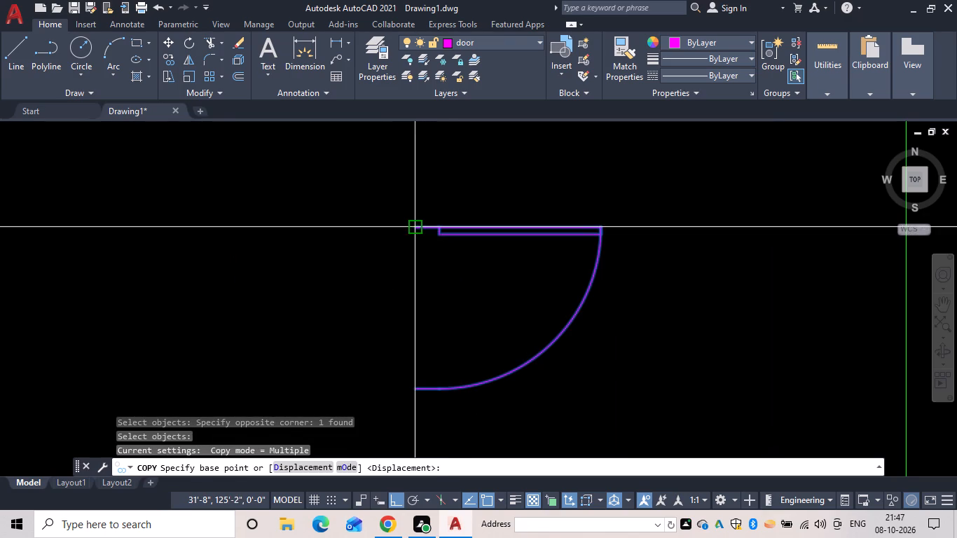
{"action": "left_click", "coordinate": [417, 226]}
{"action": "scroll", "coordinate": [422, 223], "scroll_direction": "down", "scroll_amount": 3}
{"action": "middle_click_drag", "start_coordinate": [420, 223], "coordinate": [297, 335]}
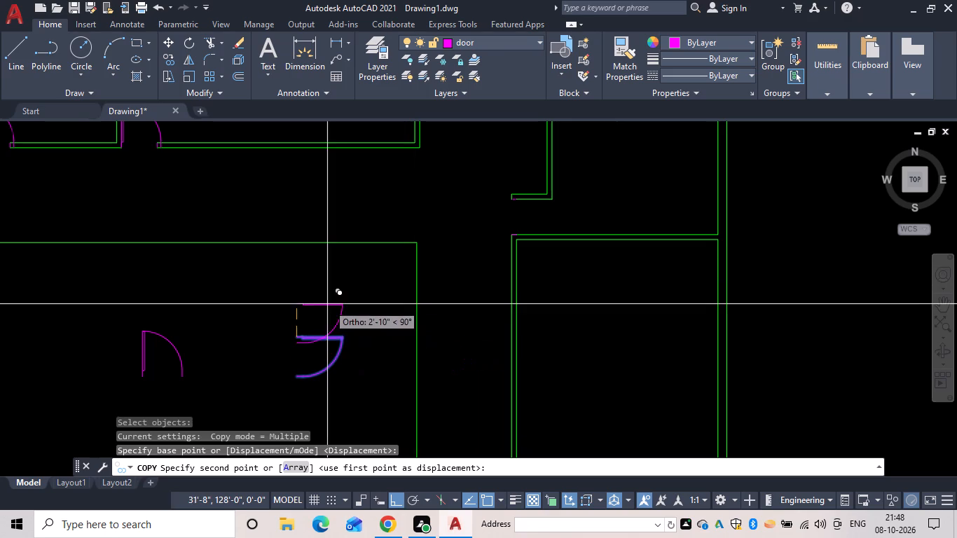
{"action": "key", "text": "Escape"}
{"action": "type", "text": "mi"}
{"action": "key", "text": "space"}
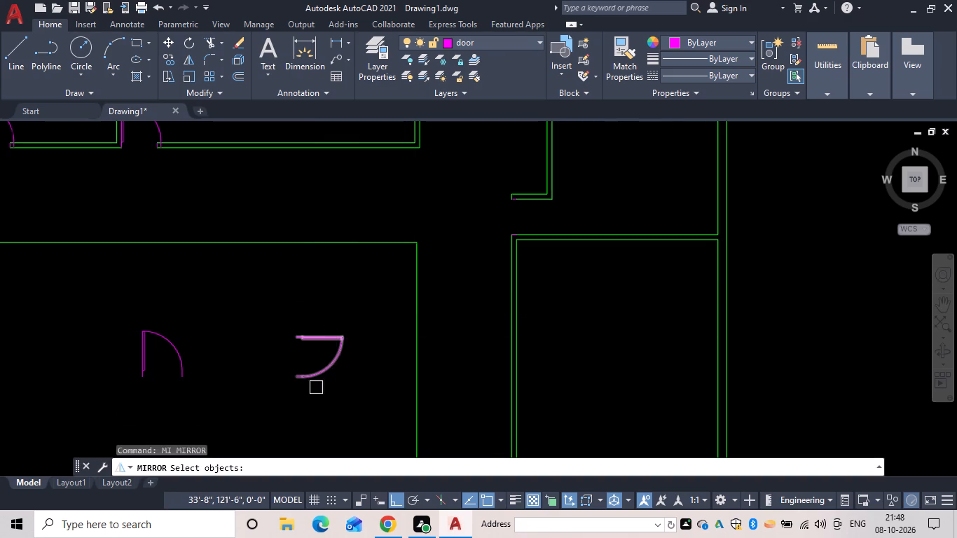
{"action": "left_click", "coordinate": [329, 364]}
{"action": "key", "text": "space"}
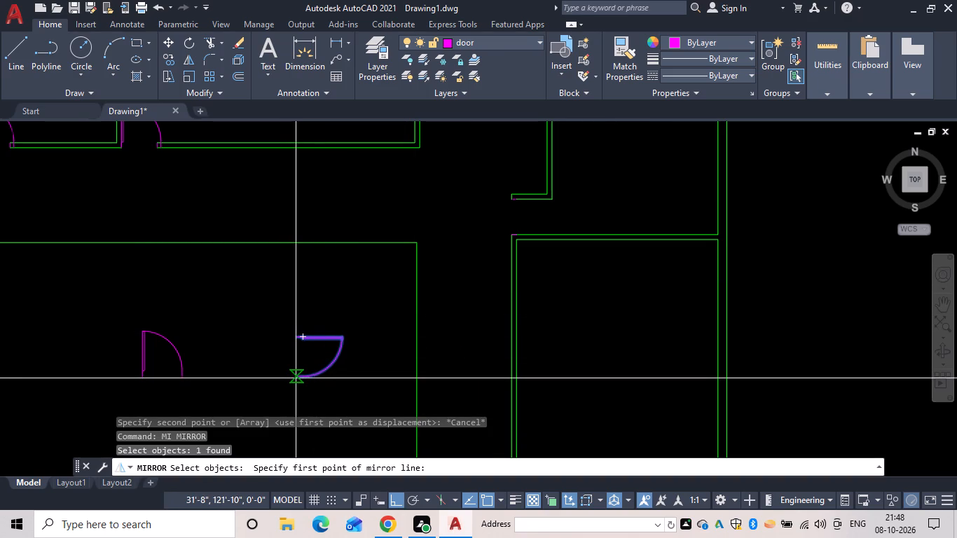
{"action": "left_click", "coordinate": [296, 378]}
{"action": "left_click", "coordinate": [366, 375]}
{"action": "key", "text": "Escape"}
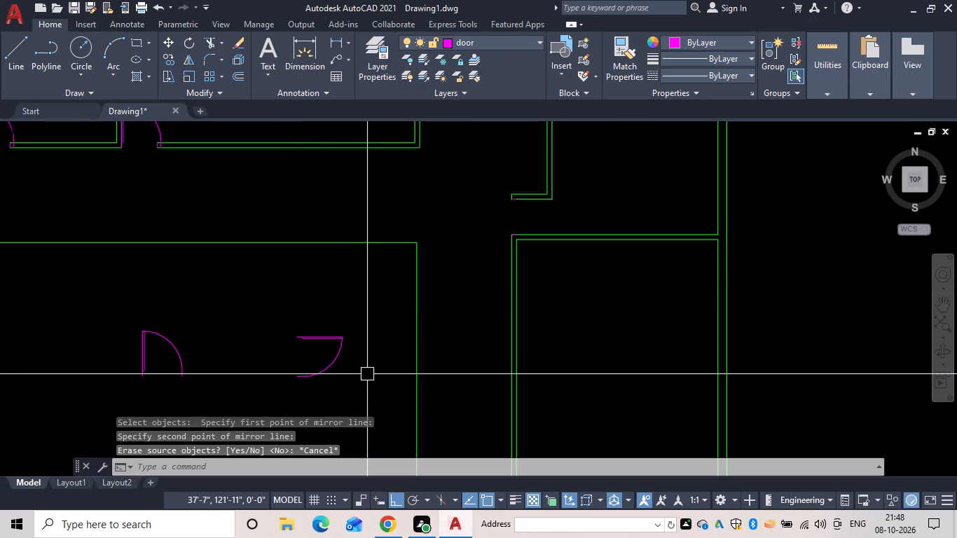
Mirror the eastern courtyard door across a horizontal line through the lower end of its swing arc, keeping the original.
{"action": "key", "text": "space"}
{"action": "left_click_drag", "start_coordinate": [359, 376], "coordinate": [335, 333]}
{"action": "left_click", "coordinate": [316, 316]}
{"action": "key", "text": "space"}
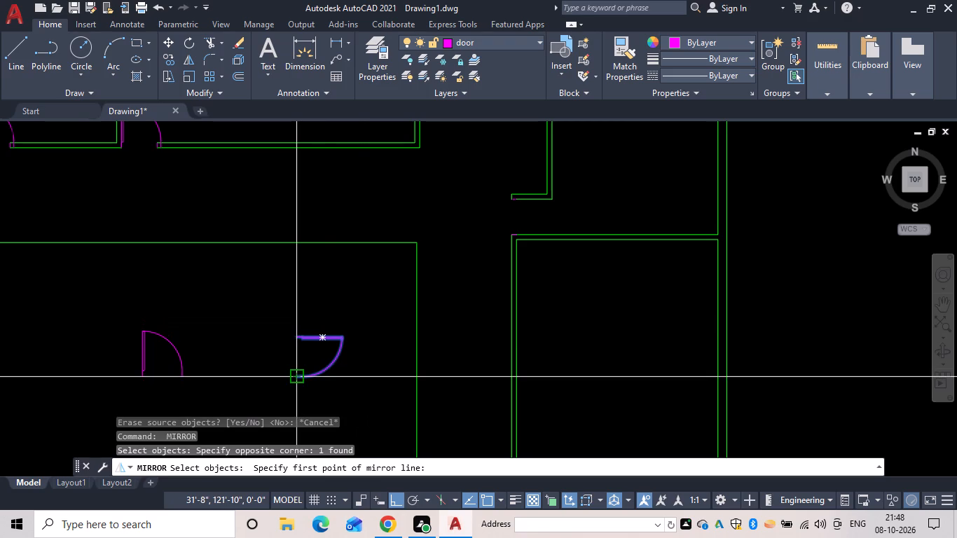
{"action": "left_click_drag", "start_coordinate": [295, 377], "coordinate": [306, 378]}
{"action": "left_click", "coordinate": [352, 382]}
{"action": "type", "text": "n"}
{"action": "key", "text": "space"}
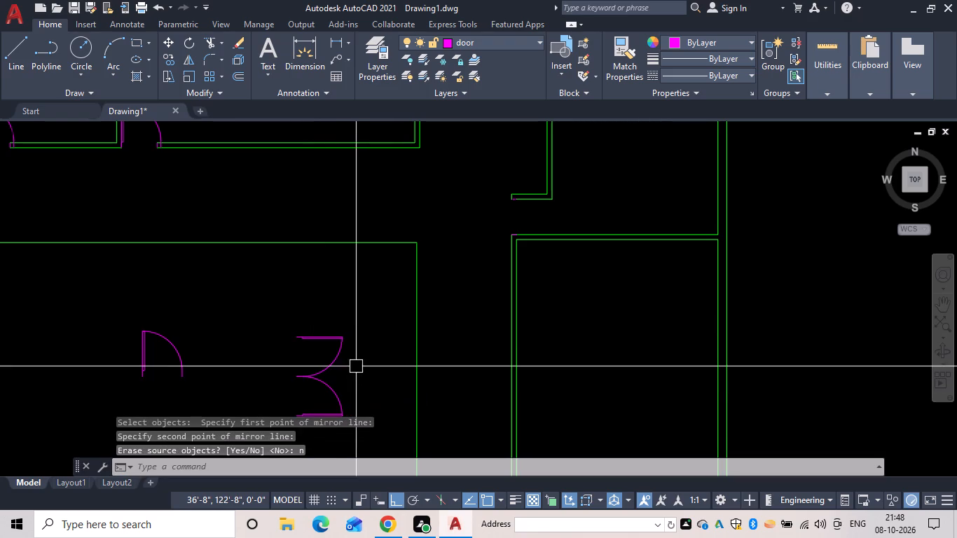
Copy the upper door of the mirrored pair from its leaf-side outer end to the north jamb of the northeast room's doorway.
{"action": "type", "text": "co"}
{"action": "key", "text": "space"}
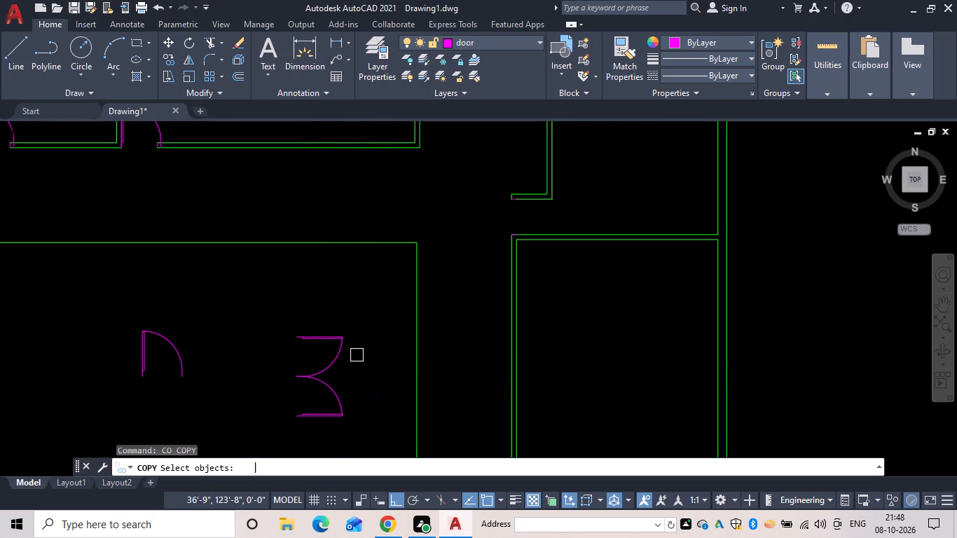
{"action": "middle_click_drag", "start_coordinate": [346, 366], "coordinate": [376, 307]}
{"action": "scroll", "coordinate": [372, 306], "scroll_direction": "up", "scroll_amount": 2}
{"action": "middle_click_drag", "start_coordinate": [363, 344], "coordinate": [410, 298]}
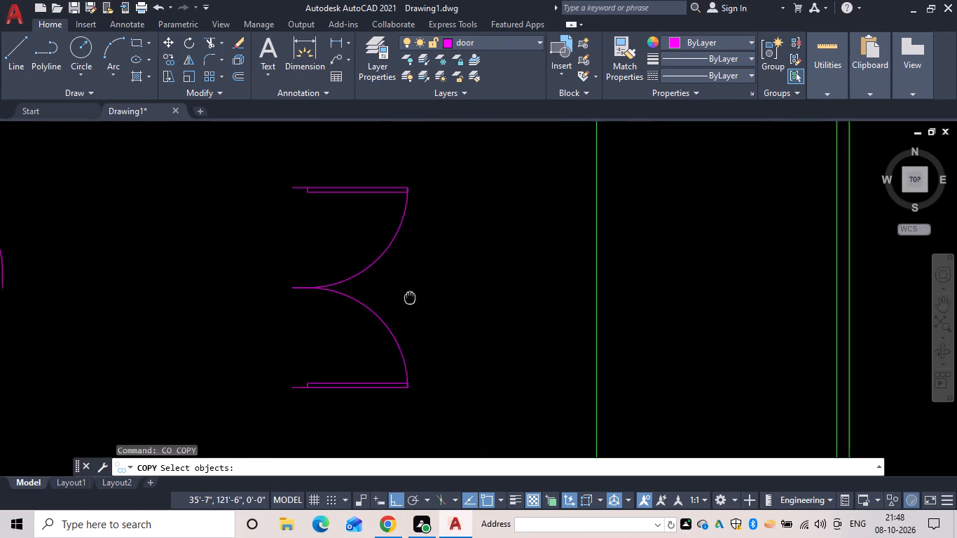
{"action": "middle_click_drag", "start_coordinate": [410, 298], "coordinate": [420, 304]}
{"action": "left_click_drag", "start_coordinate": [424, 274], "coordinate": [392, 231]}
{"action": "left_click", "coordinate": [370, 193]}
{"action": "key", "text": "space"}
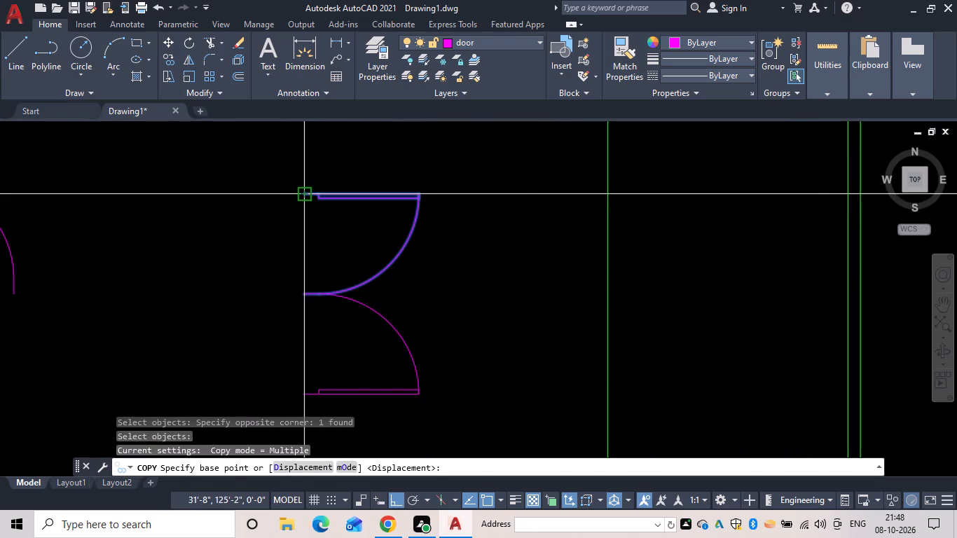
{"action": "left_click", "coordinate": [301, 194]}
{"action": "middle_click_drag", "start_coordinate": [416, 201], "coordinate": [263, 362]}
{"action": "scroll", "coordinate": [263, 362], "scroll_direction": "down", "scroll_amount": 1}
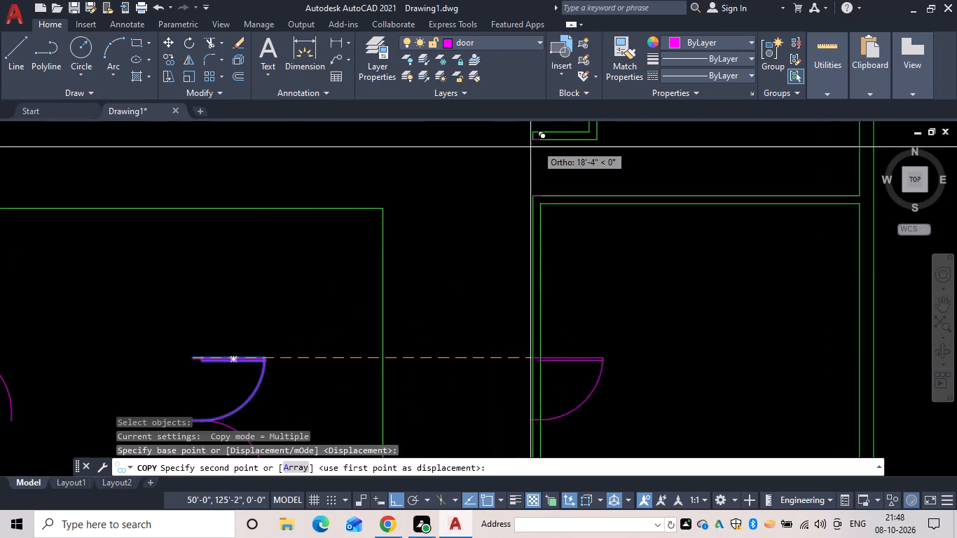
{"action": "scroll", "coordinate": [537, 144], "scroll_direction": "up", "scroll_amount": 2}
{"action": "middle_click_drag", "start_coordinate": [534, 144], "coordinate": [516, 221]}
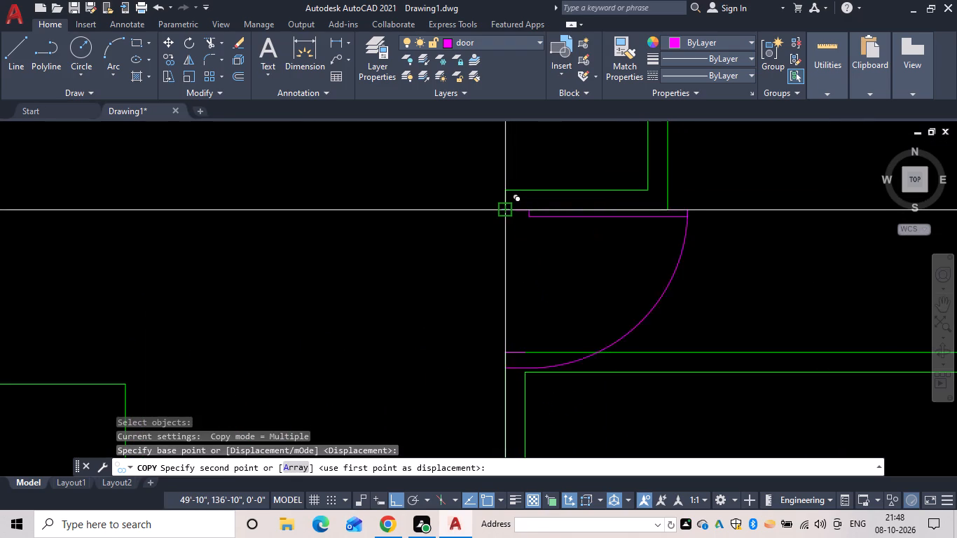
{"action": "left_click", "coordinate": [505, 211]}
{"action": "key", "text": "Escape"}
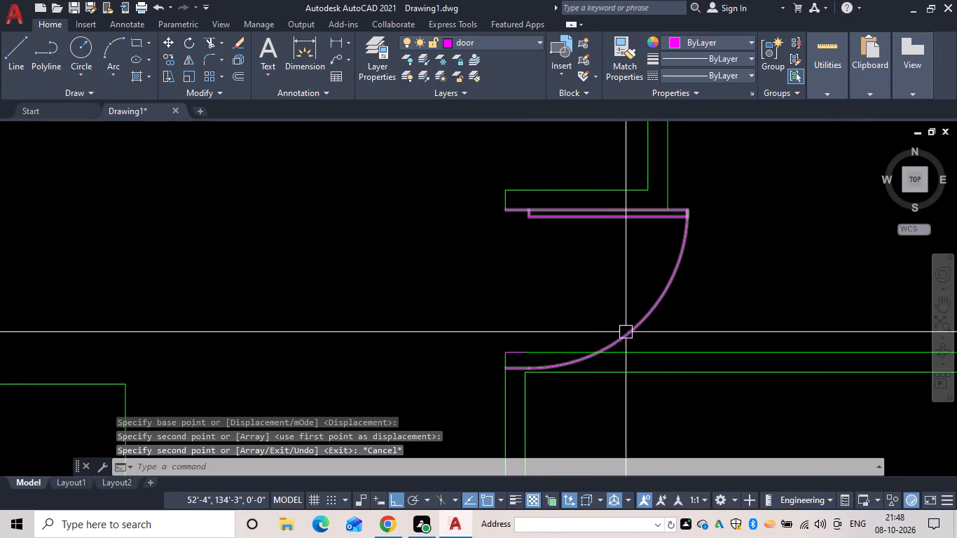
Stretch the northeast room's door width so its arc end meets the opening's south jamb.
{"action": "left_click", "coordinate": [626, 332]}
{"action": "left_click", "coordinate": [532, 369]}
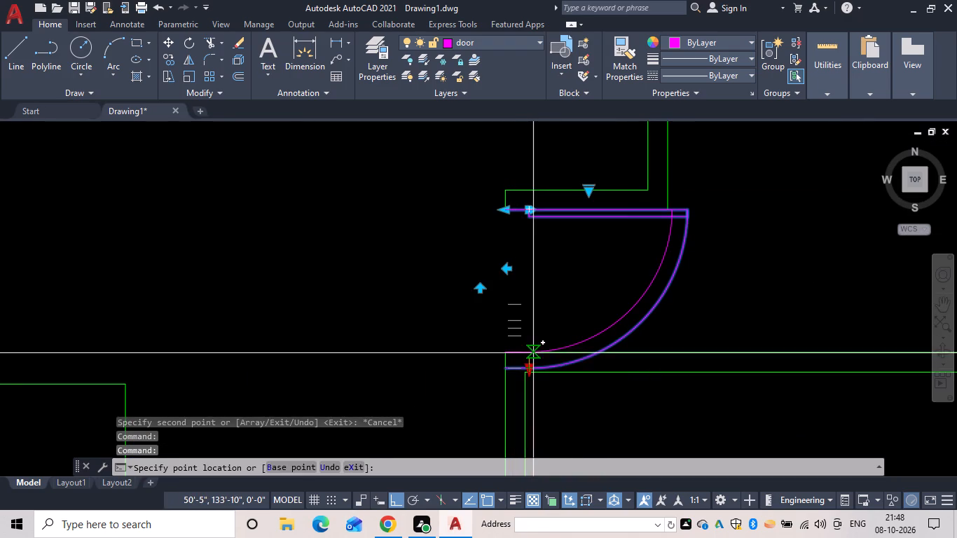
{"action": "left_click", "coordinate": [533, 353]}
{"action": "key", "text": "Escape"}
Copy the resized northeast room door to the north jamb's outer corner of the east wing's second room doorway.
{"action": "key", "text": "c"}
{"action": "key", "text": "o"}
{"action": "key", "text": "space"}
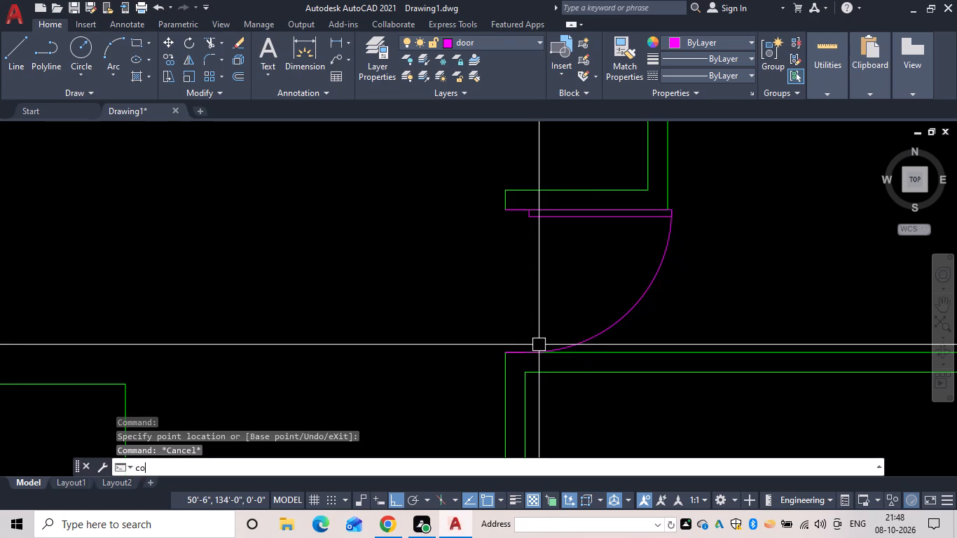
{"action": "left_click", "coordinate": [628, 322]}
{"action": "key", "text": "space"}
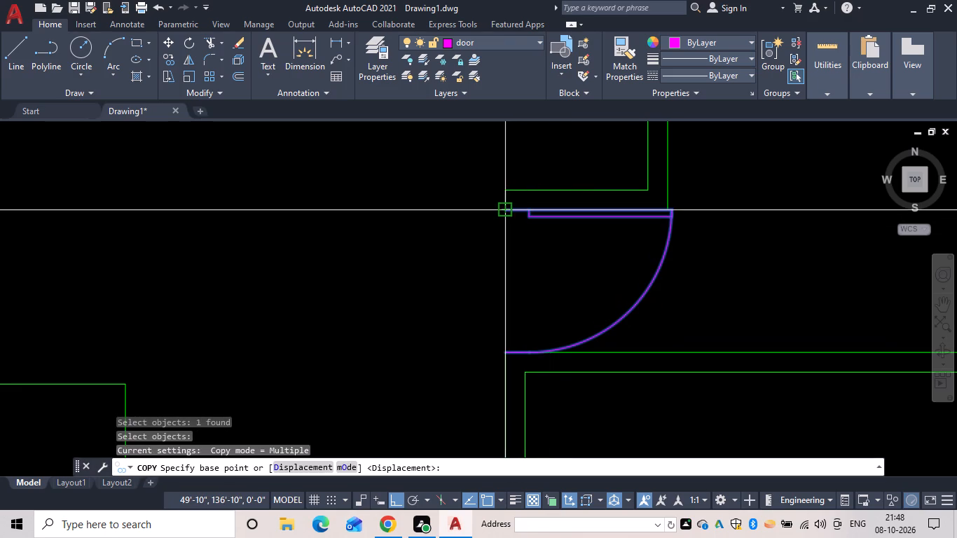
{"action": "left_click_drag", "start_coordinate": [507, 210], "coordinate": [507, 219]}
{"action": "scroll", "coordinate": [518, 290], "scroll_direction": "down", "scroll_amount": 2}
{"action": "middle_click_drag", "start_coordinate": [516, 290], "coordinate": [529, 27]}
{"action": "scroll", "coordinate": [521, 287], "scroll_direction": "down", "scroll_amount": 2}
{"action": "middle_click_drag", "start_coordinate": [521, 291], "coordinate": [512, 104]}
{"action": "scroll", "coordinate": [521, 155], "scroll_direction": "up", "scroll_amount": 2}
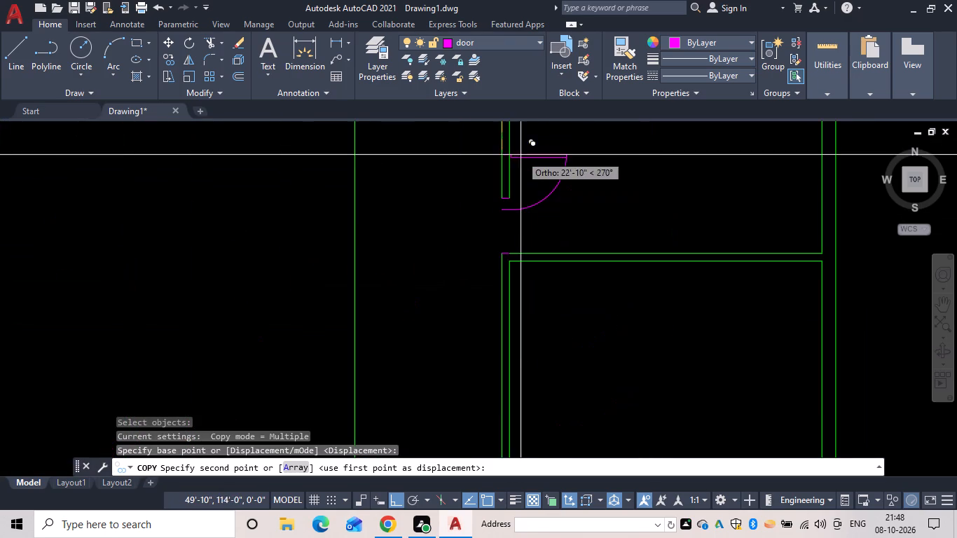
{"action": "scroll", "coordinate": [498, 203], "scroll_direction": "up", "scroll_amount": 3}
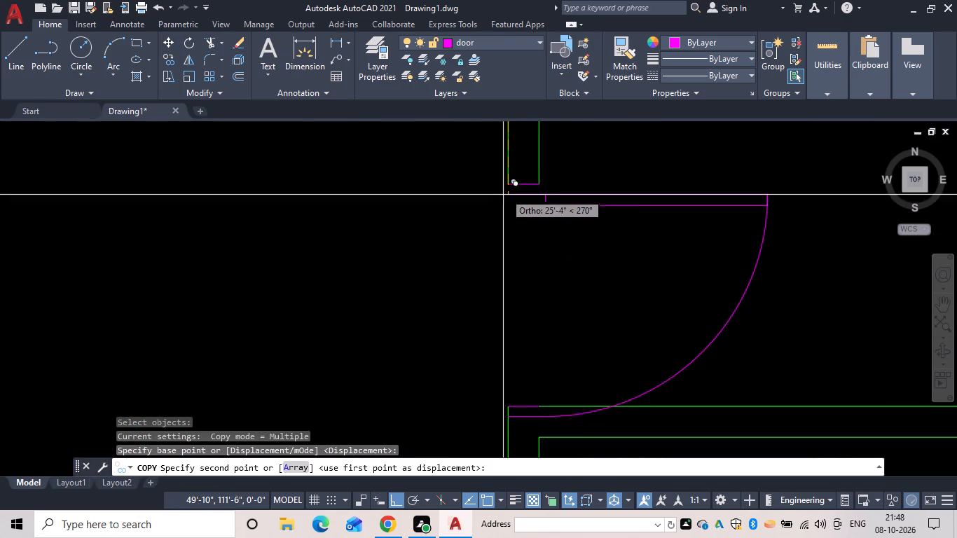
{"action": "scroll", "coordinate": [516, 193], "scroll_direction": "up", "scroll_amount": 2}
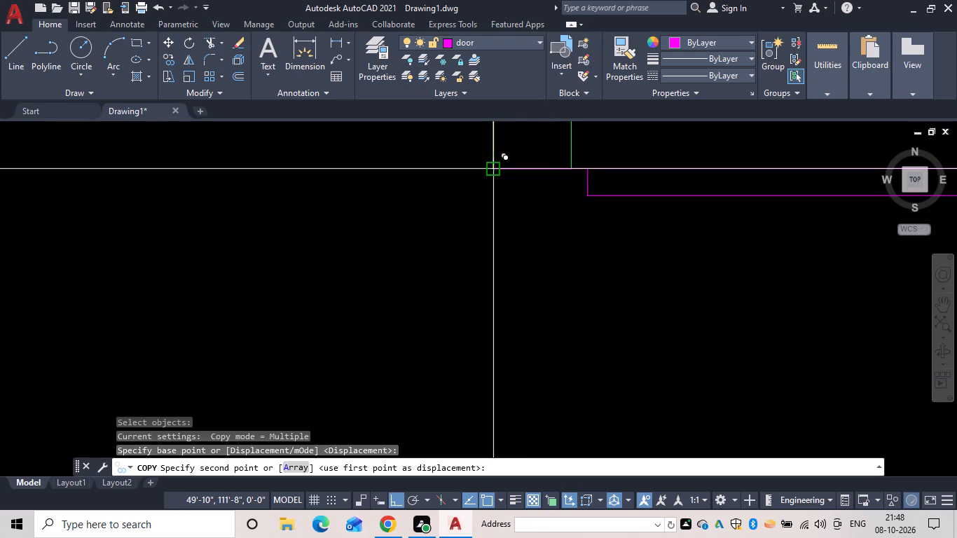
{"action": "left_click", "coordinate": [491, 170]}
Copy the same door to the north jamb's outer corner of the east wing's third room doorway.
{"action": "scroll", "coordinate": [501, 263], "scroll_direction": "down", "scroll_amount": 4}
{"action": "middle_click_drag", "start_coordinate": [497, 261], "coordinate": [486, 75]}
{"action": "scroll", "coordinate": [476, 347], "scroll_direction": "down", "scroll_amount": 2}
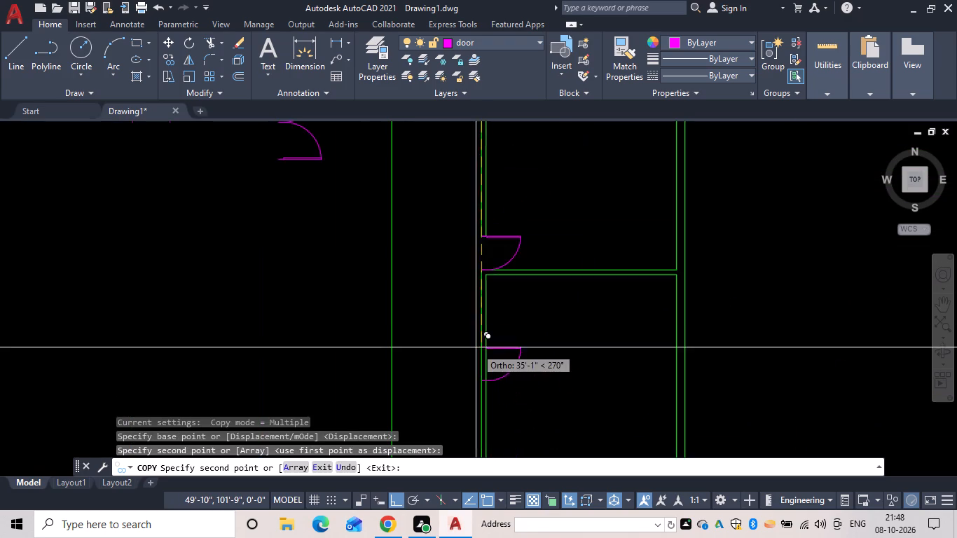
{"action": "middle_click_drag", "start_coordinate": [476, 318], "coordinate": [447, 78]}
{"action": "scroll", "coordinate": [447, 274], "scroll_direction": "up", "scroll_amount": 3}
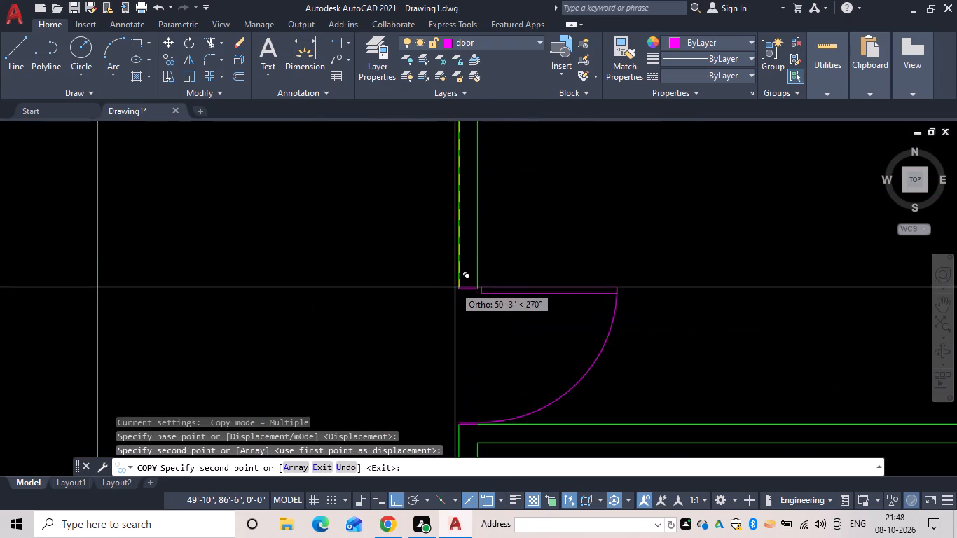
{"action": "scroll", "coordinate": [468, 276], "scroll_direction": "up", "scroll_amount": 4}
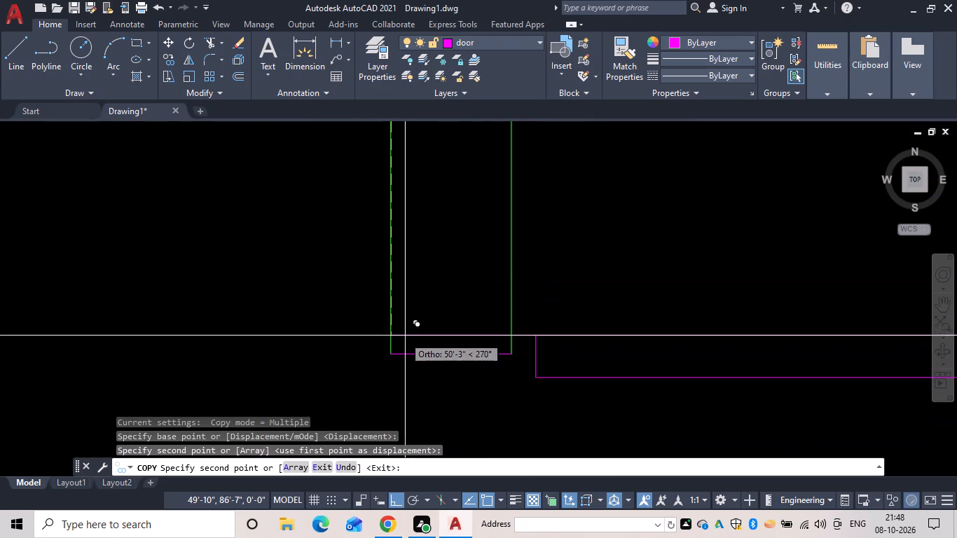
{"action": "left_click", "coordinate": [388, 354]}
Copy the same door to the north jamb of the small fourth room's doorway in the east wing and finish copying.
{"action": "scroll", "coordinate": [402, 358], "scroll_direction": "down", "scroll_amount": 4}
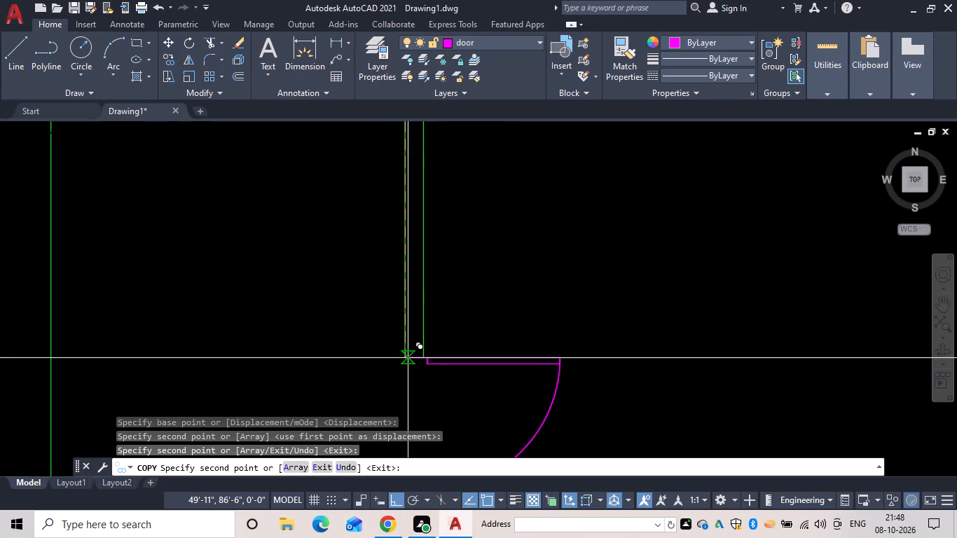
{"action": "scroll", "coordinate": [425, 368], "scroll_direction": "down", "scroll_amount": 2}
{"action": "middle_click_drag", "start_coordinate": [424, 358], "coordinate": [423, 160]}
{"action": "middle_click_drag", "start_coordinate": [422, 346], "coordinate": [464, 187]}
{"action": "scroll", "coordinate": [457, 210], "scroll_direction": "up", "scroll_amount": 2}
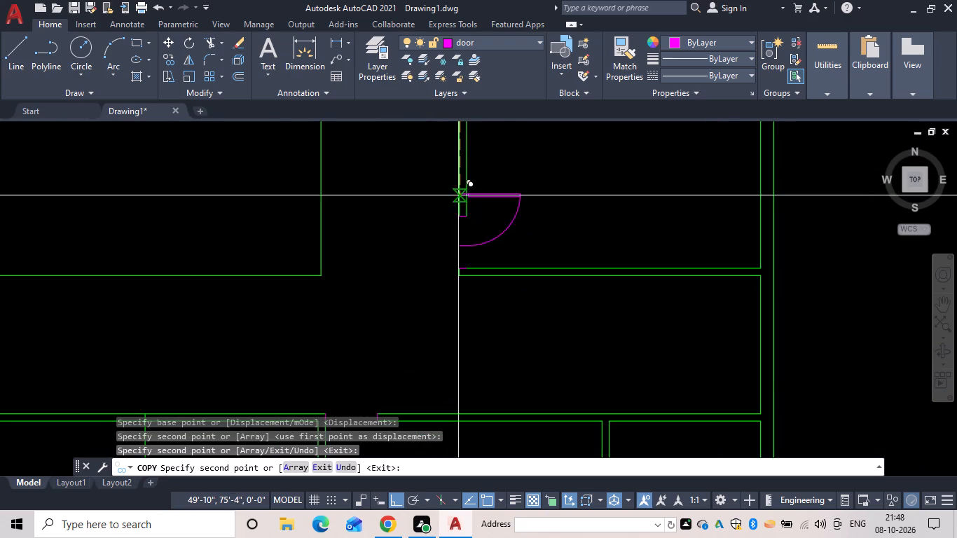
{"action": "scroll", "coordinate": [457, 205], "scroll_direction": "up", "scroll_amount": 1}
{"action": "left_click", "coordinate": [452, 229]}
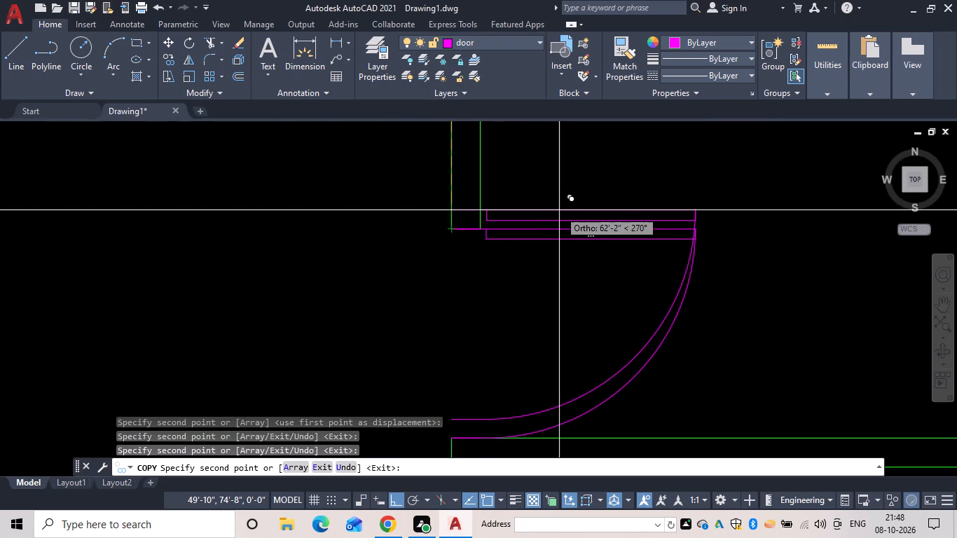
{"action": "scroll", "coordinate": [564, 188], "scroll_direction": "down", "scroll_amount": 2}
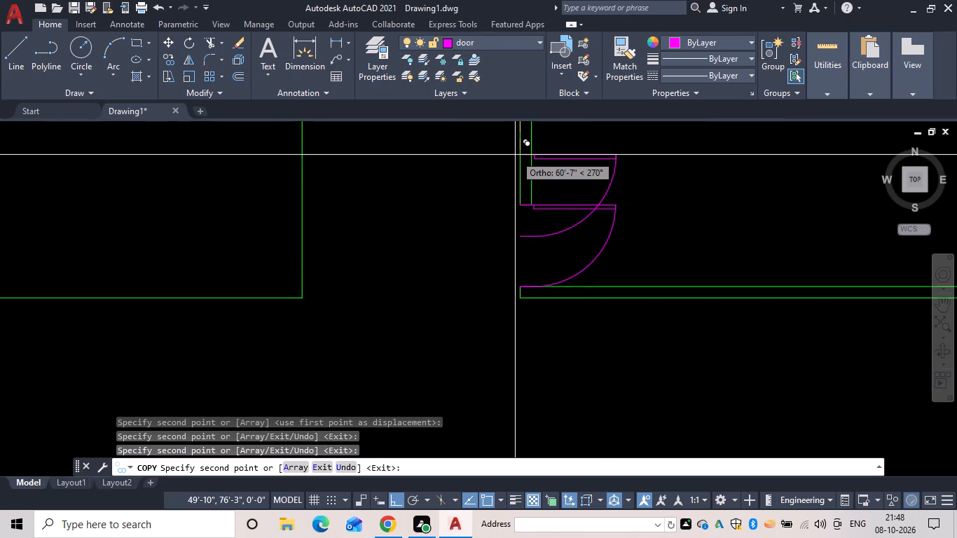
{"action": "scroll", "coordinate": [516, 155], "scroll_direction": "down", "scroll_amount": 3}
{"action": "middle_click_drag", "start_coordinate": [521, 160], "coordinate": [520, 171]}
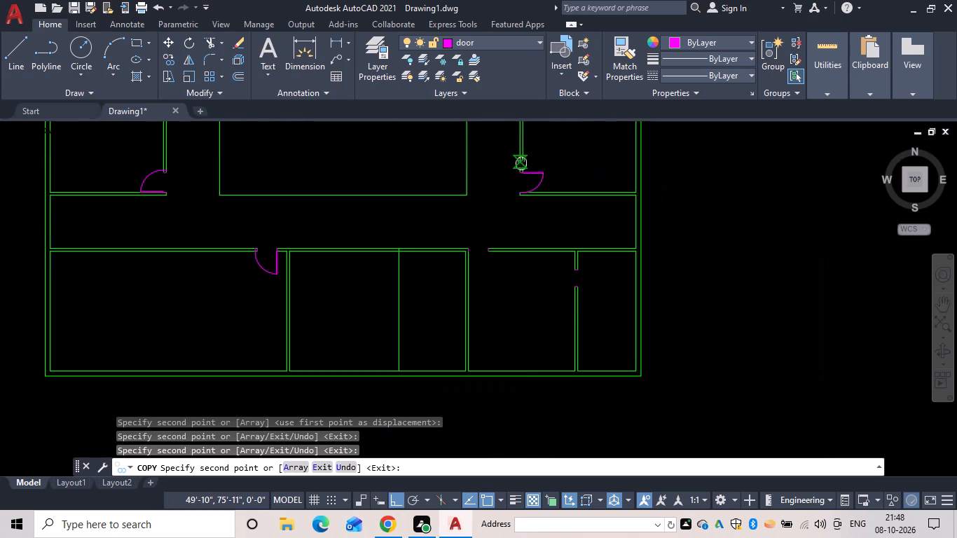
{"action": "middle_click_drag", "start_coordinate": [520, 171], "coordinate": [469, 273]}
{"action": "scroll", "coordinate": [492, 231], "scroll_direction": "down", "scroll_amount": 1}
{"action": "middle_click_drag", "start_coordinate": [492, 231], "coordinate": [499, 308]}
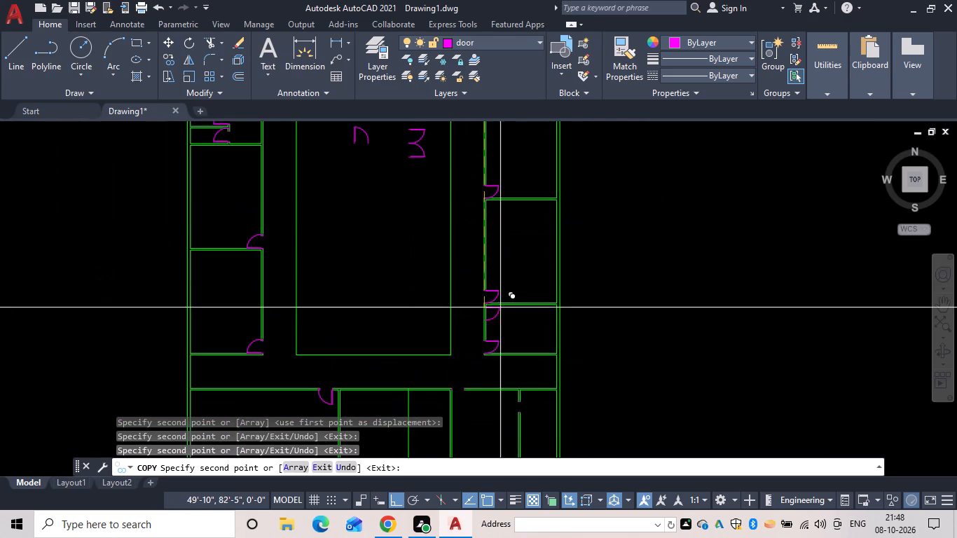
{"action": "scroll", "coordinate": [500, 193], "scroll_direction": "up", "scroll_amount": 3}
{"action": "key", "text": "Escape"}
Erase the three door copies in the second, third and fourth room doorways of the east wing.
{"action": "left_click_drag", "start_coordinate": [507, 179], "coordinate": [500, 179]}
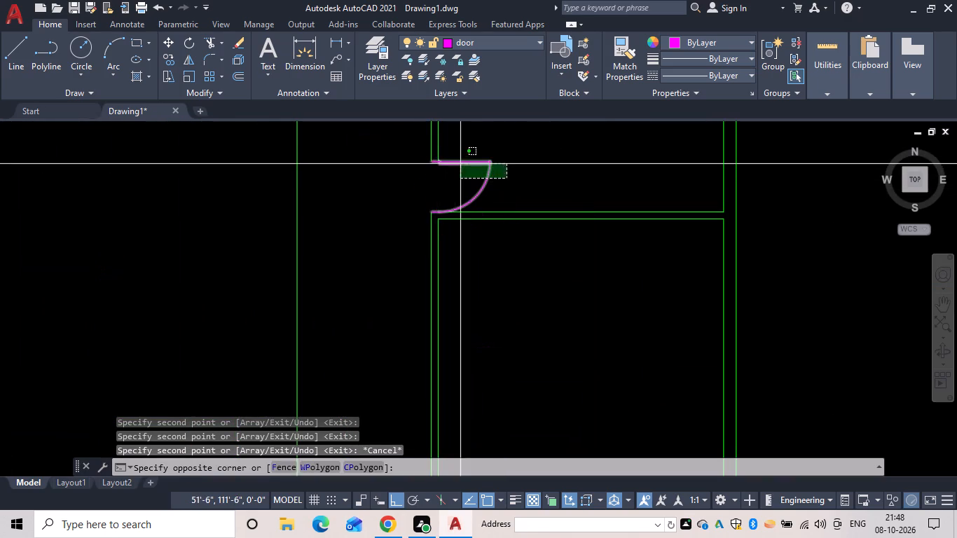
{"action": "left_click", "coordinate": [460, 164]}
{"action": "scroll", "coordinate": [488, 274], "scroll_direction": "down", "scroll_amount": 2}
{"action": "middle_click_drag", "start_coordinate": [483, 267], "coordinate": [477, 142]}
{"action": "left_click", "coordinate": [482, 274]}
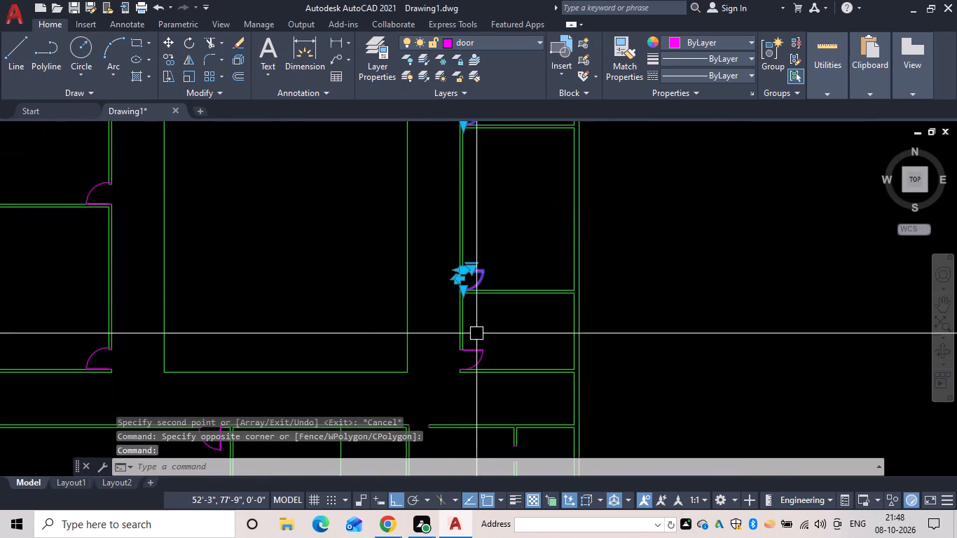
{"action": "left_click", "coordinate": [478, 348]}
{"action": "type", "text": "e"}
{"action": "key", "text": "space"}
Copy the lower mirrored courtyard door from its leaf-side outer end to the south jamb's outer corner of the east wing's second room doorway.
{"action": "scroll", "coordinate": [478, 341], "scroll_direction": "down", "scroll_amount": 2}
{"action": "middle_click_drag", "start_coordinate": [478, 343], "coordinate": [490, 386]}
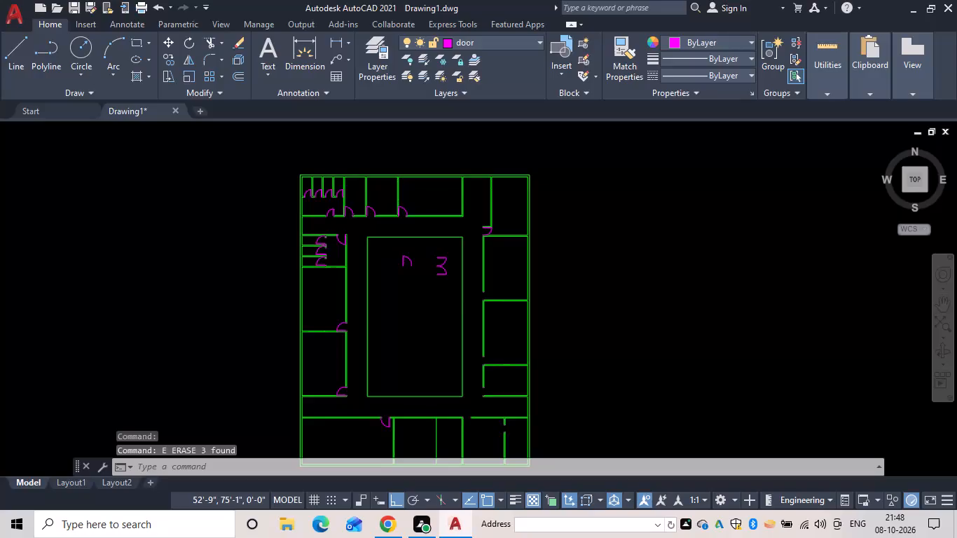
{"action": "scroll", "coordinate": [450, 283], "scroll_direction": "up", "scroll_amount": 4}
{"action": "key", "text": "c"}
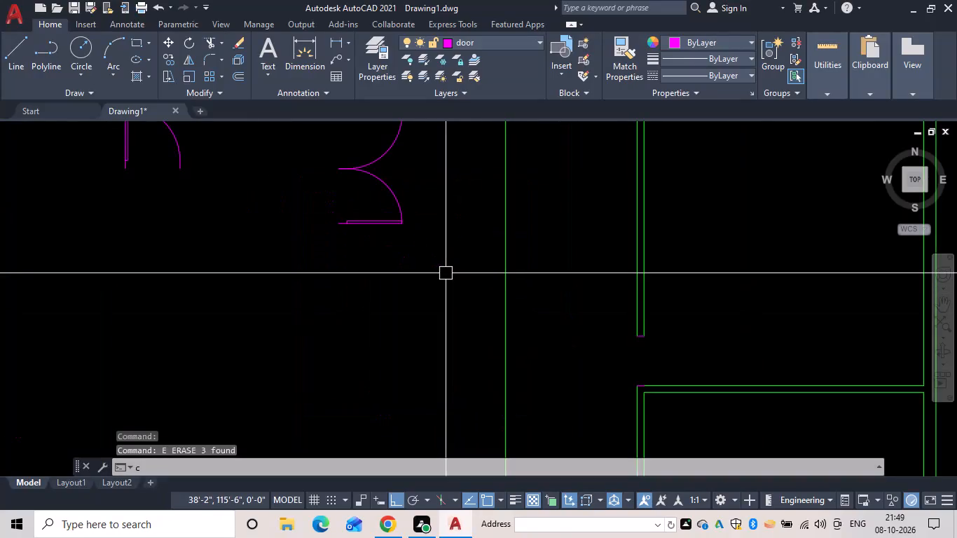
{"action": "type", "text": "o"}
{"action": "key", "text": "space"}
{"action": "left_click_drag", "start_coordinate": [432, 266], "coordinate": [387, 204]}
{"action": "left_click_drag", "start_coordinate": [384, 201], "coordinate": [380, 211]}
{"action": "scroll", "coordinate": [350, 227], "scroll_direction": "up", "scroll_amount": 2}
{"action": "key", "text": "space"}
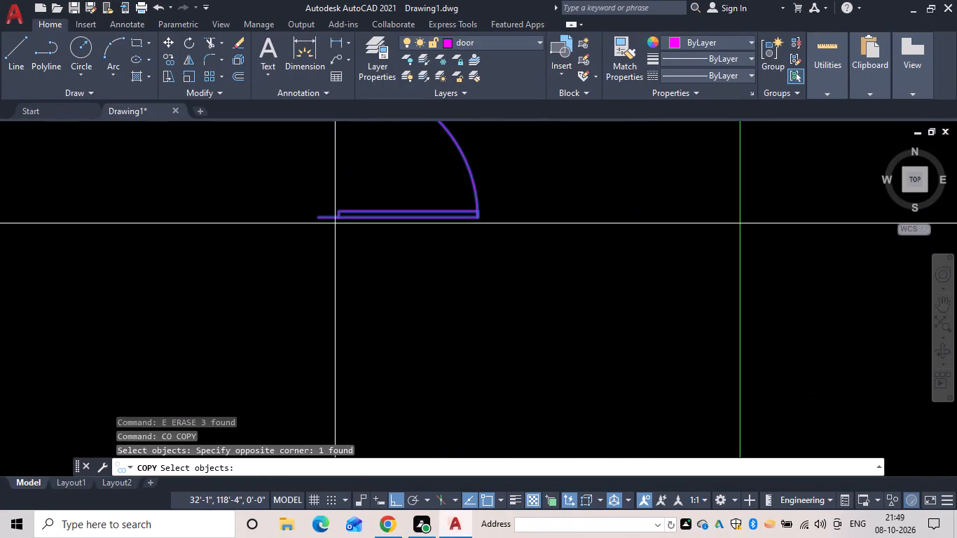
{"action": "left_click", "coordinate": [315, 217]}
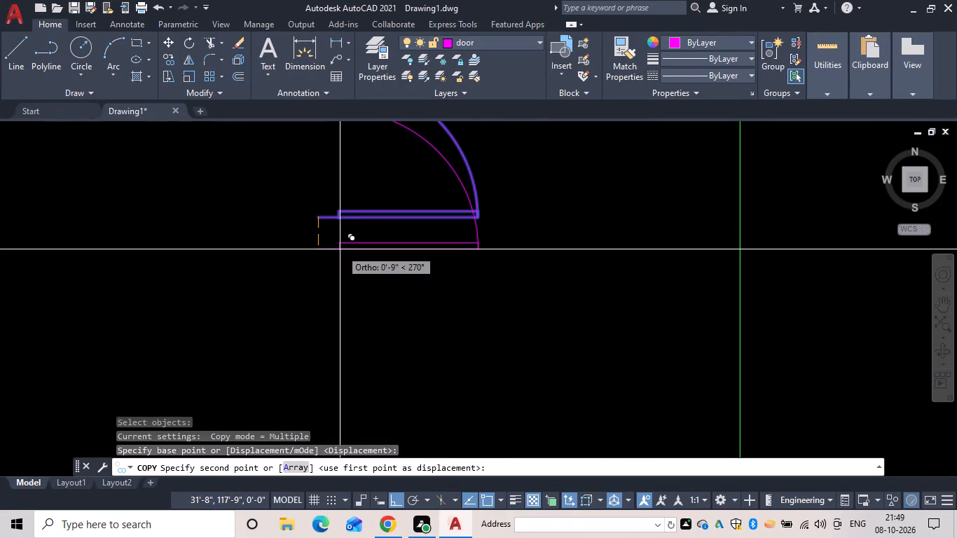
{"action": "scroll", "coordinate": [362, 263], "scroll_direction": "down", "scroll_amount": 2}
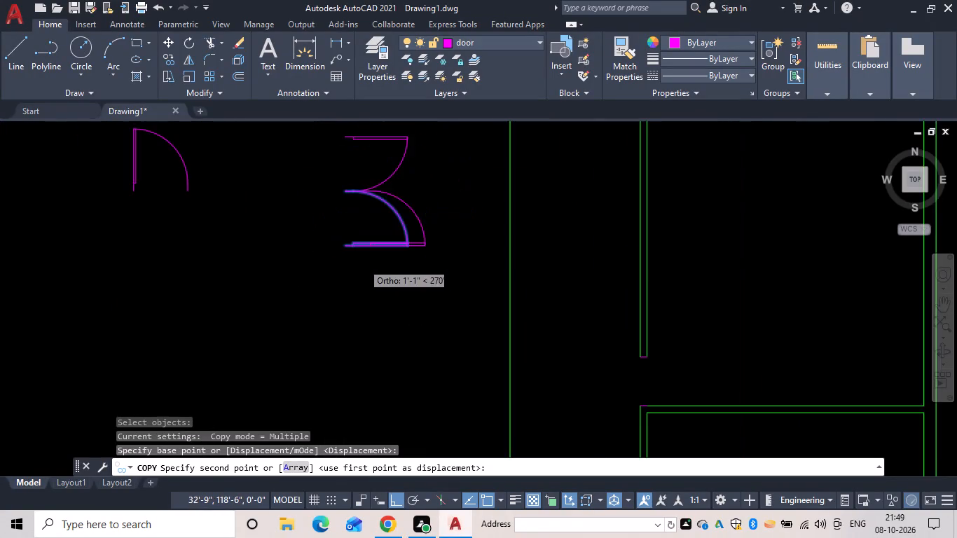
{"action": "middle_click_drag", "start_coordinate": [353, 262], "coordinate": [252, 377]}
{"action": "scroll", "coordinate": [505, 245], "scroll_direction": "down", "scroll_amount": 2}
{"action": "middle_click_drag", "start_coordinate": [505, 245], "coordinate": [378, 333]}
{"action": "middle_click_drag", "start_coordinate": [411, 305], "coordinate": [420, 224]}
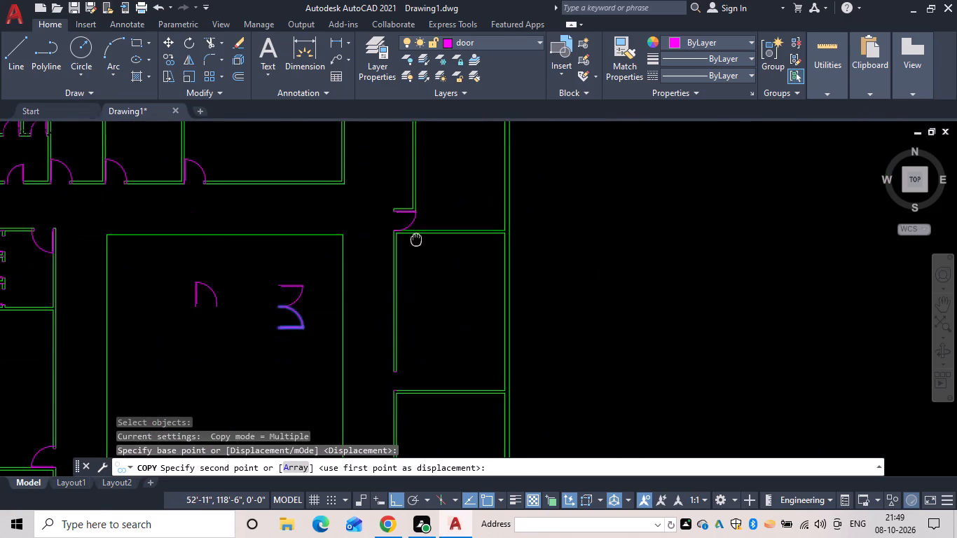
{"action": "middle_click_drag", "start_coordinate": [420, 224], "coordinate": [434, 155]}
{"action": "scroll", "coordinate": [401, 282], "scroll_direction": "up", "scroll_amount": 3}
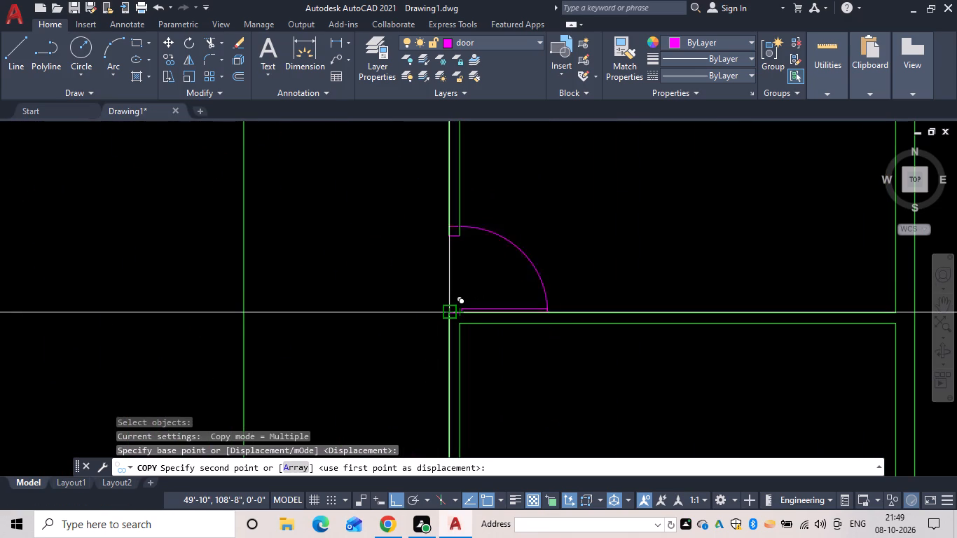
{"action": "left_click", "coordinate": [448, 312]}
Copy the same mirrored door to the south jamb's outer corner of the east wing's third room doorway.
{"action": "scroll", "coordinate": [444, 338], "scroll_direction": "down", "scroll_amount": 1}
{"action": "middle_click_drag", "start_coordinate": [436, 327], "coordinate": [442, 116]}
{"action": "scroll", "coordinate": [439, 313], "scroll_direction": "down", "scroll_amount": 1}
{"action": "middle_click_drag", "start_coordinate": [437, 313], "coordinate": [438, 150]}
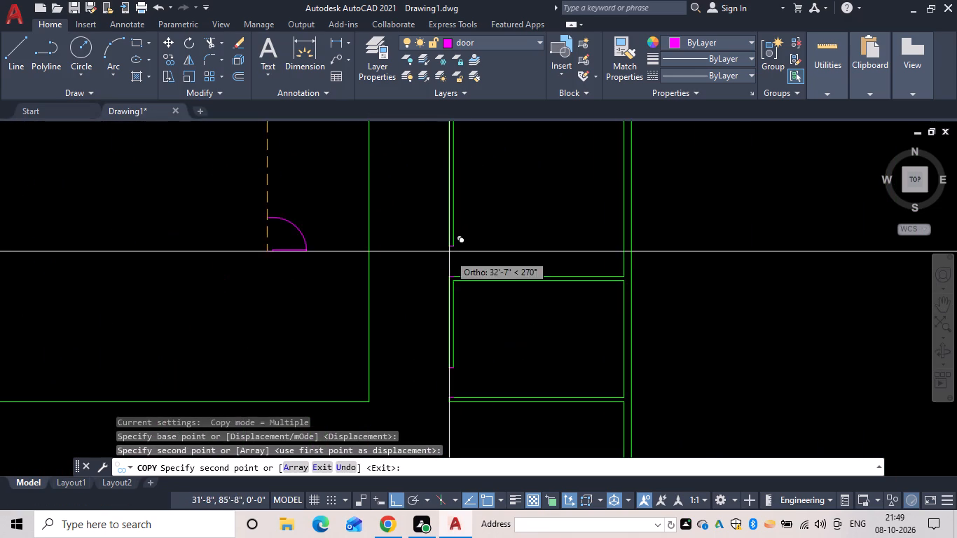
{"action": "scroll", "coordinate": [446, 270], "scroll_direction": "up", "scroll_amount": 4}
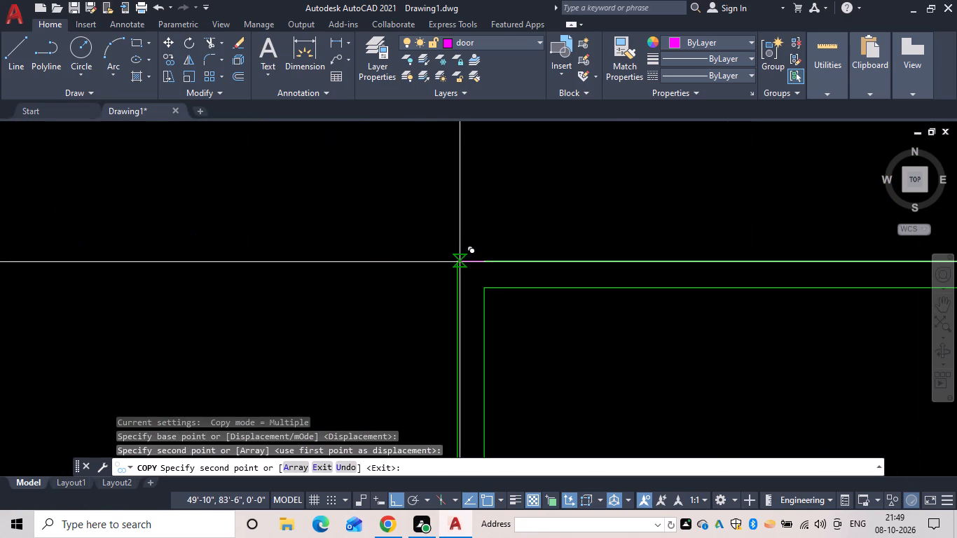
{"action": "left_click", "coordinate": [457, 259]}
Copy the same mirrored door to the south jamb's outer corner of the east wing's small fourth room doorway and finish copying.
{"action": "scroll", "coordinate": [454, 312], "scroll_direction": "down", "scroll_amount": 2}
{"action": "middle_click_drag", "start_coordinate": [454, 312], "coordinate": [451, 222]}
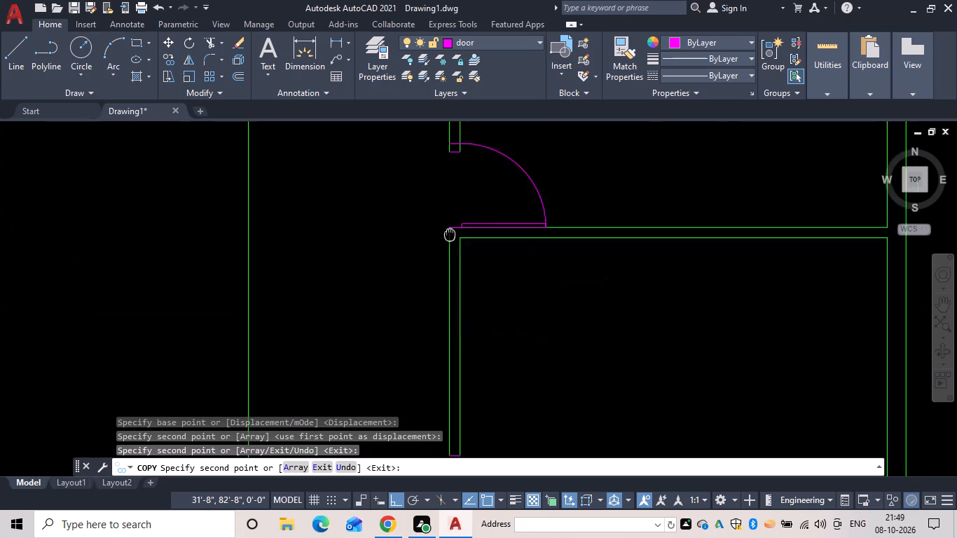
{"action": "middle_click_drag", "start_coordinate": [451, 222], "coordinate": [466, 146]}
{"action": "scroll", "coordinate": [455, 371], "scroll_direction": "down", "scroll_amount": 1}
{"action": "scroll", "coordinate": [460, 401], "scroll_direction": "up", "scroll_amount": 3}
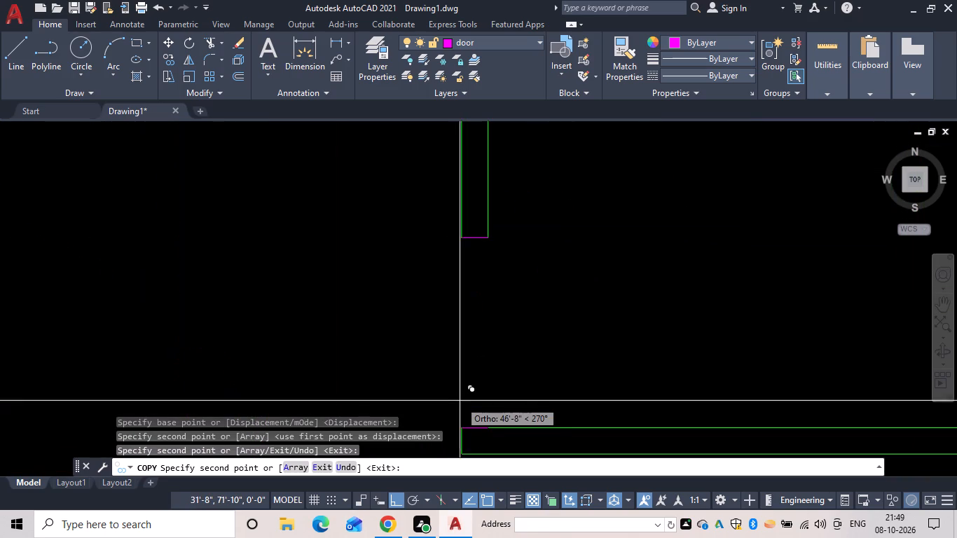
{"action": "left_click", "coordinate": [464, 425]}
{"action": "scroll", "coordinate": [440, 291], "scroll_direction": "down", "scroll_amount": 1}
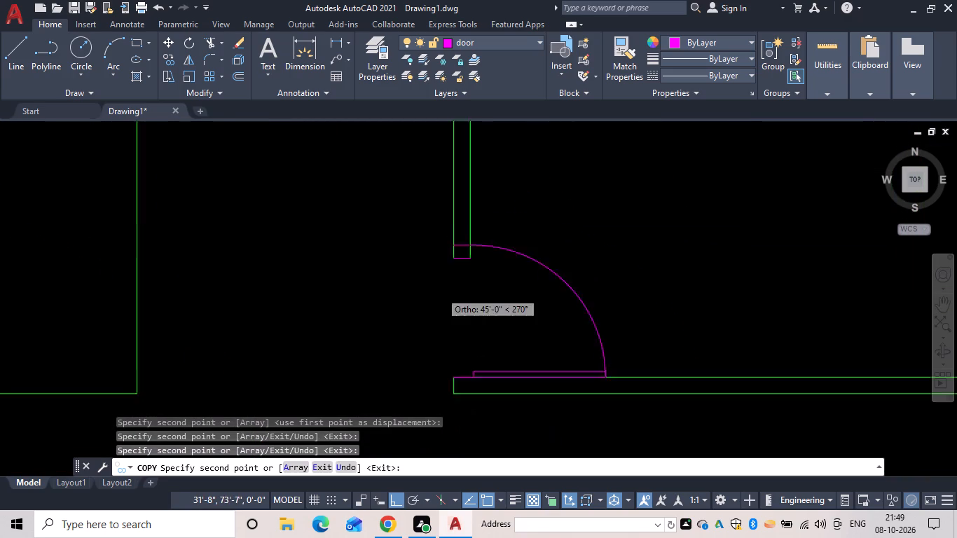
{"action": "scroll", "coordinate": [440, 291], "scroll_direction": "down", "scroll_amount": 2}
{"action": "middle_click_drag", "start_coordinate": [438, 290], "coordinate": [413, 402]}
{"action": "scroll", "coordinate": [455, 230], "scroll_direction": "down", "scroll_amount": 1}
{"action": "middle_click_drag", "start_coordinate": [453, 235], "coordinate": [427, 402]}
{"action": "middle_click_drag", "start_coordinate": [437, 225], "coordinate": [417, 364]}
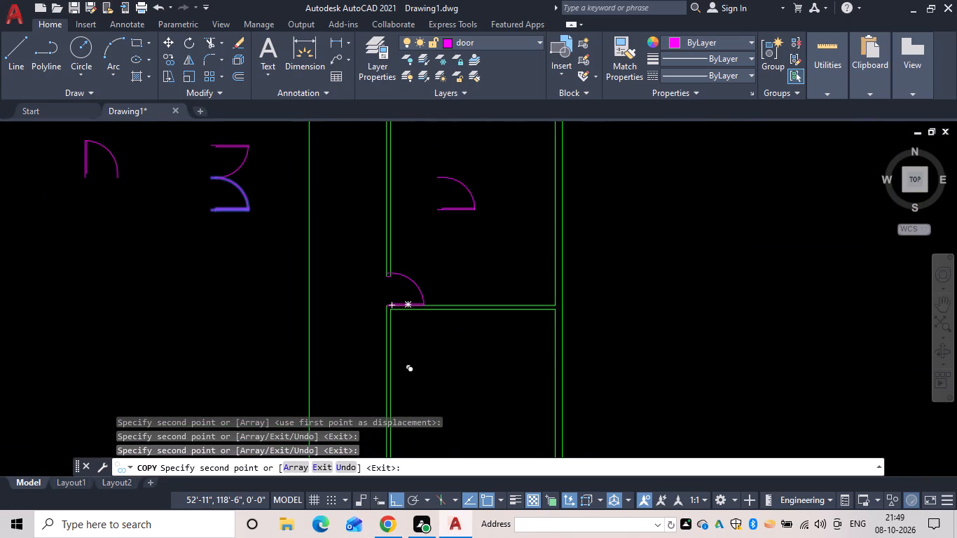
{"action": "middle_click_drag", "start_coordinate": [416, 323], "coordinate": [411, 378]}
{"action": "key", "text": "Escape"}
Erase the old door block in the first, northernmost room doorway of the east wing.
{"action": "scroll", "coordinate": [413, 227], "scroll_direction": "down", "scroll_amount": 1}
{"action": "middle_click_drag", "start_coordinate": [413, 258], "coordinate": [388, 391]}
{"action": "scroll", "coordinate": [372, 301], "scroll_direction": "up", "scroll_amount": 4}
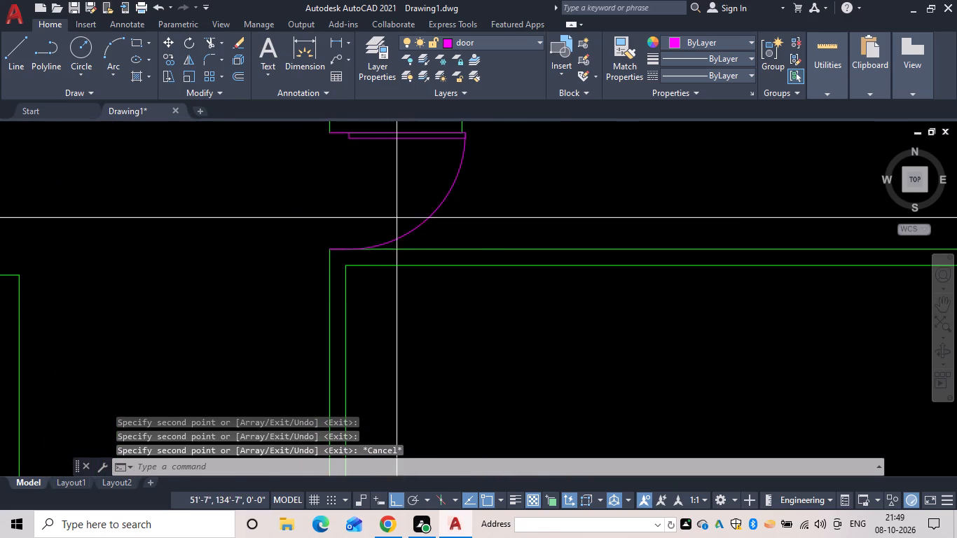
{"action": "left_click", "coordinate": [397, 218]}
{"action": "left_click", "coordinate": [413, 223]}
{"action": "left_click", "coordinate": [420, 222]}
{"action": "key", "text": "e"}
{"action": "key", "text": "space"}
Move the lower mirrored courtyard door from its leaf-side outer end to the south jamb's outer corner of the east wing's first doorway.
{"action": "scroll", "coordinate": [364, 226], "scroll_direction": "down", "scroll_amount": 2}
{"action": "middle_click_drag", "start_coordinate": [364, 226], "coordinate": [366, 226]}
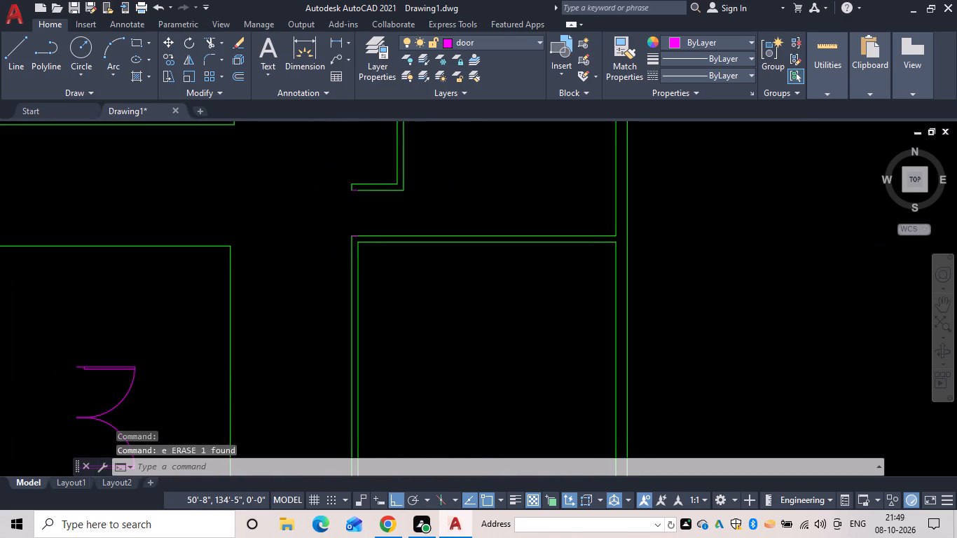
{"action": "middle_click_drag", "start_coordinate": [366, 226], "coordinate": [604, 226]}
{"action": "scroll", "coordinate": [296, 350], "scroll_direction": "down", "scroll_amount": 1}
{"action": "middle_click_drag", "start_coordinate": [289, 341], "coordinate": [266, 137]}
{"action": "type", "text": "m"}
{"action": "key", "text": "space"}
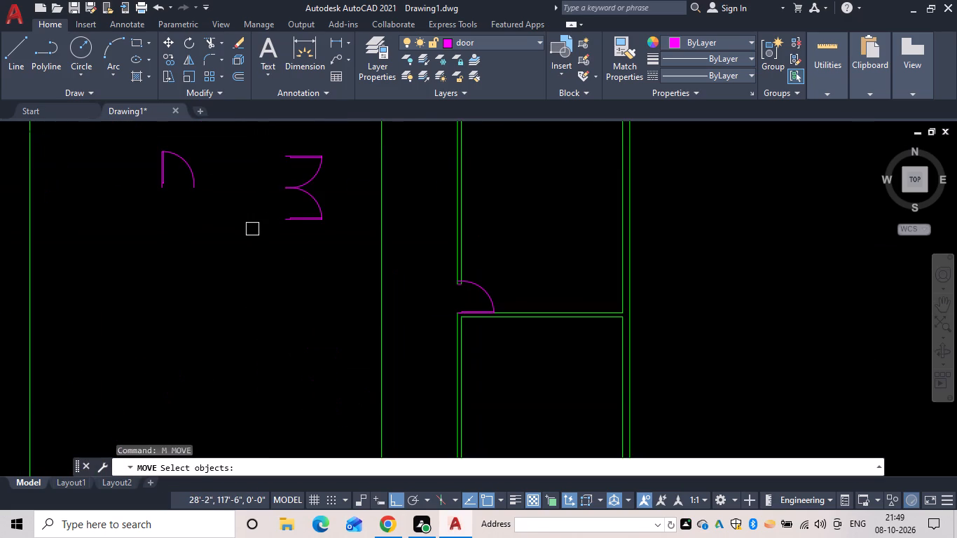
{"action": "left_click", "coordinate": [298, 215]}
{"action": "scroll", "coordinate": [289, 226], "scroll_direction": "up", "scroll_amount": 5}
{"action": "key", "text": "space"}
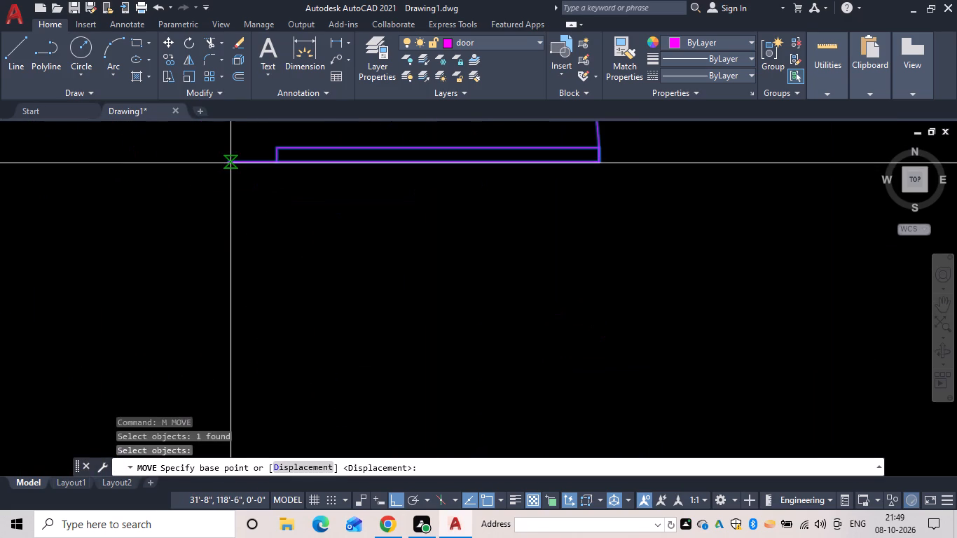
{"action": "left_click", "coordinate": [228, 163]}
{"action": "scroll", "coordinate": [264, 176], "scroll_direction": "down", "scroll_amount": 5}
{"action": "middle_click_drag", "start_coordinate": [263, 181], "coordinate": [172, 380]}
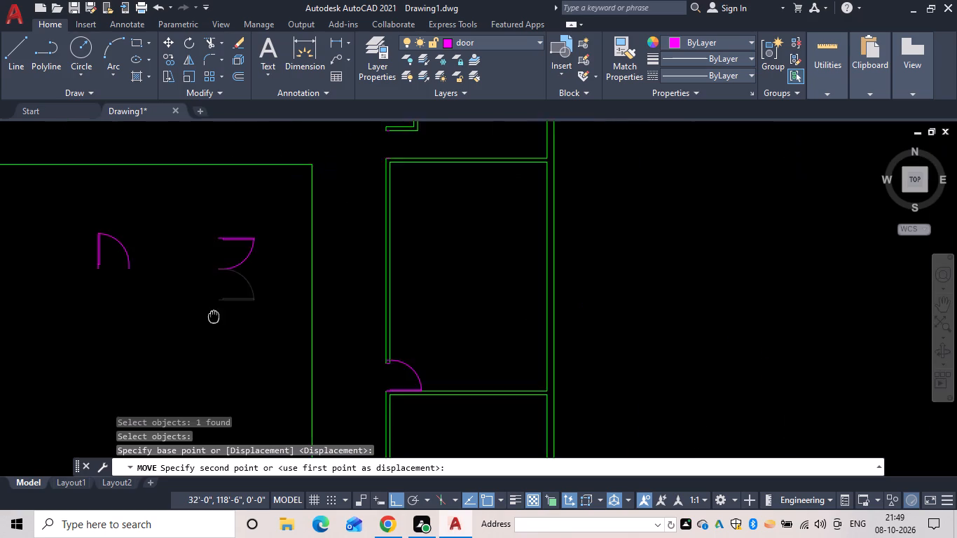
{"action": "scroll", "coordinate": [353, 204], "scroll_direction": "up", "scroll_amount": 3}
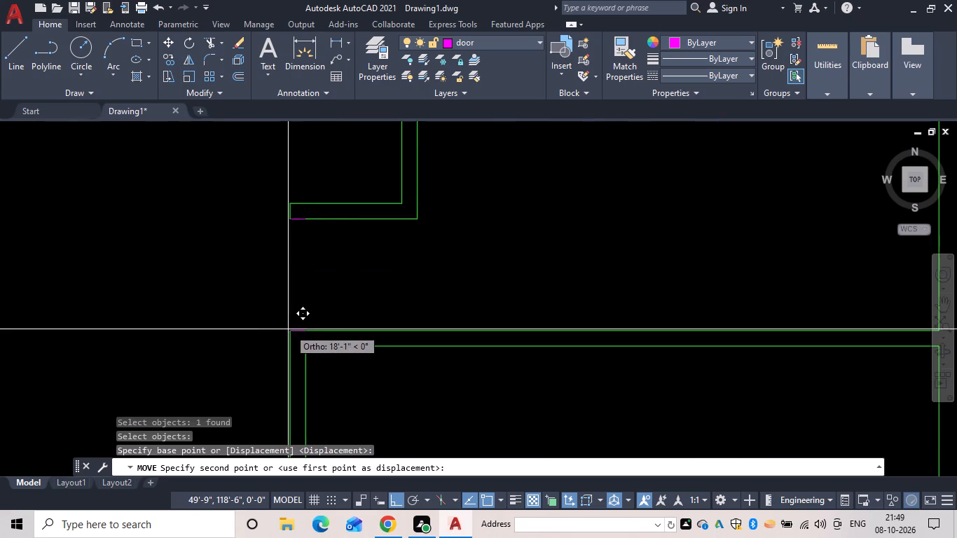
{"action": "left_click", "coordinate": [290, 331]}
{"action": "scroll", "coordinate": [266, 331], "scroll_direction": "down", "scroll_amount": 3}
{"action": "scroll", "coordinate": [287, 296], "scroll_direction": "up", "scroll_amount": 3}
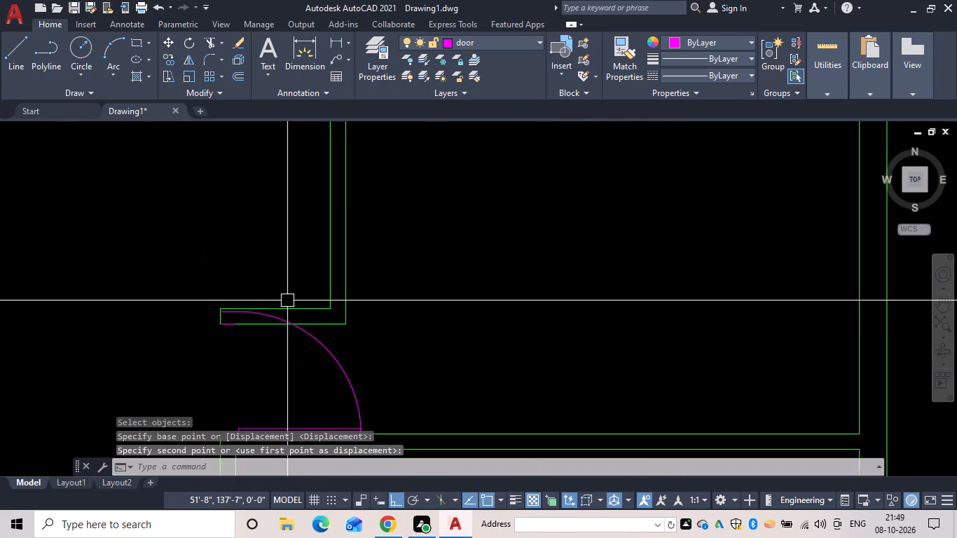
Shorten the first doorway's door block so its arc end meets the face of the north jamb.
{"action": "left_click", "coordinate": [294, 325]}
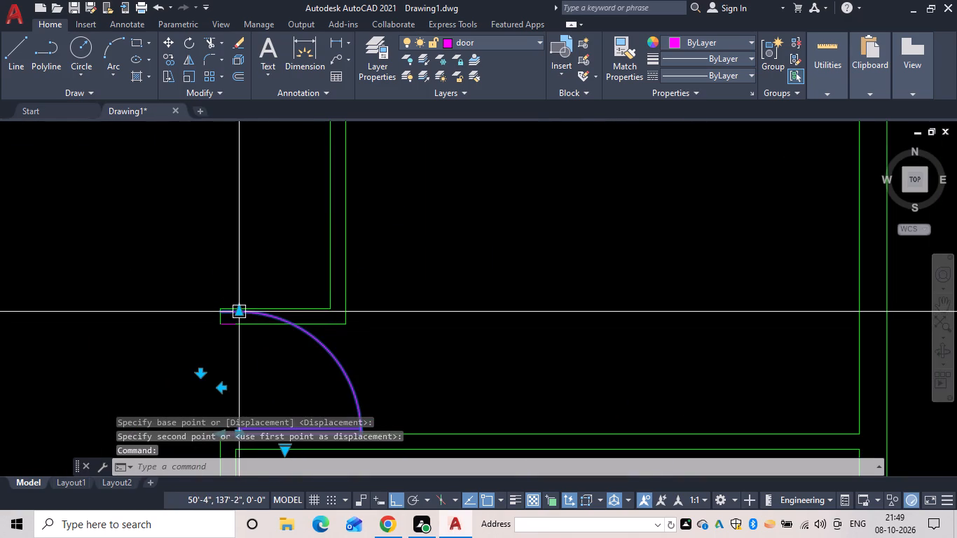
{"action": "left_click", "coordinate": [242, 310]}
{"action": "left_click", "coordinate": [243, 326]}
{"action": "scroll", "coordinate": [239, 347], "scroll_direction": "down", "scroll_amount": 2}
{"action": "middle_click_drag", "start_coordinate": [242, 287], "coordinate": [237, 344]}
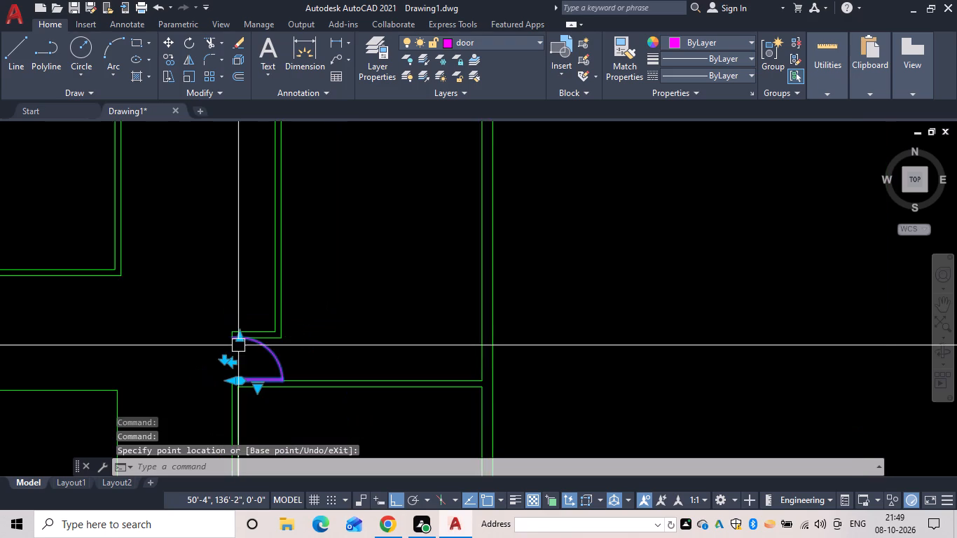
{"action": "middle_click_drag", "start_coordinate": [237, 344], "coordinate": [287, 125]}
{"action": "scroll", "coordinate": [310, 330], "scroll_direction": "down", "scroll_amount": 1}
{"action": "key", "text": "Escape"}
Rotate the remaining mirrored courtyard door a quarter turn clockwise so its leaf points south.
{"action": "middle_click_drag", "start_coordinate": [311, 312], "coordinate": [335, 143]}
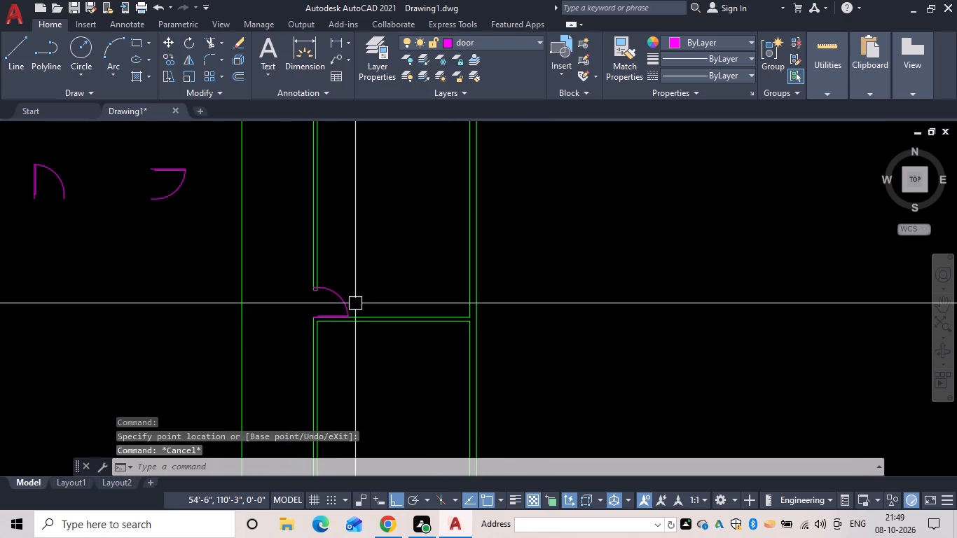
{"action": "middle_click_drag", "start_coordinate": [336, 306], "coordinate": [351, 207]}
{"action": "scroll", "coordinate": [351, 207], "scroll_direction": "up", "scroll_amount": 2}
{"action": "scroll", "coordinate": [329, 228], "scroll_direction": "down", "scroll_amount": 4}
{"action": "middle_click_drag", "start_coordinate": [324, 285], "coordinate": [398, 183]}
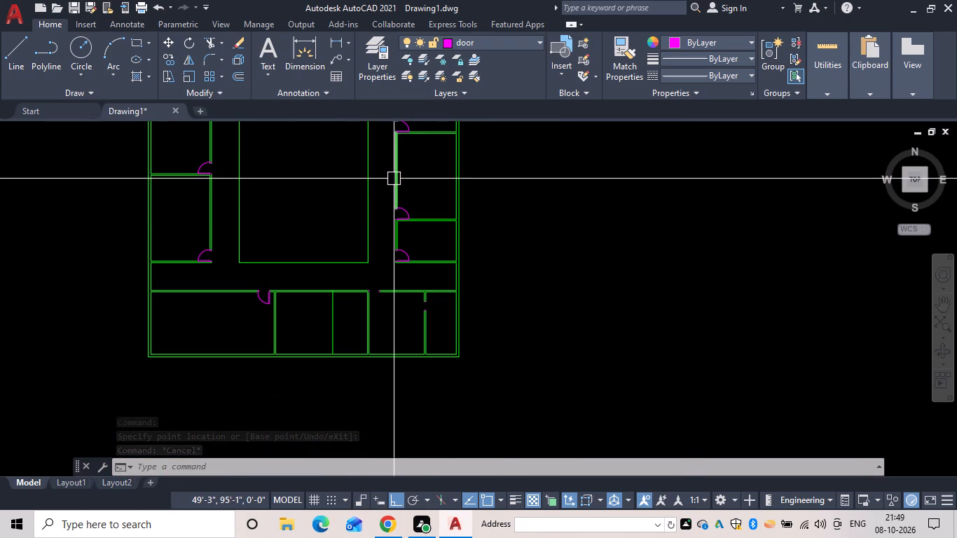
{"action": "scroll", "coordinate": [378, 220], "scroll_direction": "down", "scroll_amount": 1}
{"action": "middle_click_drag", "start_coordinate": [375, 220], "coordinate": [372, 251]}
{"action": "scroll", "coordinate": [305, 167], "scroll_direction": "up", "scroll_amount": 4}
{"action": "middle_click_drag", "start_coordinate": [371, 172], "coordinate": [397, 260]}
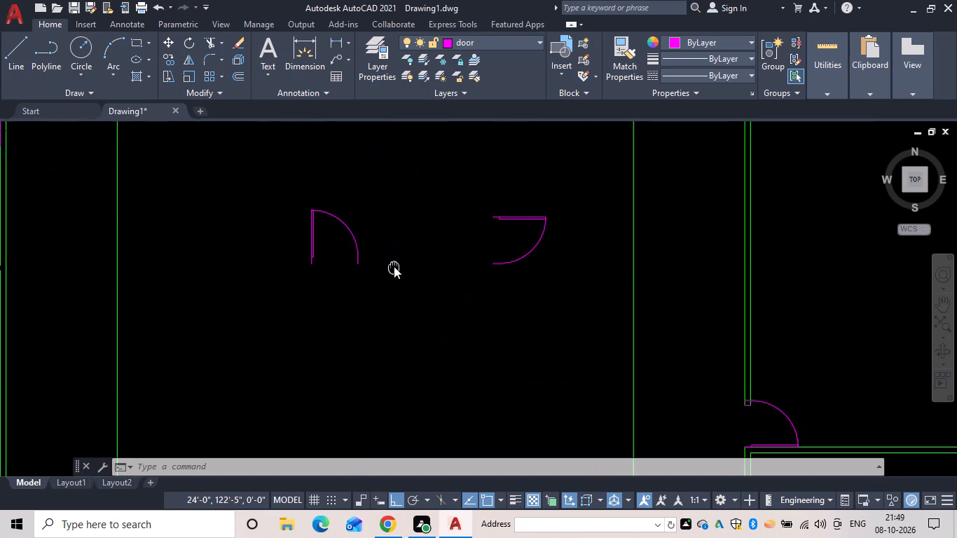
{"action": "middle_click_drag", "start_coordinate": [489, 397], "coordinate": [427, 436]}
{"action": "type", "text": "ro"}
{"action": "key", "text": "space"}
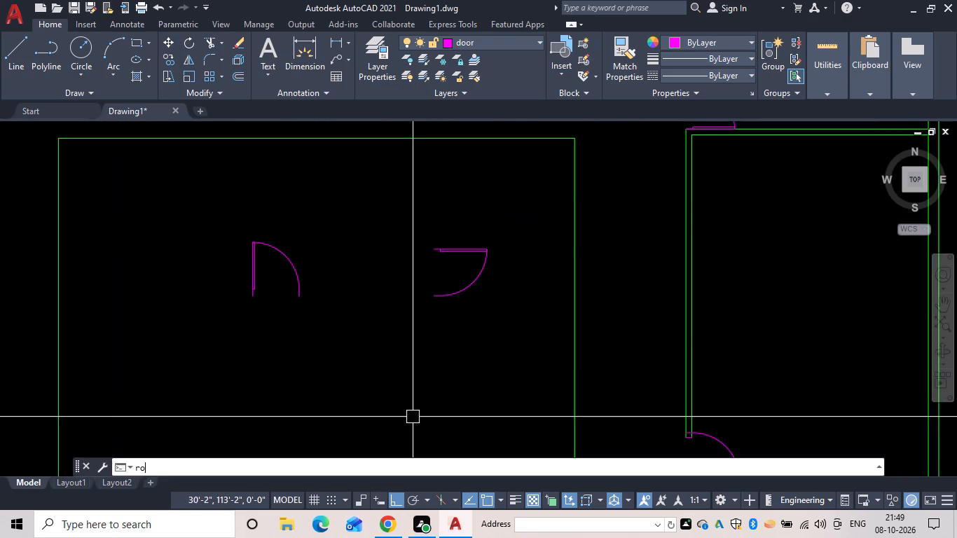
{"action": "left_click_drag", "start_coordinate": [460, 295], "coordinate": [439, 287]}
{"action": "key", "text": "space"}
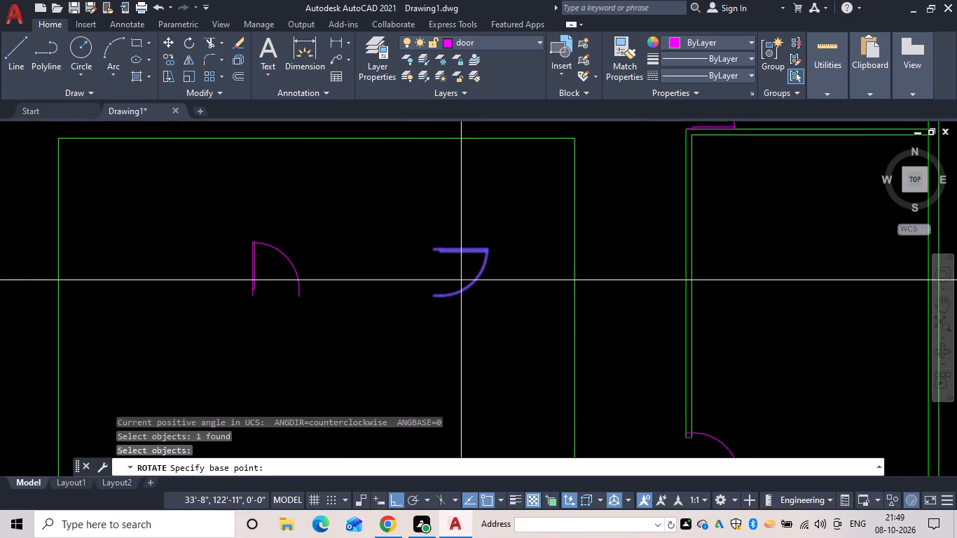
{"action": "left_click_drag", "start_coordinate": [461, 280], "coordinate": [455, 288]}
{"action": "left_click", "coordinate": [505, 406]}
{"action": "key", "text": "Escape"}
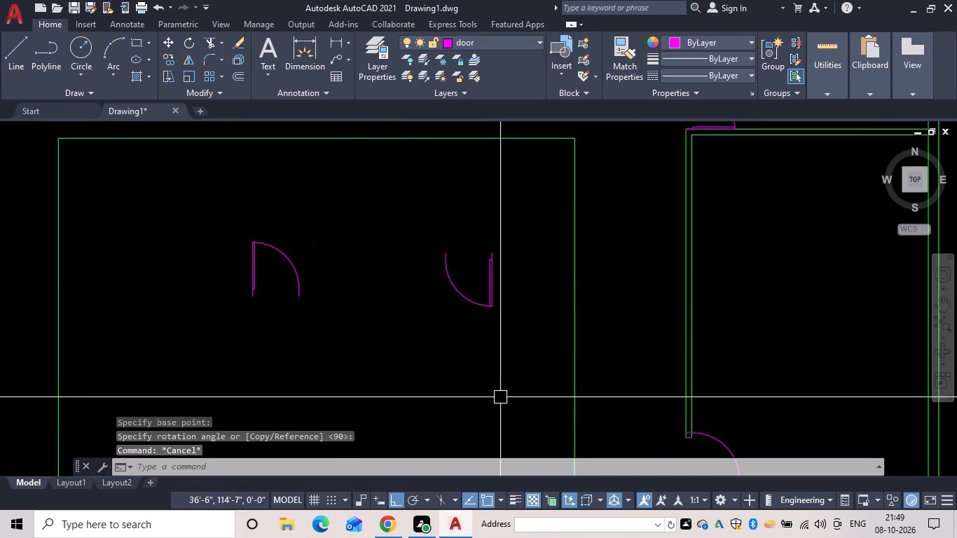
Mirror the rotated courtyard door across a vertical line through its arc end, erasing the source.
{"action": "type", "text": "mi"}
{"action": "key", "text": "space"}
{"action": "left_click", "coordinate": [498, 273]}
{"action": "key", "text": "space"}
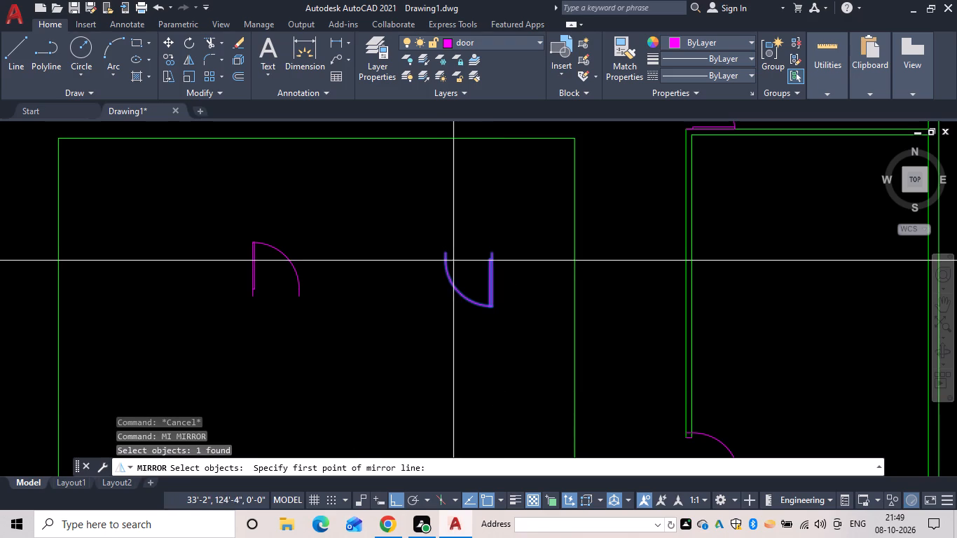
{"action": "left_click_drag", "start_coordinate": [446, 252], "coordinate": [443, 239]}
{"action": "left_click", "coordinate": [433, 202]}
{"action": "type", "text": "y"}
{"action": "key", "text": "space"}
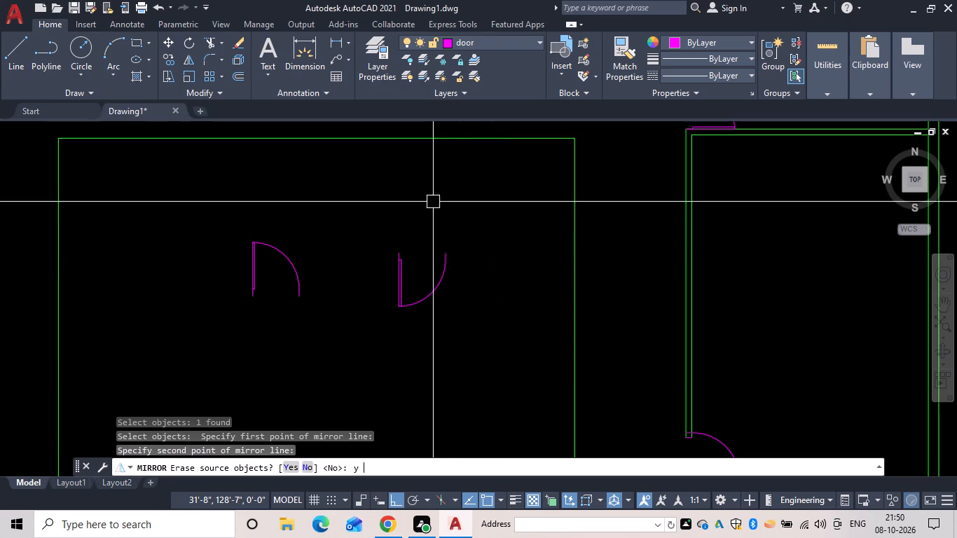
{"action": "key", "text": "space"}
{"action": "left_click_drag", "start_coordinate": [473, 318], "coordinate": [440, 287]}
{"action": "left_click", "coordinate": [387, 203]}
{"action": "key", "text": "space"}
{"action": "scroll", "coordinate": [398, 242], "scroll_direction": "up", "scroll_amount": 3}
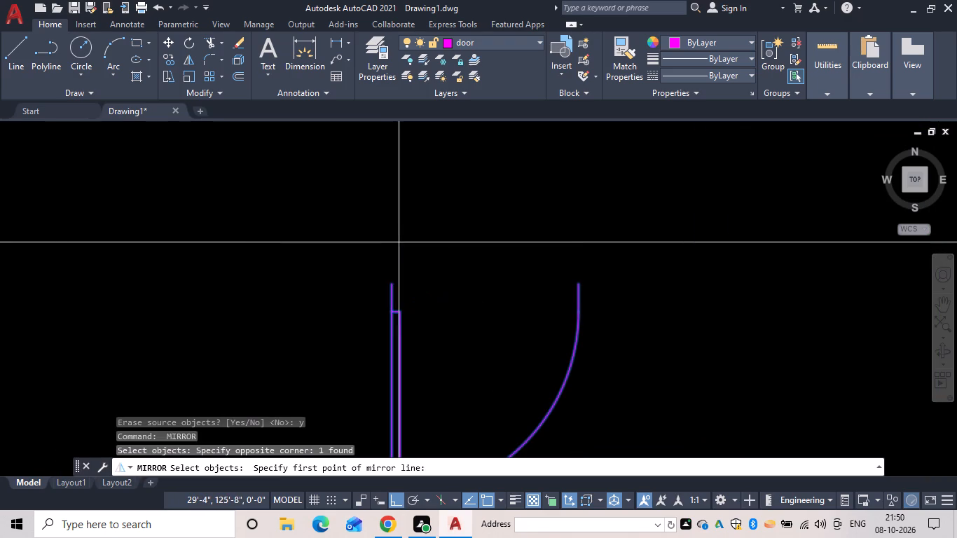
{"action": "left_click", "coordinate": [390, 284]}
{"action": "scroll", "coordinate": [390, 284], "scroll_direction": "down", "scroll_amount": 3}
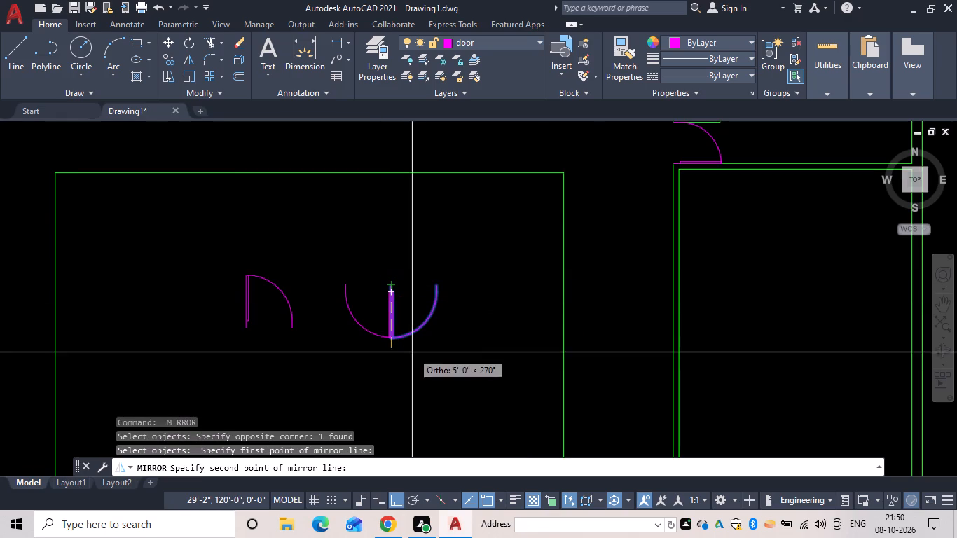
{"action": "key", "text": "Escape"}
Move the mirrored door from its leaf-side outer end to the west jamb's outer corner of the south wing's empty corridor doorway.
{"action": "key", "text": "m"}
{"action": "key", "text": "space"}
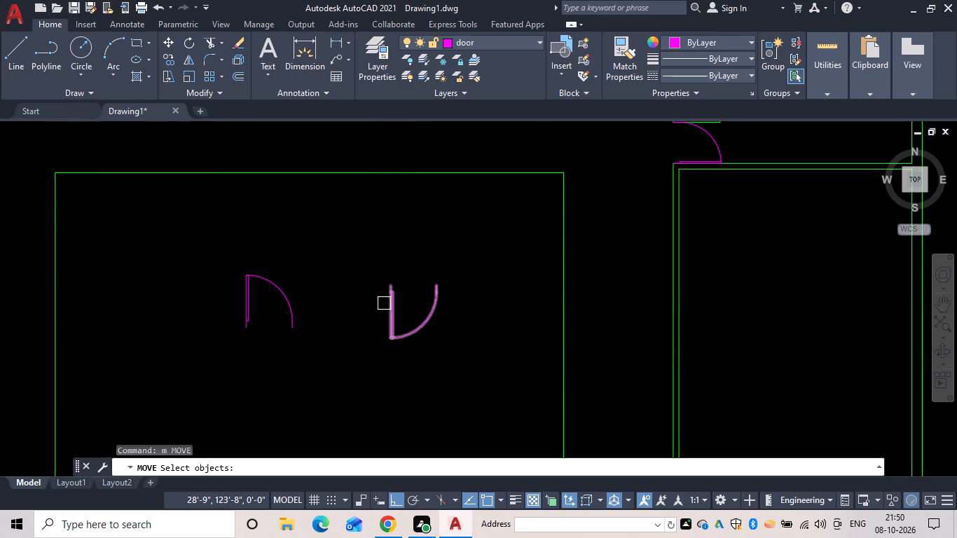
{"action": "left_click", "coordinate": [392, 300]}
{"action": "key", "text": "space"}
{"action": "scroll", "coordinate": [394, 288], "scroll_direction": "up", "scroll_amount": 3}
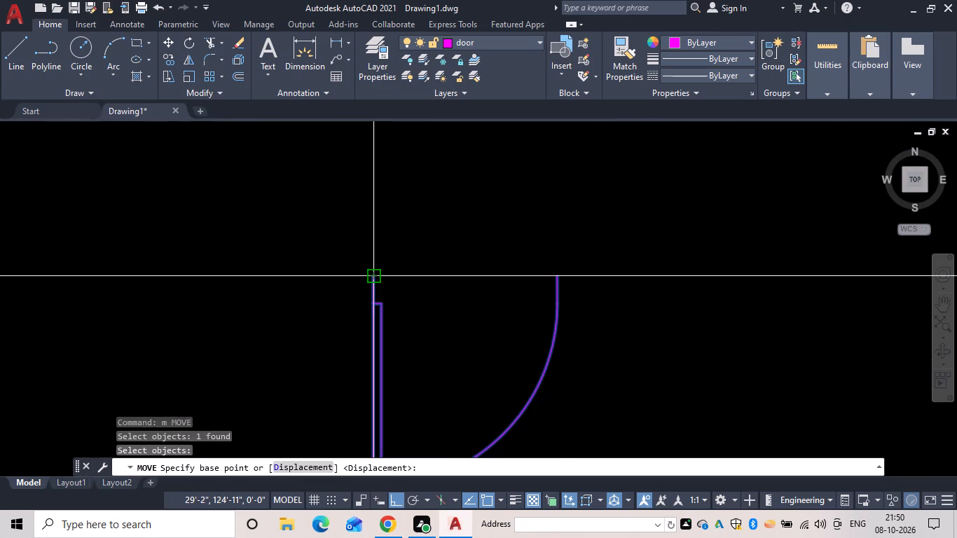
{"action": "left_click", "coordinate": [370, 270]}
{"action": "scroll", "coordinate": [372, 290], "scroll_direction": "down", "scroll_amount": 8}
{"action": "middle_click_drag", "start_coordinate": [374, 302], "coordinate": [329, 83]}
{"action": "scroll", "coordinate": [343, 198], "scroll_direction": "up", "scroll_amount": 1}
{"action": "middle_click_drag", "start_coordinate": [346, 198], "coordinate": [356, 230]}
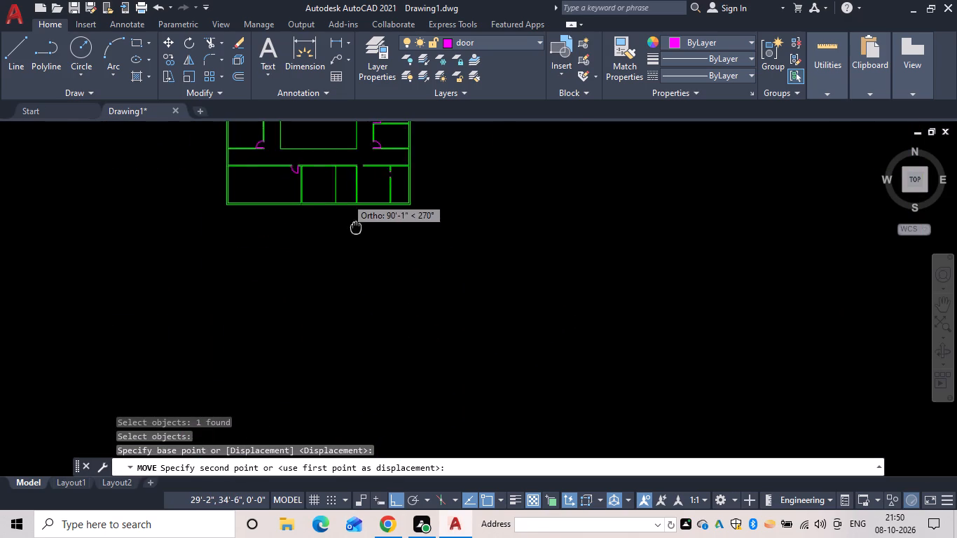
{"action": "middle_click_drag", "start_coordinate": [356, 230], "coordinate": [354, 329]}
{"action": "scroll", "coordinate": [356, 282], "scroll_direction": "up", "scroll_amount": 4}
{"action": "scroll", "coordinate": [334, 213], "scroll_direction": "up", "scroll_amount": 2}
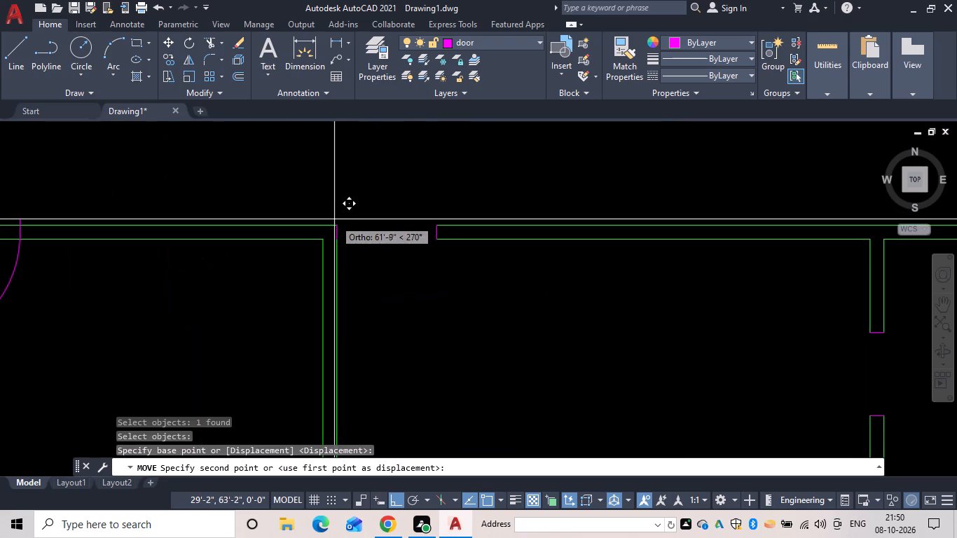
{"action": "left_click", "coordinate": [336, 223]}
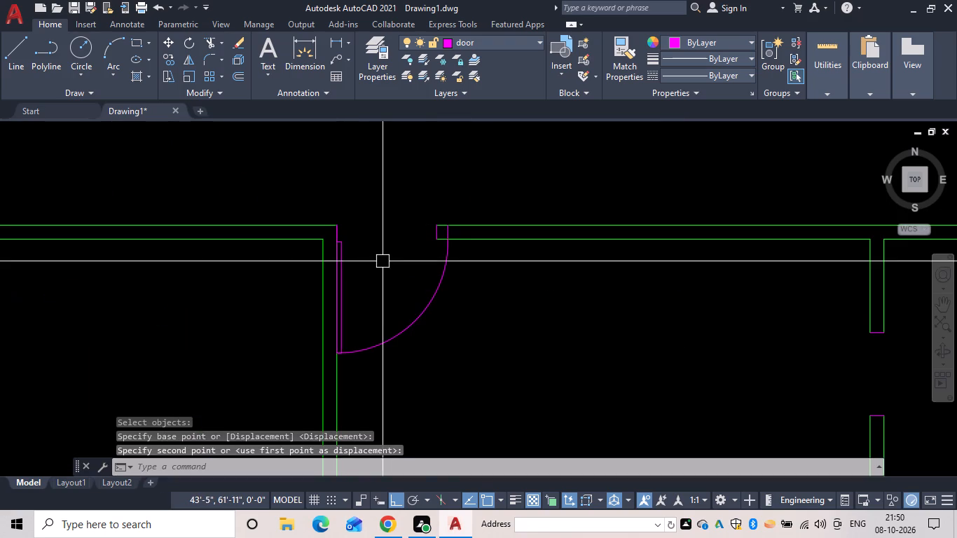
{"action": "key", "text": "Escape"}
Shorten the south wing door block so its arc end meets the face of the east jamb.
{"action": "left_click", "coordinate": [445, 257]}
{"action": "left_click", "coordinate": [449, 239]}
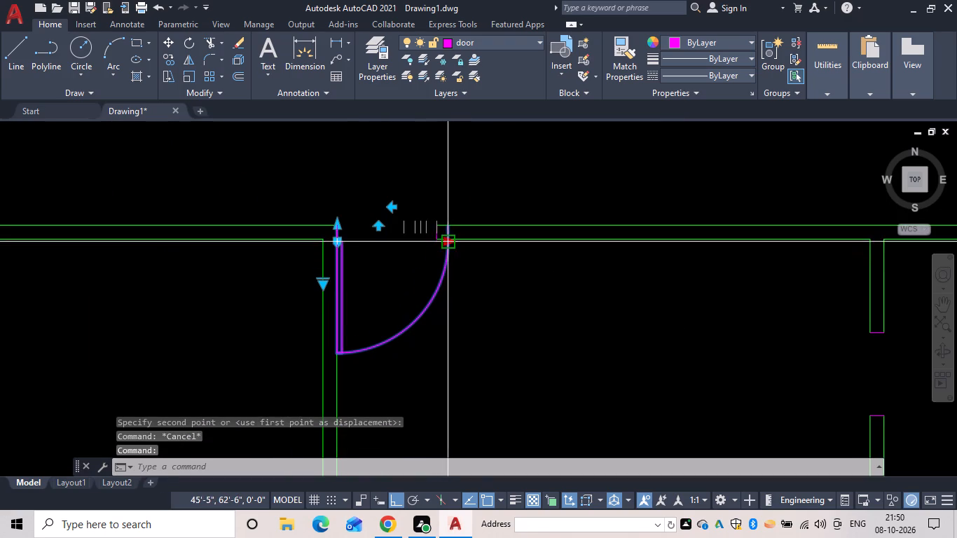
{"action": "left_click", "coordinate": [434, 243]}
{"action": "key", "text": "Escape"}
{"action": "scroll", "coordinate": [497, 280], "scroll_direction": "down", "scroll_amount": 3}
{"action": "middle_click", "coordinate": [497, 280]}
{"action": "key", "text": "Escape"}
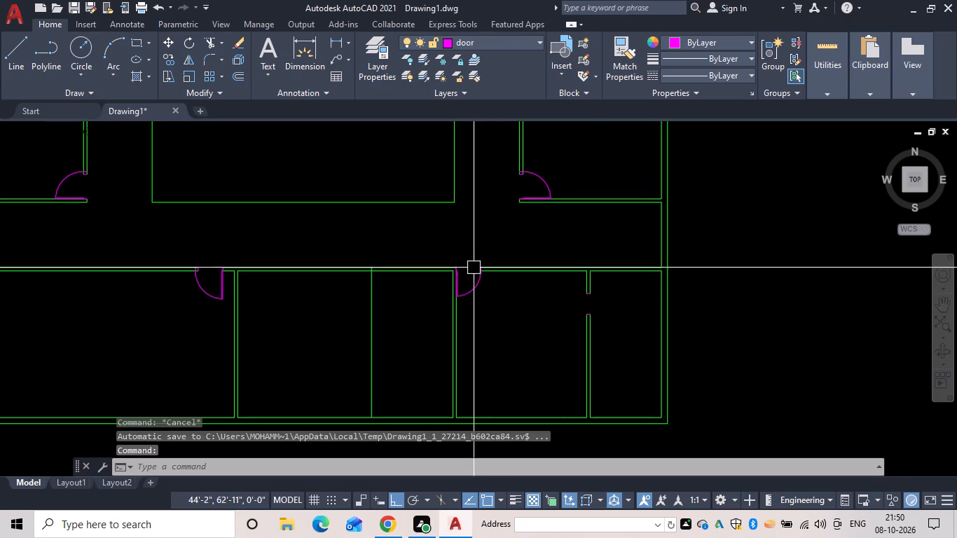
Rotate the remaining courtyard door block a quarter turn clockwise so its leaf points east.
{"action": "scroll", "coordinate": [469, 275], "scroll_direction": "down", "scroll_amount": 2}
{"action": "middle_click_drag", "start_coordinate": [470, 275], "coordinate": [475, 391]}
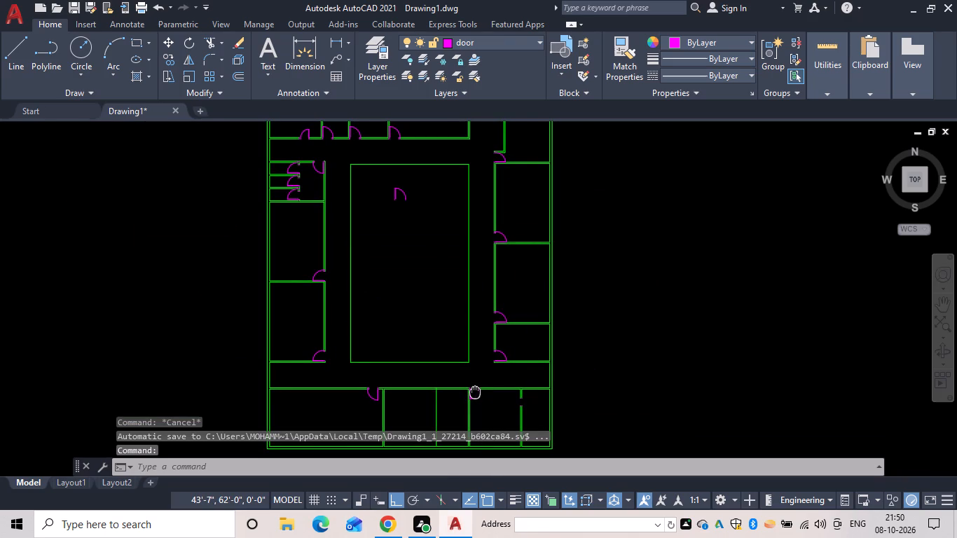
{"action": "middle_click_drag", "start_coordinate": [475, 391], "coordinate": [474, 391]}
{"action": "scroll", "coordinate": [405, 172], "scroll_direction": "up", "scroll_amount": 4}
{"action": "middle_click_drag", "start_coordinate": [409, 179], "coordinate": [408, 222]}
{"action": "scroll", "coordinate": [410, 223], "scroll_direction": "down", "scroll_amount": 4}
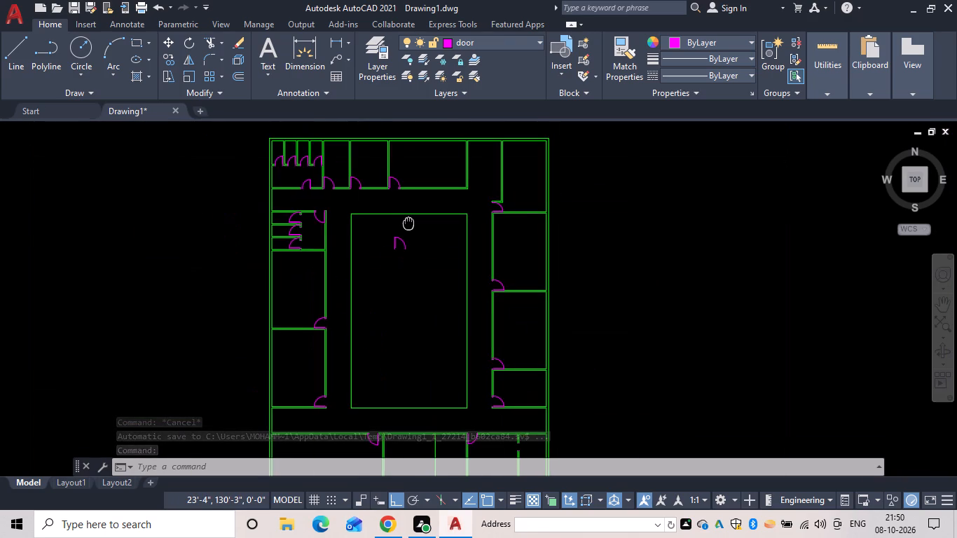
{"action": "middle_click_drag", "start_coordinate": [408, 222], "coordinate": [404, 222]}
{"action": "scroll", "coordinate": [404, 222], "scroll_direction": "up", "scroll_amount": 1}
{"action": "key", "text": "Escape"}
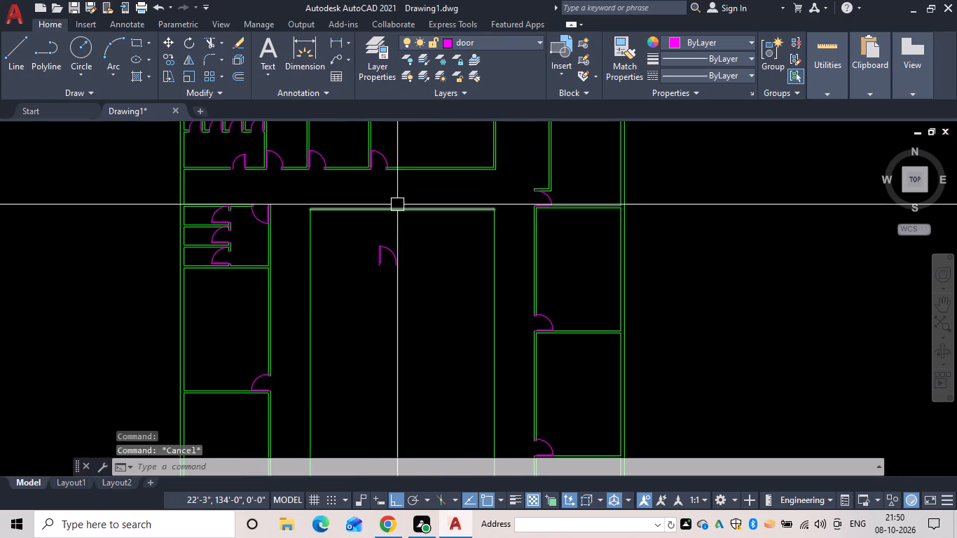
{"action": "type", "text": "ro"}
{"action": "key", "text": "space"}
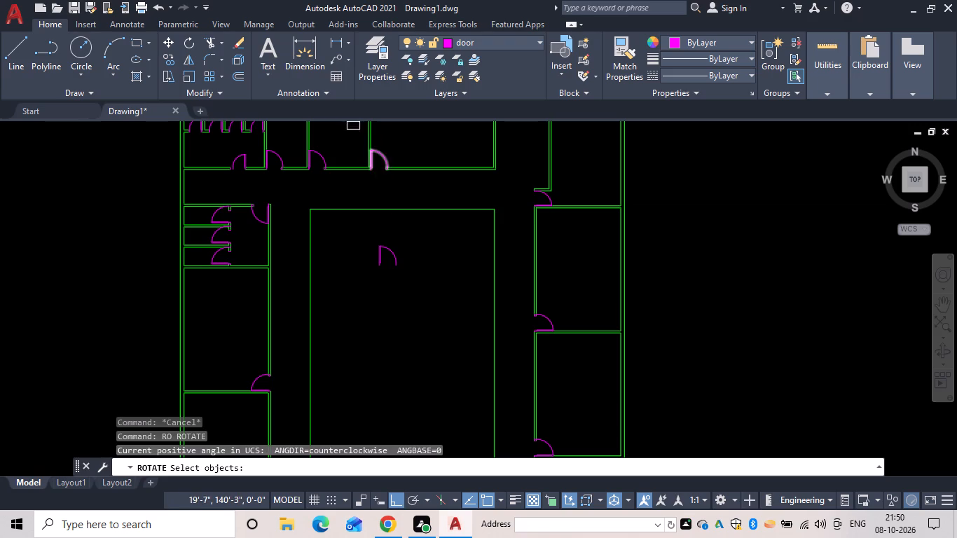
{"action": "left_click_drag", "start_coordinate": [415, 304], "coordinate": [372, 292]}
{"action": "left_click_drag", "start_coordinate": [361, 271], "coordinate": [371, 258]}
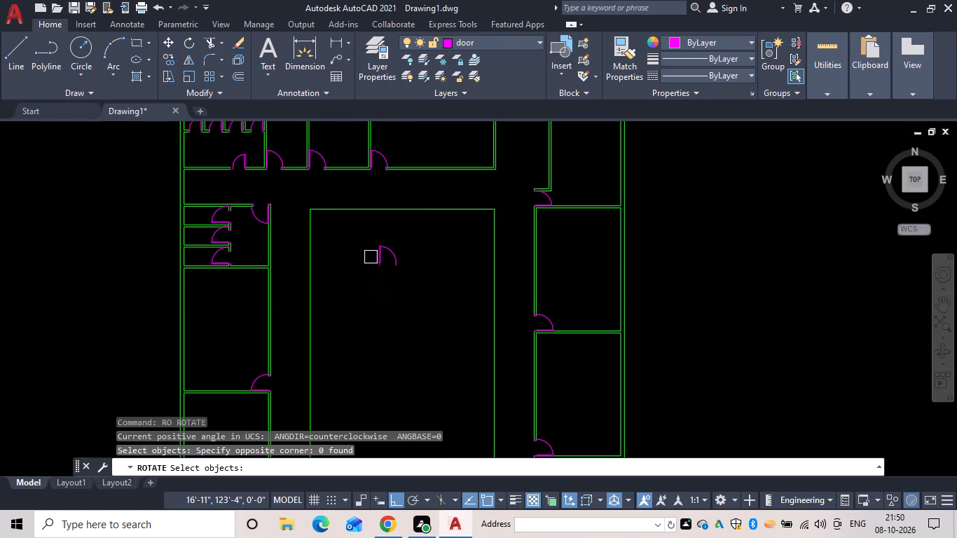
{"action": "left_click_drag", "start_coordinate": [397, 310], "coordinate": [373, 270]}
{"action": "left_click", "coordinate": [357, 233]}
{"action": "key", "text": "space"}
{"action": "left_click_drag", "start_coordinate": [400, 261], "coordinate": [401, 276]}
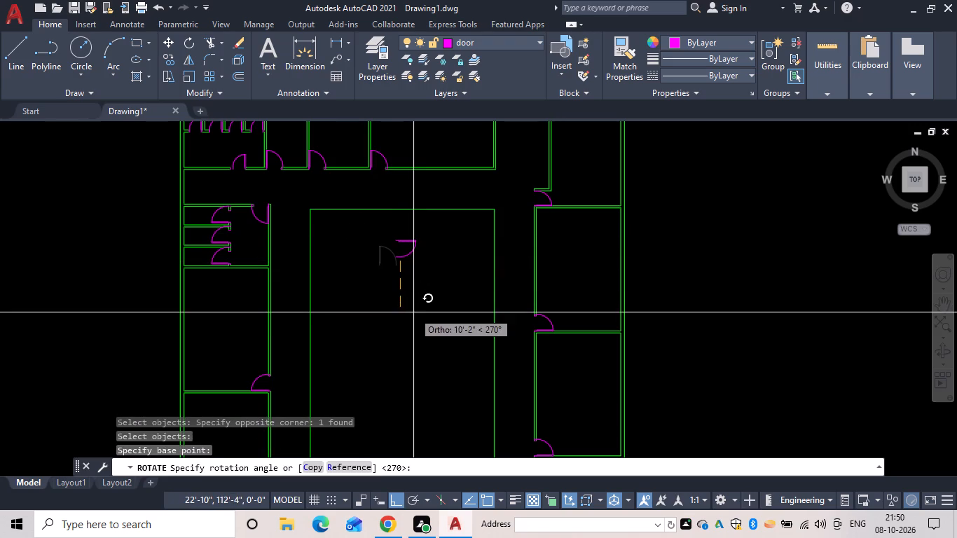
{"action": "left_click", "coordinate": [413, 313]}
{"action": "key", "text": "Escape"}
Move the rotated door from its hinge-side outer end to the north jamb's west corner of the south wing's eastern partition opening.
{"action": "key", "text": "m"}
{"action": "key", "text": "space"}
{"action": "left_click_drag", "start_coordinate": [416, 314], "coordinate": [406, 265]}
{"action": "left_click", "coordinate": [388, 233]}
{"action": "scroll", "coordinate": [394, 240], "scroll_direction": "up", "scroll_amount": 3}
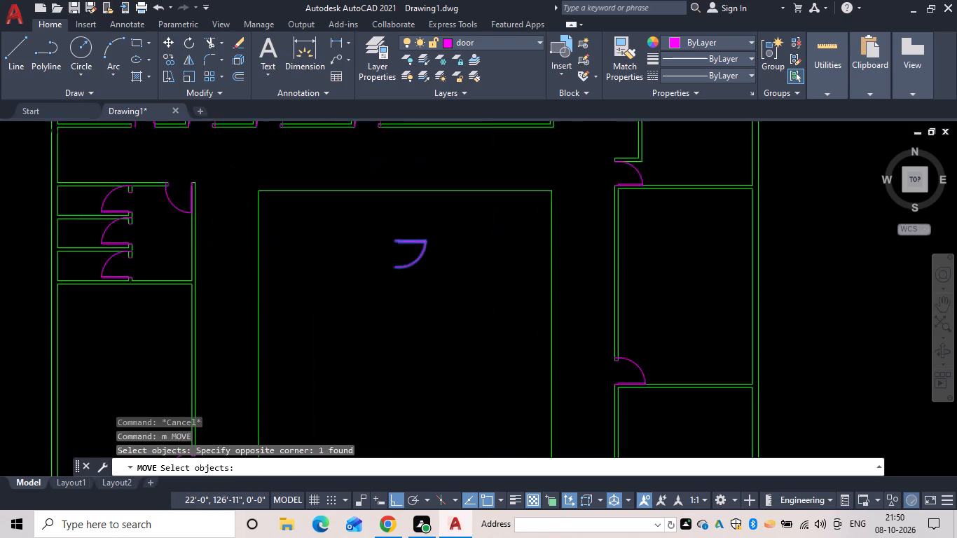
{"action": "scroll", "coordinate": [396, 240], "scroll_direction": "up", "scroll_amount": 5}
{"action": "key", "text": "space"}
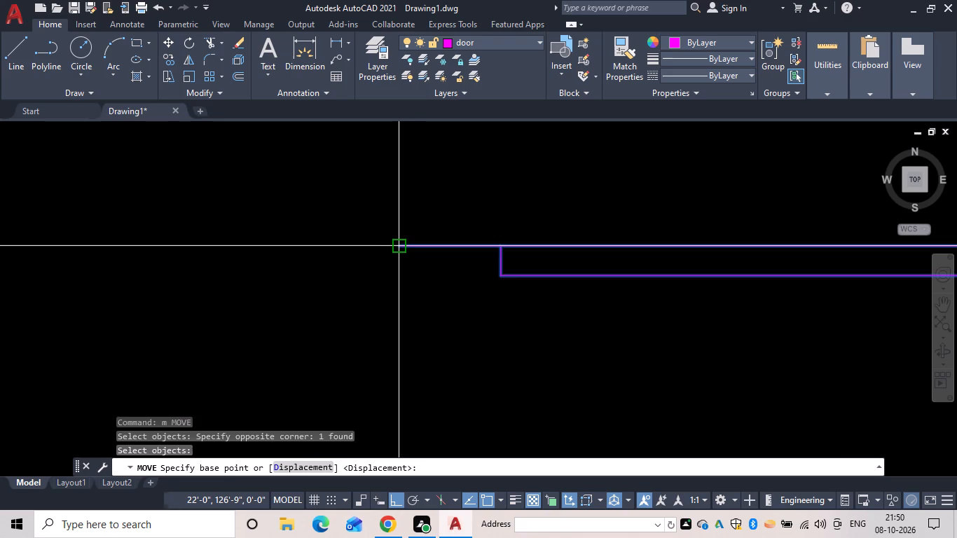
{"action": "left_click", "coordinate": [397, 244]}
{"action": "scroll", "coordinate": [402, 249], "scroll_direction": "down", "scroll_amount": 8}
{"action": "middle_click_drag", "start_coordinate": [420, 268], "coordinate": [234, 67]}
{"action": "middle_click_drag", "start_coordinate": [400, 396], "coordinate": [348, 223]}
{"action": "scroll", "coordinate": [348, 223], "scroll_direction": "up", "scroll_amount": 5}
{"action": "middle_click_drag", "start_coordinate": [347, 200], "coordinate": [344, 335]}
{"action": "scroll", "coordinate": [344, 335], "scroll_direction": "up", "scroll_amount": 1}
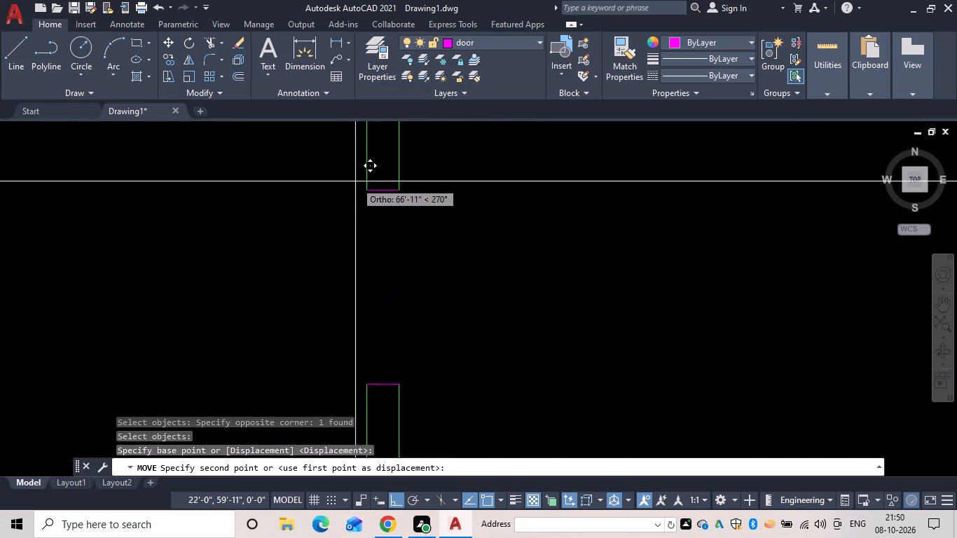
{"action": "left_click", "coordinate": [367, 190]}
Shorten the partition door block so its arc end meets the opening's south jamb.
{"action": "left_click", "coordinate": [571, 384]}
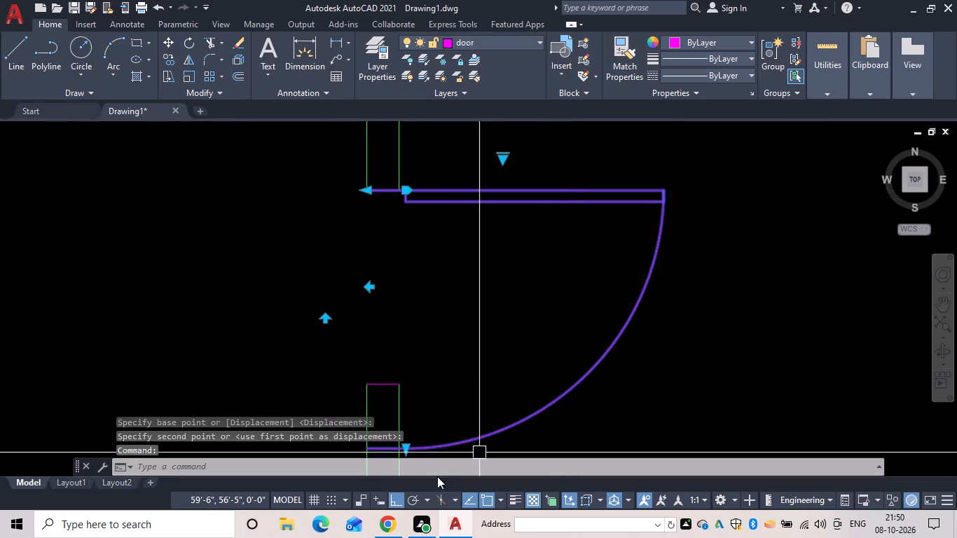
{"action": "left_click", "coordinate": [408, 449]}
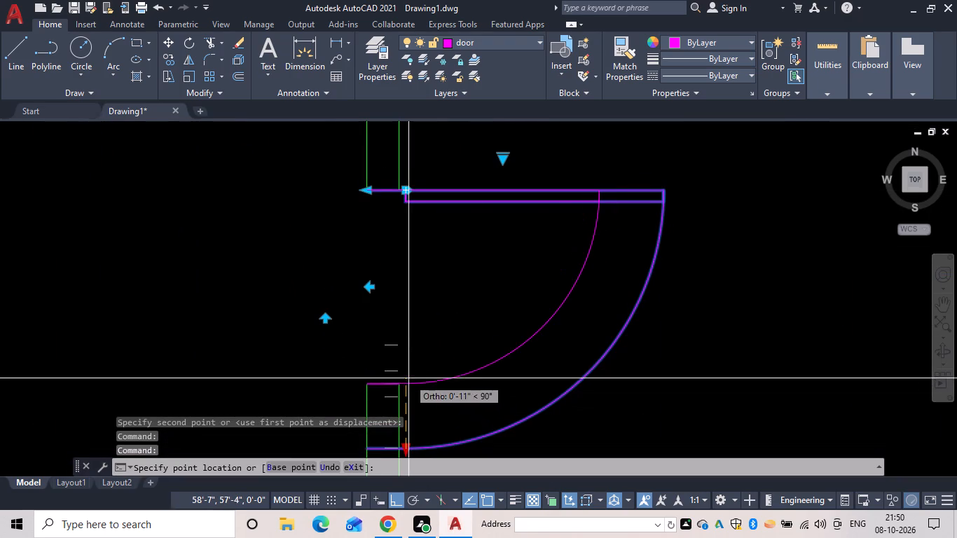
{"action": "left_click", "coordinate": [408, 382]}
{"action": "key", "text": "Escape"}
Shorten the south wing's western corridor door so its arc end meets the west jamb.
{"action": "scroll", "coordinate": [385, 372], "scroll_direction": "down", "scroll_amount": 4}
{"action": "middle_click_drag", "start_coordinate": [385, 372], "coordinate": [521, 358]}
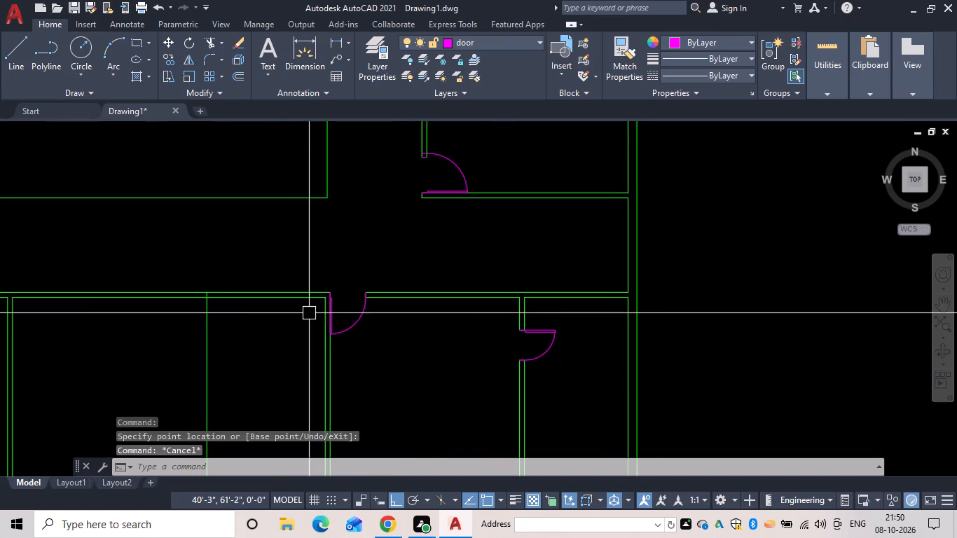
{"action": "scroll", "coordinate": [310, 313], "scroll_direction": "down", "scroll_amount": 1}
{"action": "middle_click_drag", "start_coordinate": [315, 313], "coordinate": [591, 296]}
{"action": "scroll", "coordinate": [362, 296], "scroll_direction": "up", "scroll_amount": 3}
{"action": "left_click", "coordinate": [362, 292]}
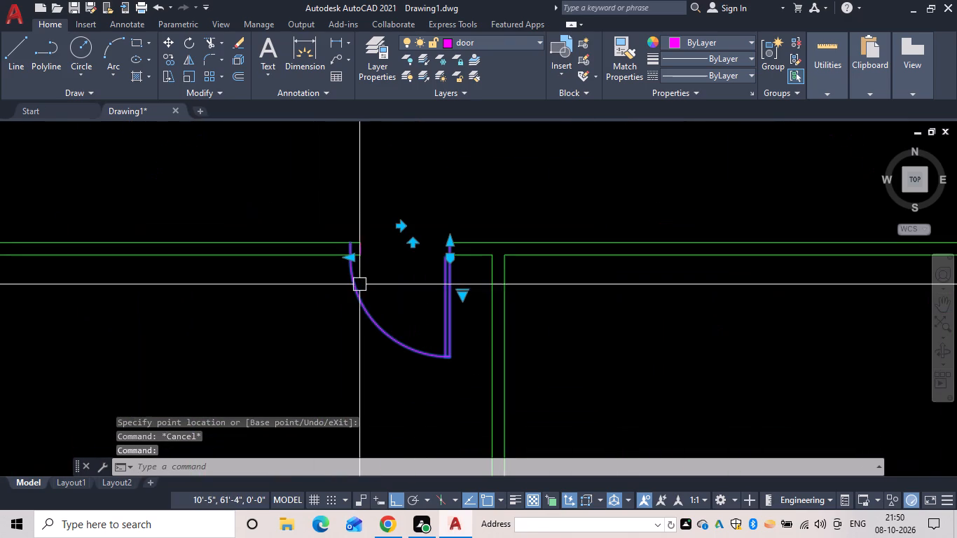
{"action": "left_click", "coordinate": [352, 259]}
{"action": "left_click", "coordinate": [365, 260]}
Shorten the southernmost west wing room's door so its arc end meets the north jamb.
{"action": "scroll", "coordinate": [355, 270], "scroll_direction": "down", "scroll_amount": 2}
{"action": "middle_click_drag", "start_coordinate": [355, 270], "coordinate": [399, 365]}
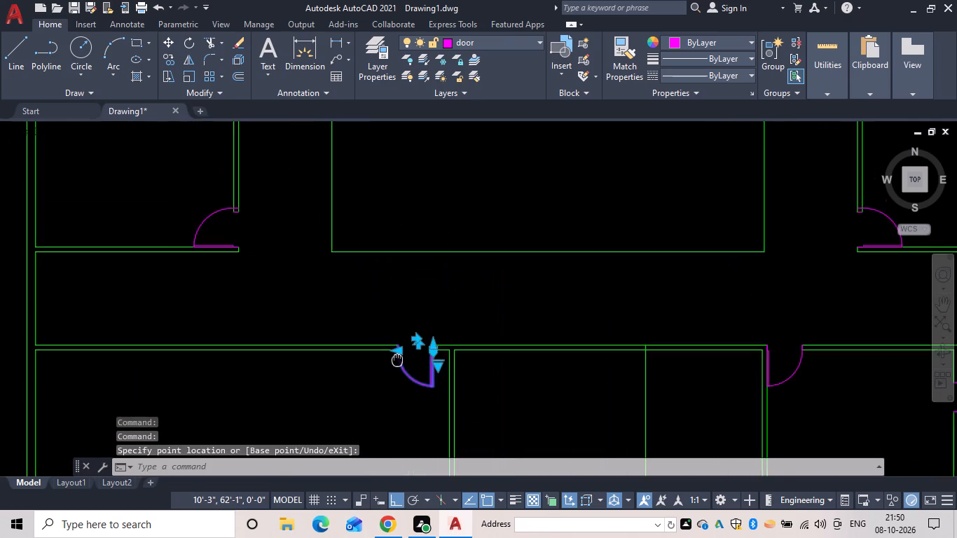
{"action": "middle_click_drag", "start_coordinate": [399, 365], "coordinate": [403, 390]}
{"action": "scroll", "coordinate": [184, 239], "scroll_direction": "up", "scroll_amount": 3}
{"action": "left_click", "coordinate": [340, 271]}
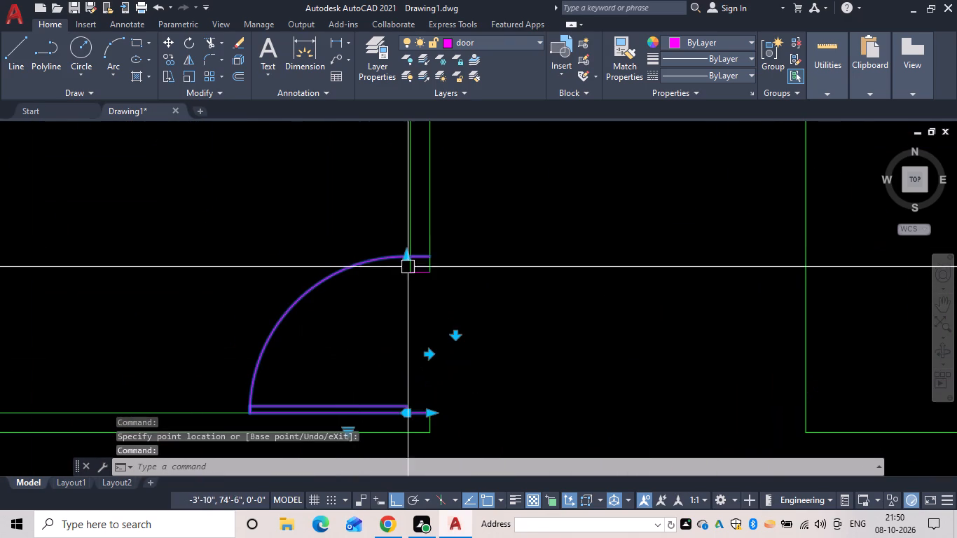
{"action": "left_click", "coordinate": [411, 254]}
{"action": "left_click", "coordinate": [413, 275]}
Shorten the door of the next west wing room to the north so its arc end meets the north jamb.
{"action": "scroll", "coordinate": [470, 223], "scroll_direction": "down", "scroll_amount": 3}
{"action": "middle_click_drag", "start_coordinate": [470, 223], "coordinate": [476, 240]}
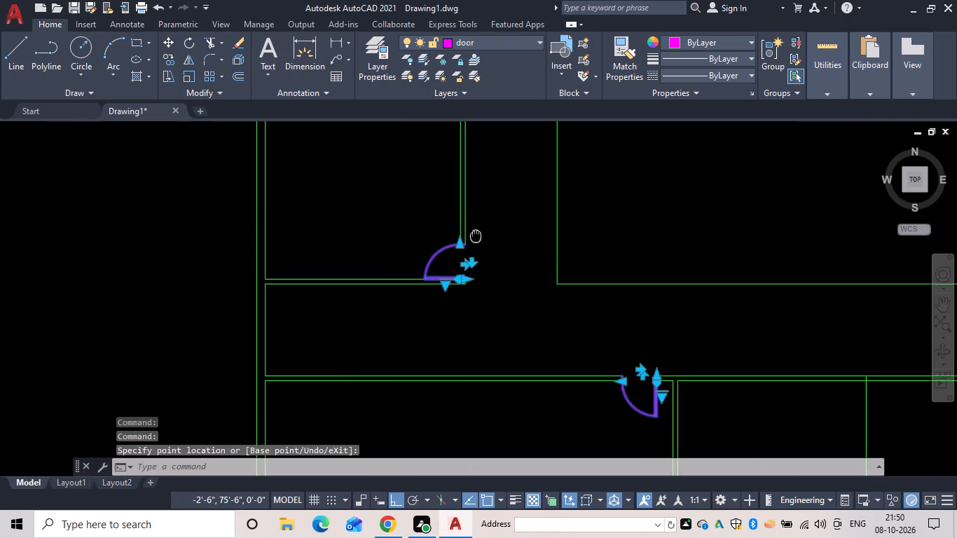
{"action": "scroll", "coordinate": [476, 240], "scroll_direction": "down", "scroll_amount": 1}
{"action": "middle_click_drag", "start_coordinate": [476, 240], "coordinate": [476, 385]}
{"action": "scroll", "coordinate": [457, 215], "scroll_direction": "up", "scroll_amount": 4}
{"action": "left_click", "coordinate": [468, 209]}
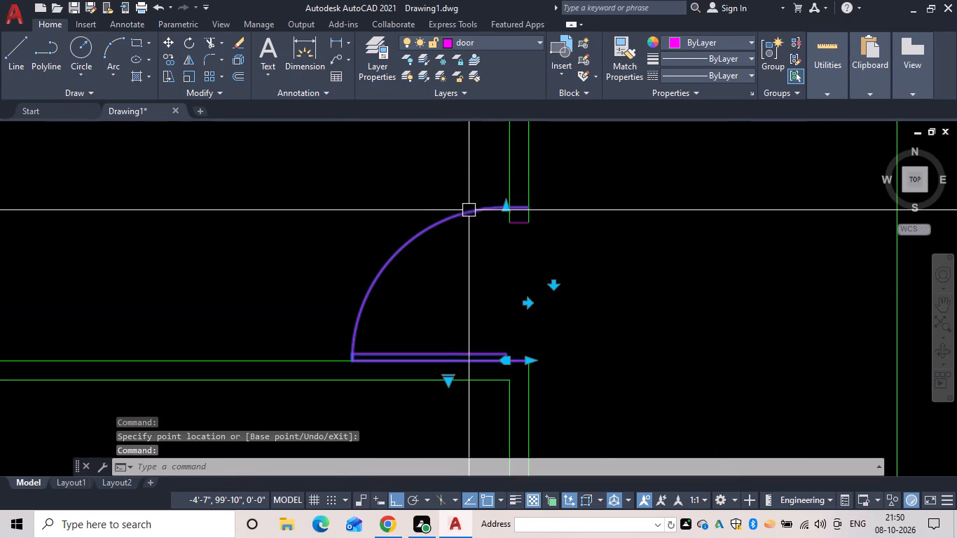
{"action": "left_click", "coordinate": [507, 207]}
{"action": "left_click", "coordinate": [510, 233]}
{"action": "left_click", "coordinate": [513, 237]}
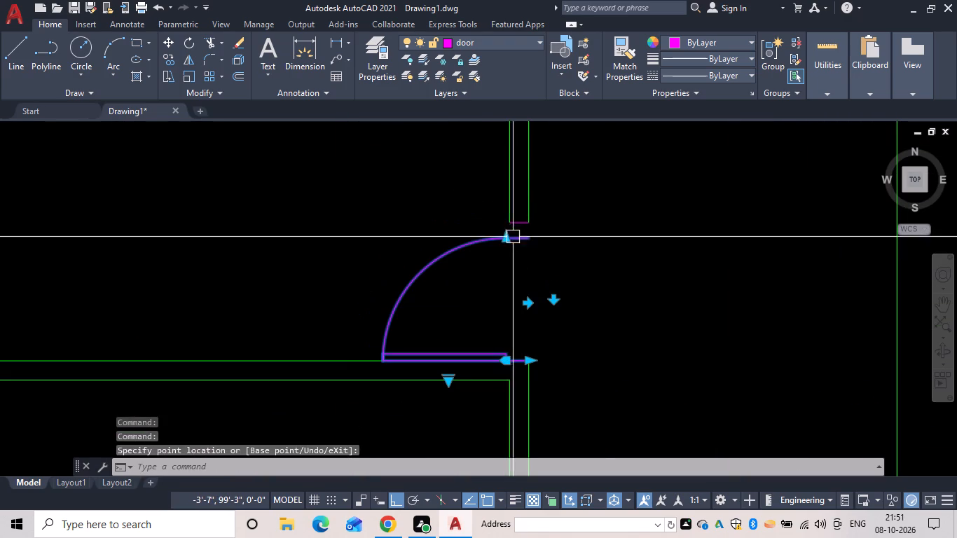
{"action": "left_click", "coordinate": [504, 238]}
{"action": "left_click", "coordinate": [504, 227]}
Shorten the southernmost cubicle door in the west wing so its arc end meets the north jamb.
{"action": "scroll", "coordinate": [511, 216], "scroll_direction": "down", "scroll_amount": 4}
{"action": "middle_click_drag", "start_coordinate": [511, 216], "coordinate": [512, 216]}
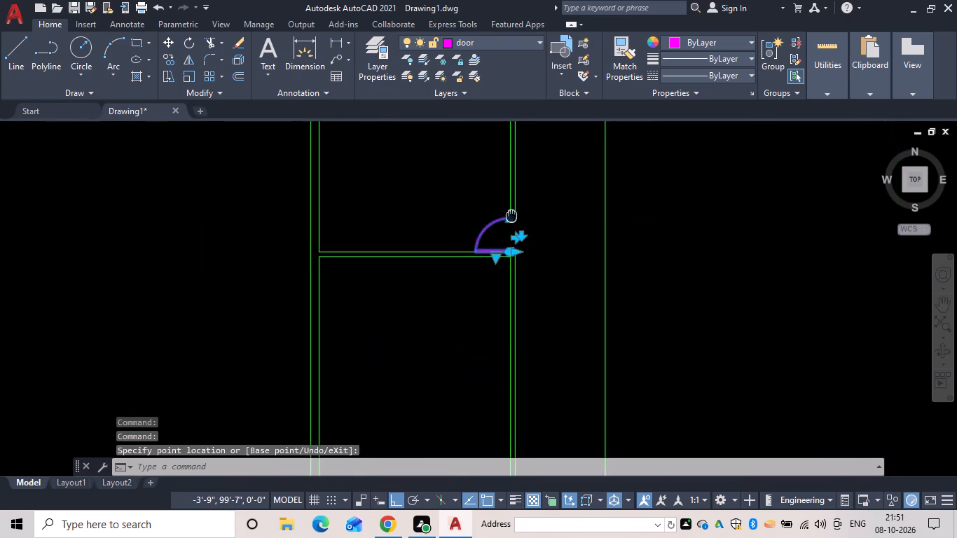
{"action": "middle_click_drag", "start_coordinate": [512, 216], "coordinate": [469, 375]}
{"action": "scroll", "coordinate": [446, 202], "scroll_direction": "down", "scroll_amount": 1}
{"action": "middle_click_drag", "start_coordinate": [447, 205], "coordinate": [443, 365]}
{"action": "scroll", "coordinate": [391, 291], "scroll_direction": "up", "scroll_amount": 4}
{"action": "left_click", "coordinate": [385, 294]}
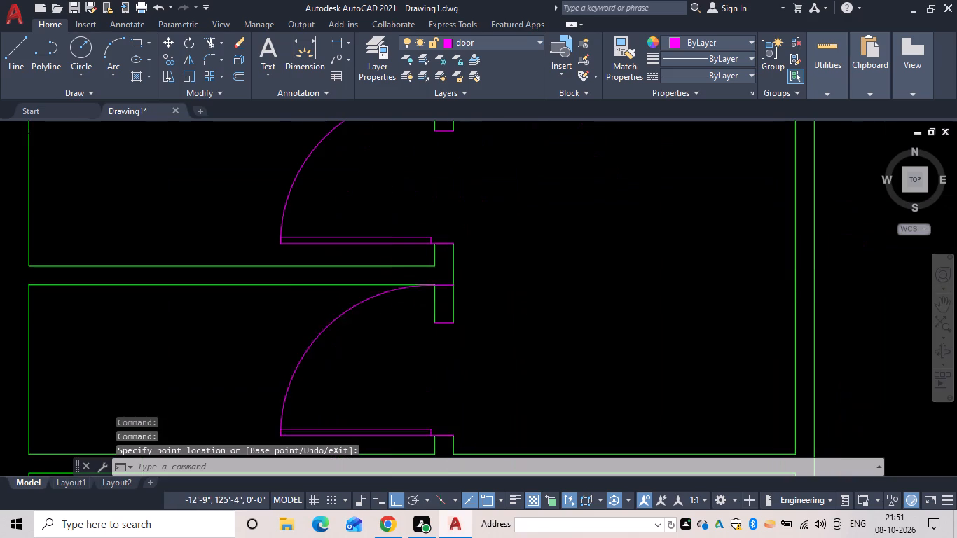
{"action": "left_click", "coordinate": [432, 282]}
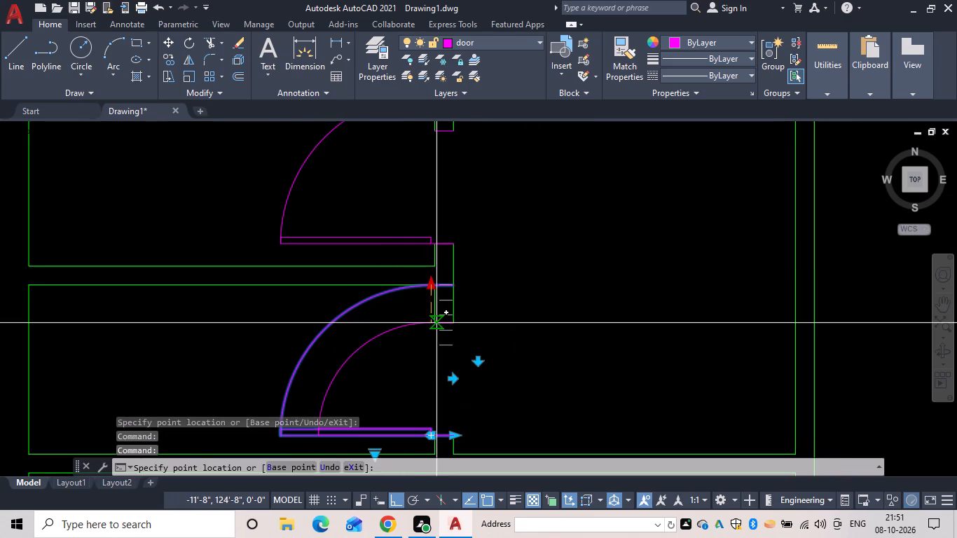
{"action": "left_click", "coordinate": [436, 323]}
Shorten the middle and northern west wing cubicle doors so their arc ends meet the north jambs.
{"action": "middle_click_drag", "start_coordinate": [408, 168], "coordinate": [399, 366]}
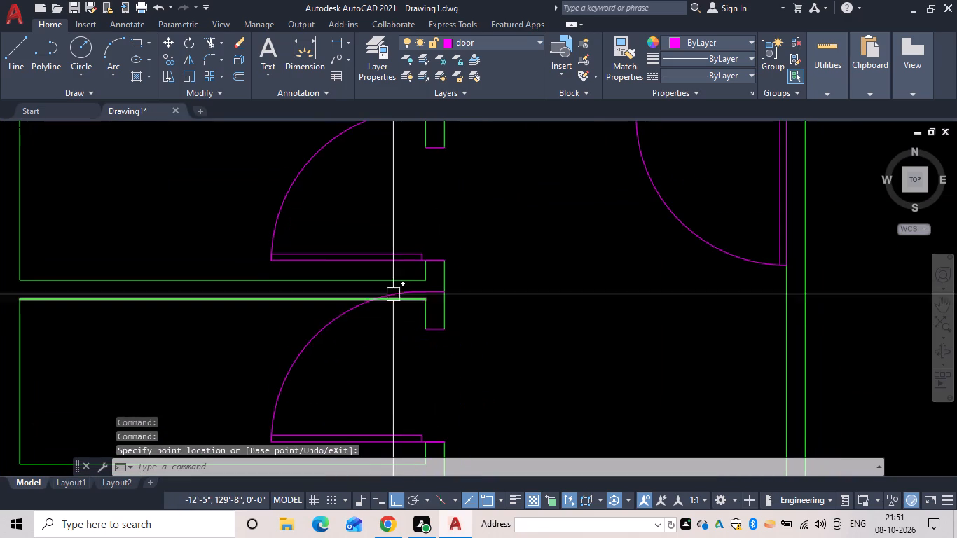
{"action": "left_click", "coordinate": [393, 290]}
{"action": "left_click_drag", "start_coordinate": [425, 289], "coordinate": [425, 296]}
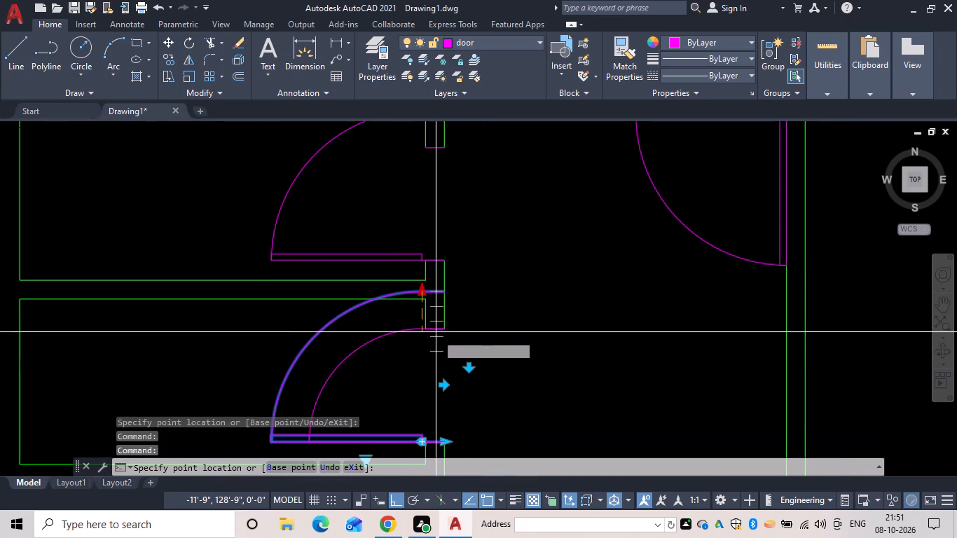
{"action": "left_click", "coordinate": [435, 330]}
{"action": "middle_click_drag", "start_coordinate": [454, 270], "coordinate": [447, 432]}
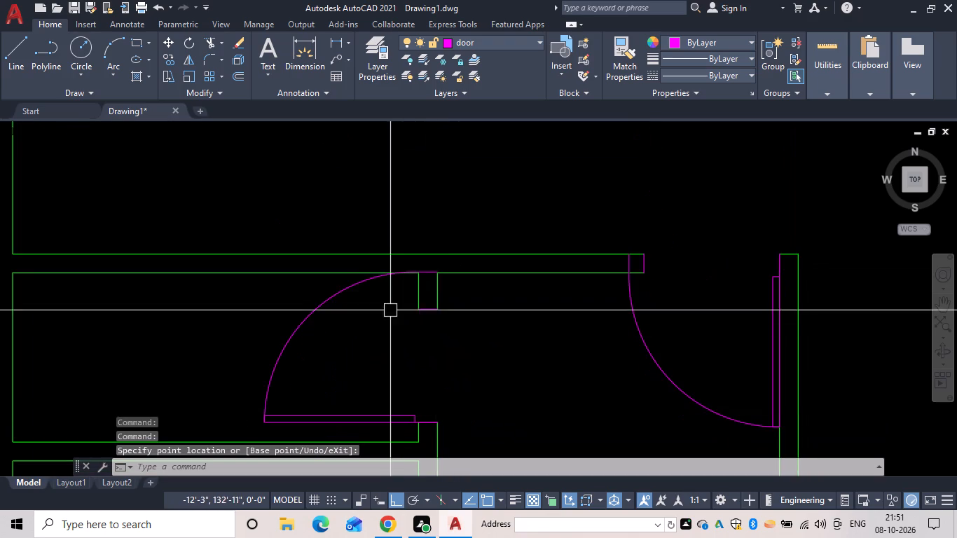
{"action": "left_click_drag", "start_coordinate": [363, 284], "coordinate": [373, 283]}
{"action": "left_click", "coordinate": [416, 272]}
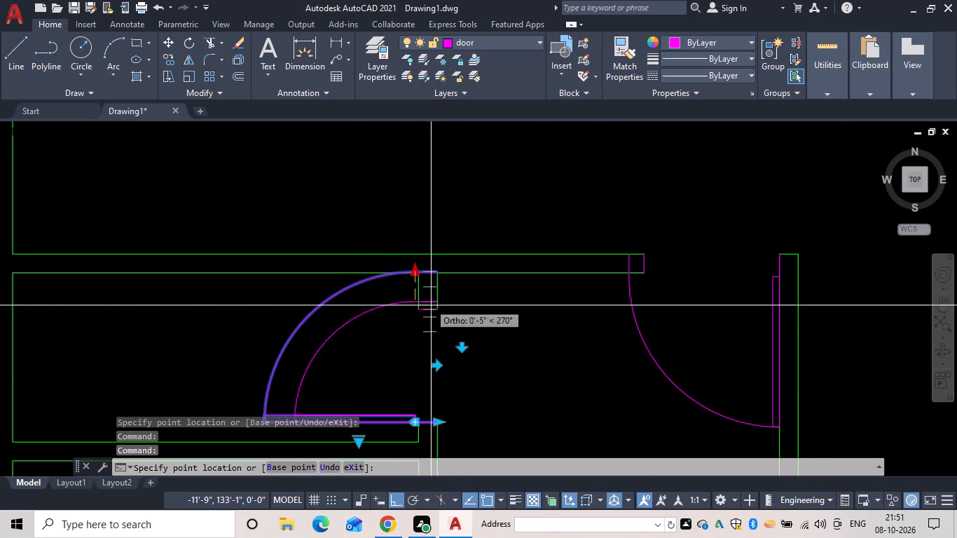
{"action": "left_click", "coordinate": [436, 311]}
Shorten the corridor door in the north wall of the west wing's cubicle room so its arc end meets the west jamb.
{"action": "scroll", "coordinate": [546, 307], "scroll_direction": "down", "scroll_amount": 3}
{"action": "middle_click_drag", "start_coordinate": [548, 312], "coordinate": [450, 285]}
{"action": "scroll", "coordinate": [464, 285], "scroll_direction": "up", "scroll_amount": 3}
{"action": "left_click", "coordinate": [477, 293]}
{"action": "left_click", "coordinate": [464, 238]}
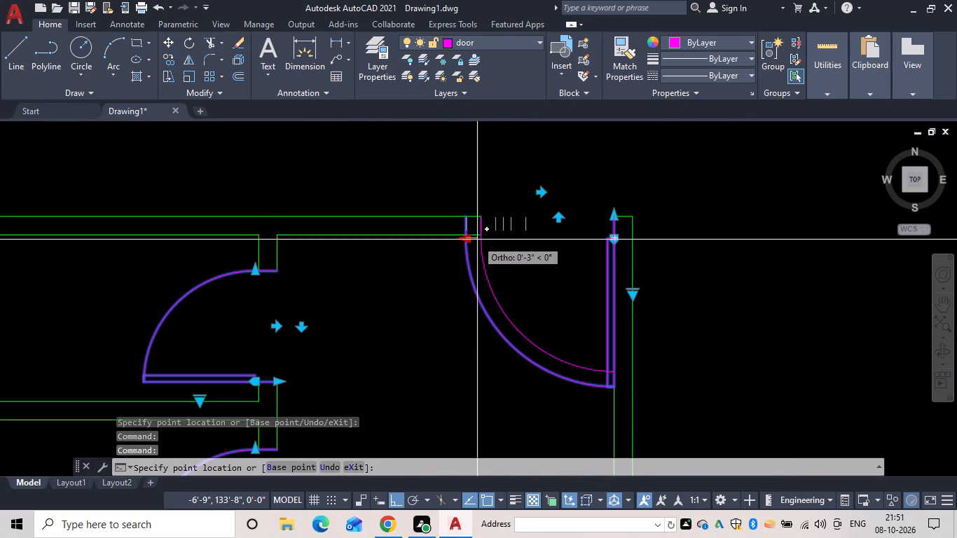
{"action": "left_click", "coordinate": [478, 240]}
Widen the westernmost north wing corridor door, south of the four cubicles, so its arc end meets the west jamb.
{"action": "scroll", "coordinate": [481, 239], "scroll_direction": "down", "scroll_amount": 3}
{"action": "middle_click_drag", "start_coordinate": [481, 239], "coordinate": [467, 389]}
{"action": "scroll", "coordinate": [418, 301], "scroll_direction": "up", "scroll_amount": 4}
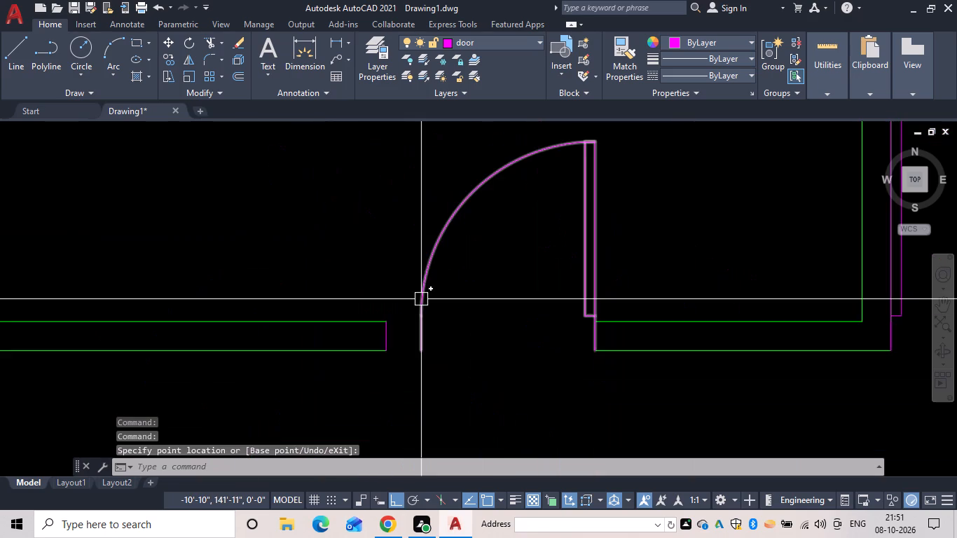
{"action": "left_click", "coordinate": [421, 299]}
{"action": "left_click_drag", "start_coordinate": [422, 317], "coordinate": [401, 317]}
{"action": "left_click_drag", "start_coordinate": [387, 317], "coordinate": [395, 317]}
Shorten the second north wing corridor door from the west so its arc end meets the east jamb.
{"action": "middle_click_drag", "start_coordinate": [454, 316], "coordinate": [394, 322]}
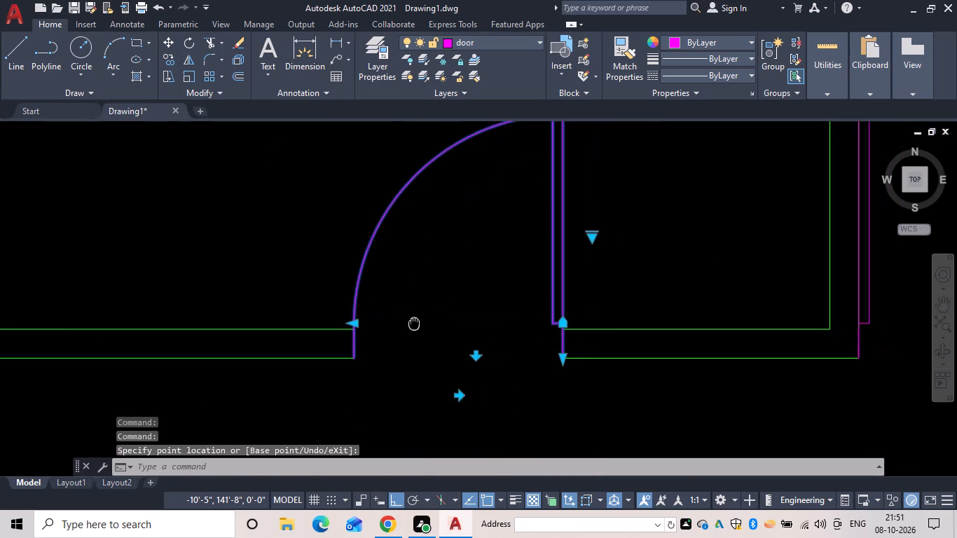
{"action": "middle_click_drag", "start_coordinate": [394, 322], "coordinate": [0, 254]}
{"action": "left_click", "coordinate": [659, 230]}
{"action": "left_click", "coordinate": [663, 259]}
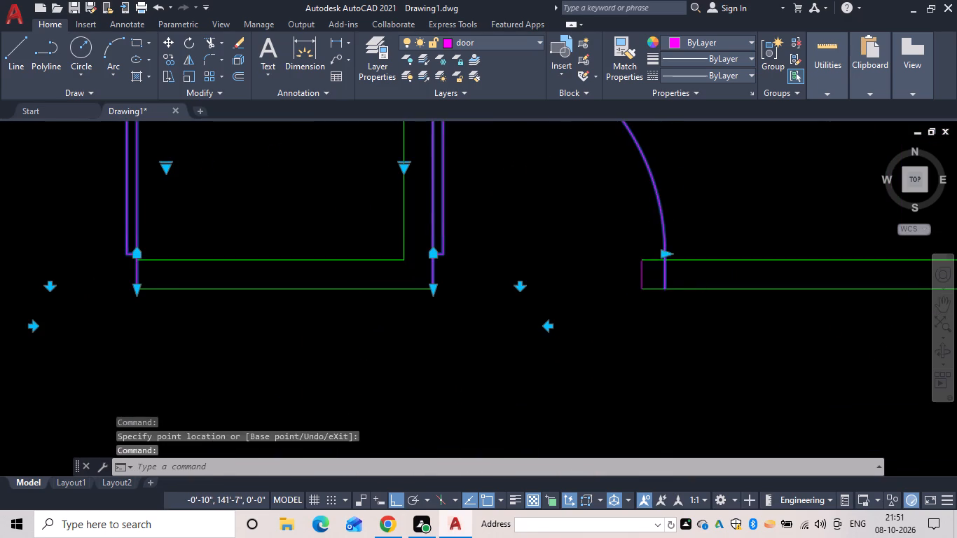
{"action": "left_click", "coordinate": [663, 255]}
{"action": "left_click", "coordinate": [643, 258]}
Shorten the third north wing corridor door from the west so its arc end meets the east jamb.
{"action": "scroll", "coordinate": [679, 236], "scroll_direction": "down", "scroll_amount": 3}
{"action": "middle_click_drag", "start_coordinate": [679, 236], "coordinate": [679, 240]}
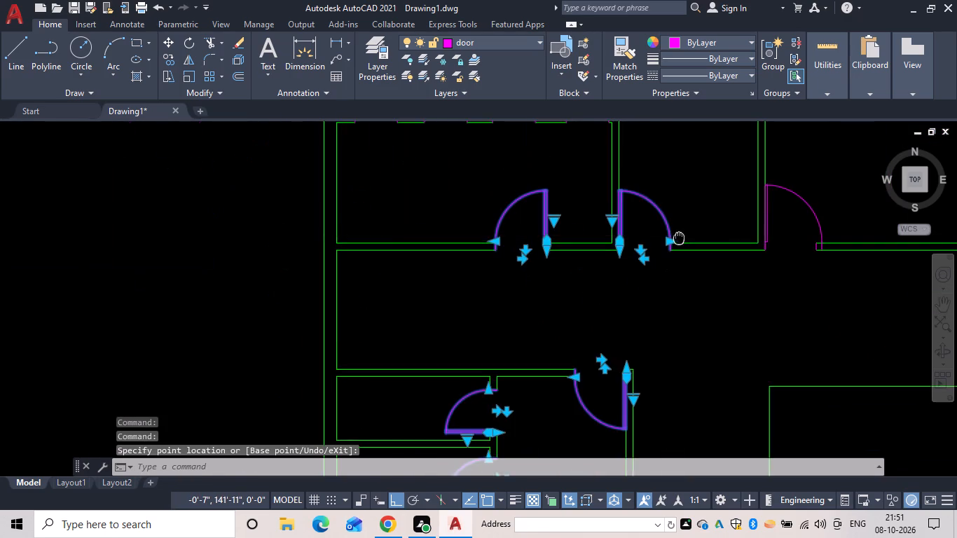
{"action": "middle_click_drag", "start_coordinate": [679, 240], "coordinate": [284, 266]}
{"action": "scroll", "coordinate": [446, 258], "scroll_direction": "up", "scroll_amount": 3}
{"action": "left_click", "coordinate": [356, 272]}
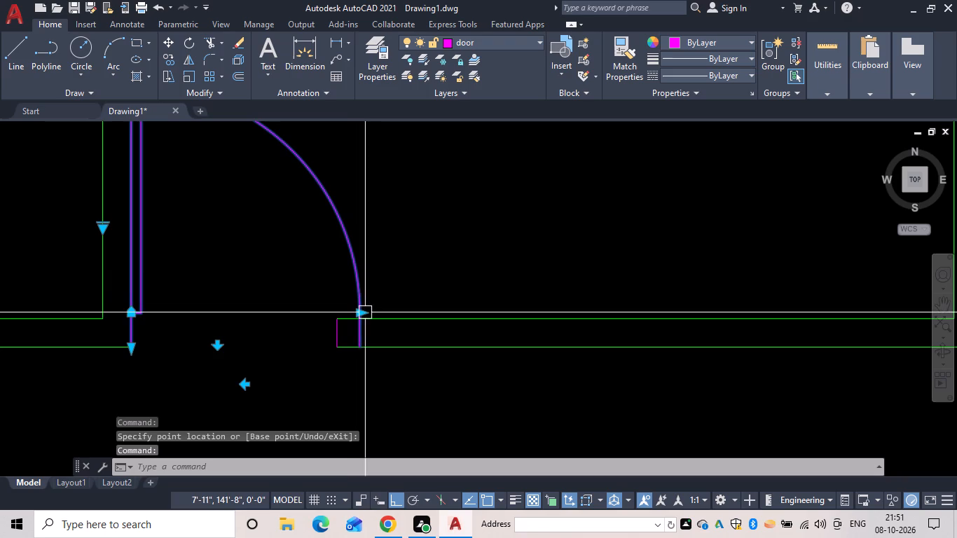
{"action": "left_click_drag", "start_coordinate": [357, 310], "coordinate": [349, 311]}
{"action": "left_click", "coordinate": [329, 311]}
Shorten the fourth north wing corridor door from the west so its arc end meets the east jamb.
{"action": "scroll", "coordinate": [478, 294], "scroll_direction": "down", "scroll_amount": 4}
{"action": "middle_click_drag", "start_coordinate": [495, 292], "coordinate": [495, 292]}
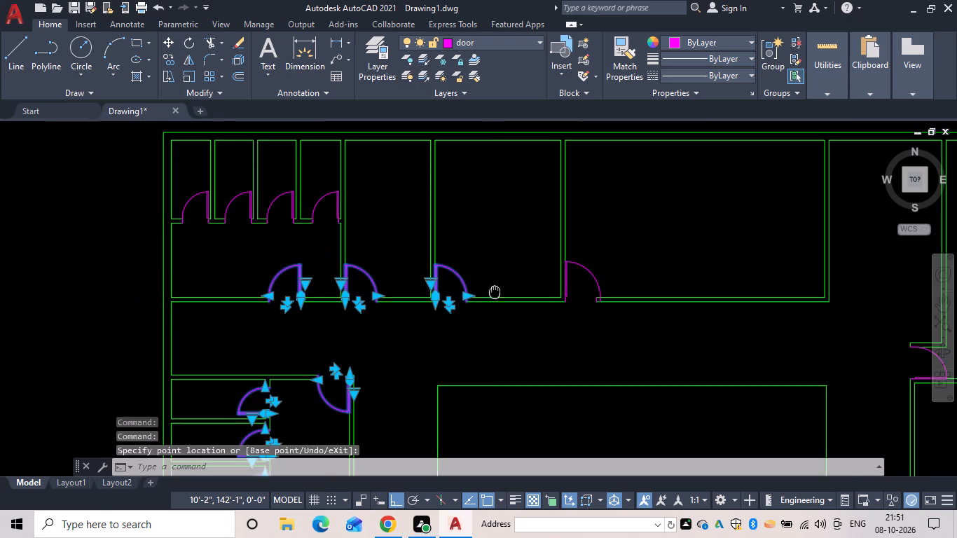
{"action": "middle_click_drag", "start_coordinate": [495, 292], "coordinate": [244, 267]}
{"action": "scroll", "coordinate": [320, 270], "scroll_direction": "up", "scroll_amount": 3}
{"action": "scroll", "coordinate": [378, 256], "scroll_direction": "up", "scroll_amount": 1}
{"action": "left_click", "coordinate": [444, 232]}
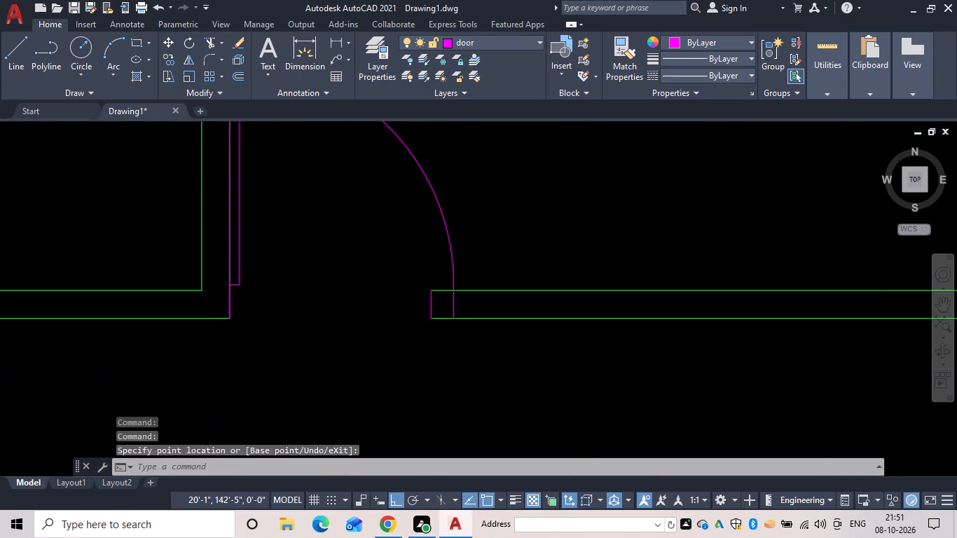
{"action": "left_click", "coordinate": [456, 281]}
{"action": "left_click", "coordinate": [429, 282]}
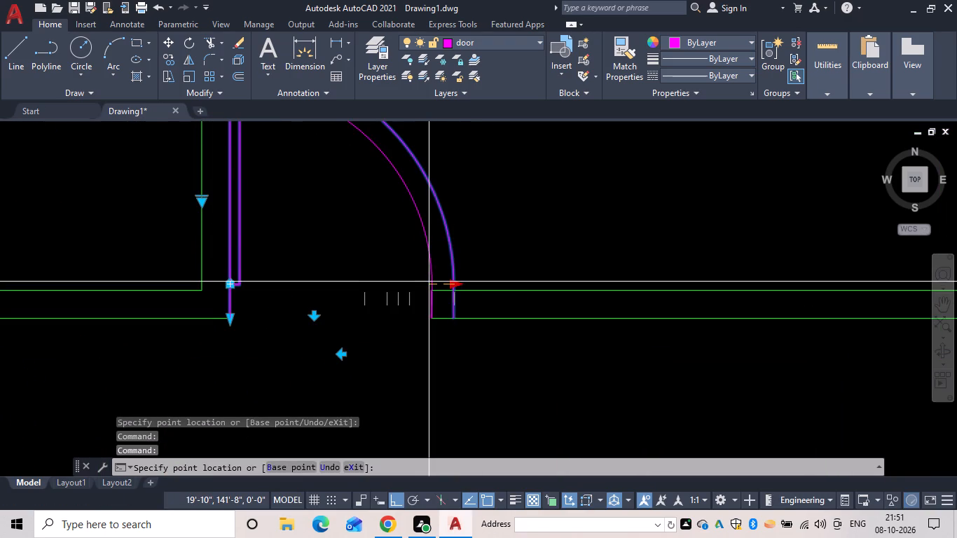
{"action": "scroll", "coordinate": [481, 271], "scroll_direction": "down", "scroll_amount": 4}
{"action": "middle_click_drag", "start_coordinate": [482, 271], "coordinate": [293, 240]}
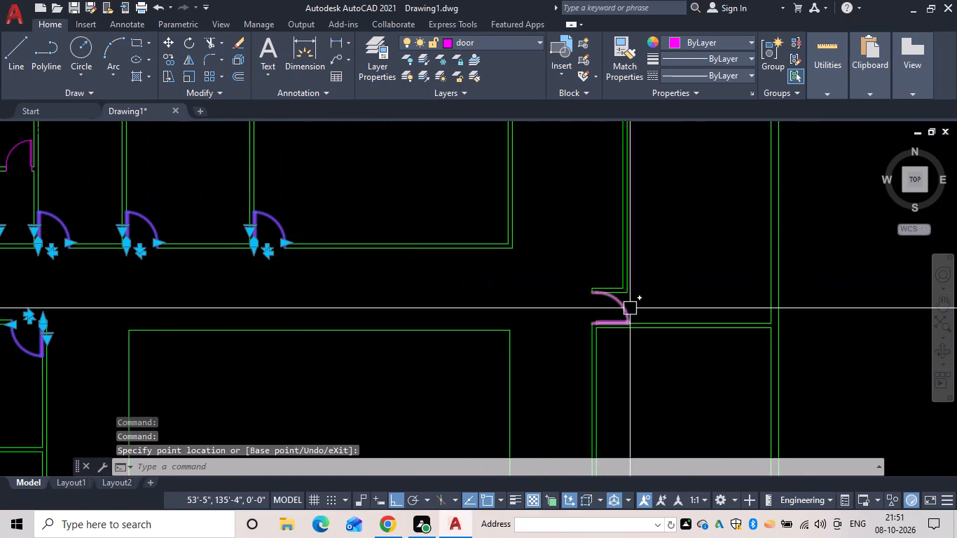
Shorten the corridor door of the east wing's northernmost room from the north so its arc end meets the north jamb.
{"action": "scroll", "coordinate": [631, 308], "scroll_direction": "down", "scroll_amount": 1}
{"action": "middle_click_drag", "start_coordinate": [633, 308], "coordinate": [513, 163]}
{"action": "scroll", "coordinate": [499, 307], "scroll_direction": "up", "scroll_amount": 4}
{"action": "middle_click_drag", "start_coordinate": [484, 359], "coordinate": [486, 242]}
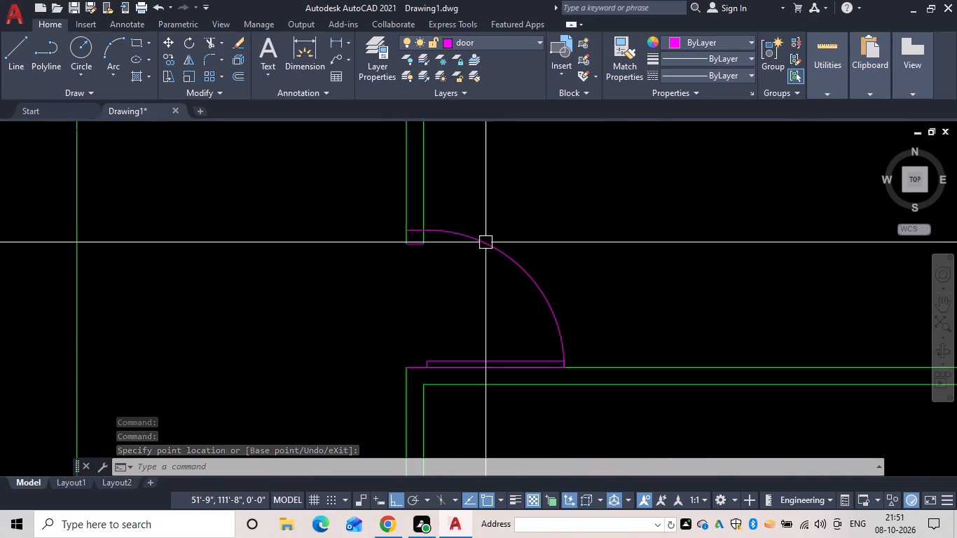
{"action": "left_click", "coordinate": [486, 242]}
{"action": "left_click", "coordinate": [427, 227]}
{"action": "left_click", "coordinate": [429, 249]}
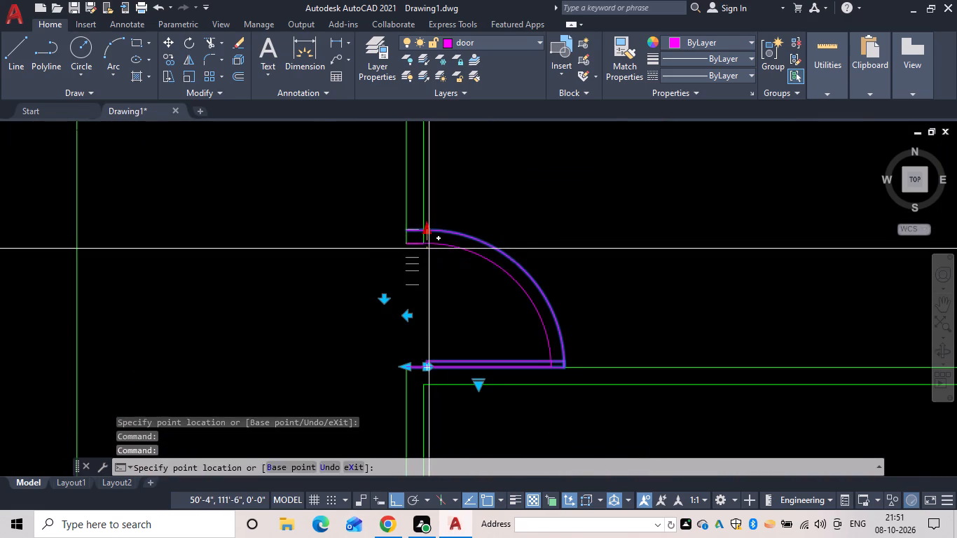
Shorten the corridor door of the east wing's second room from the north so its arc end meets the north jamb.
{"action": "scroll", "coordinate": [427, 283], "scroll_direction": "down", "scroll_amount": 3}
{"action": "middle_click_drag", "start_coordinate": [427, 291], "coordinate": [414, 151]}
{"action": "middle_click_drag", "start_coordinate": [432, 322], "coordinate": [437, 202]}
{"action": "scroll", "coordinate": [437, 202], "scroll_direction": "up", "scroll_amount": 3}
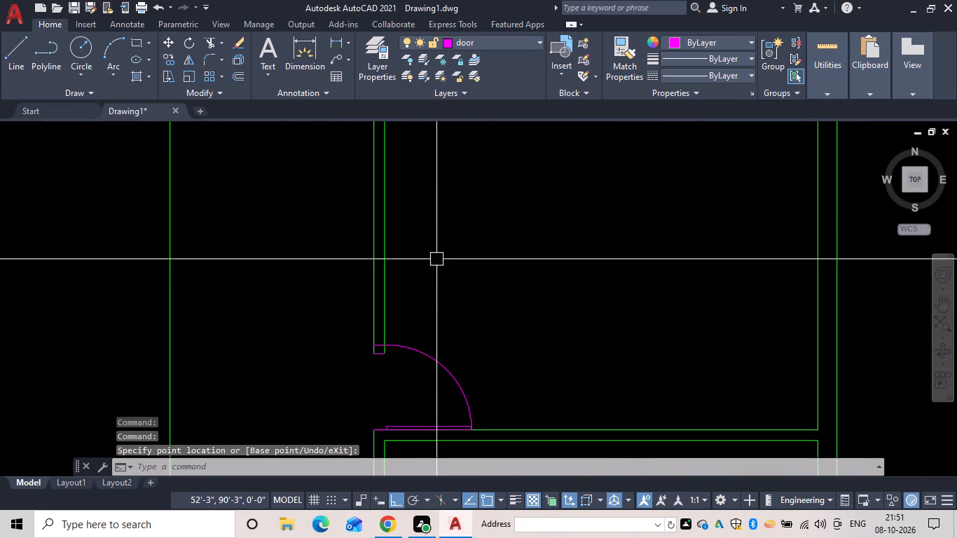
{"action": "left_click", "coordinate": [383, 401]}
{"action": "middle_click_drag", "start_coordinate": [392, 397], "coordinate": [419, 180]}
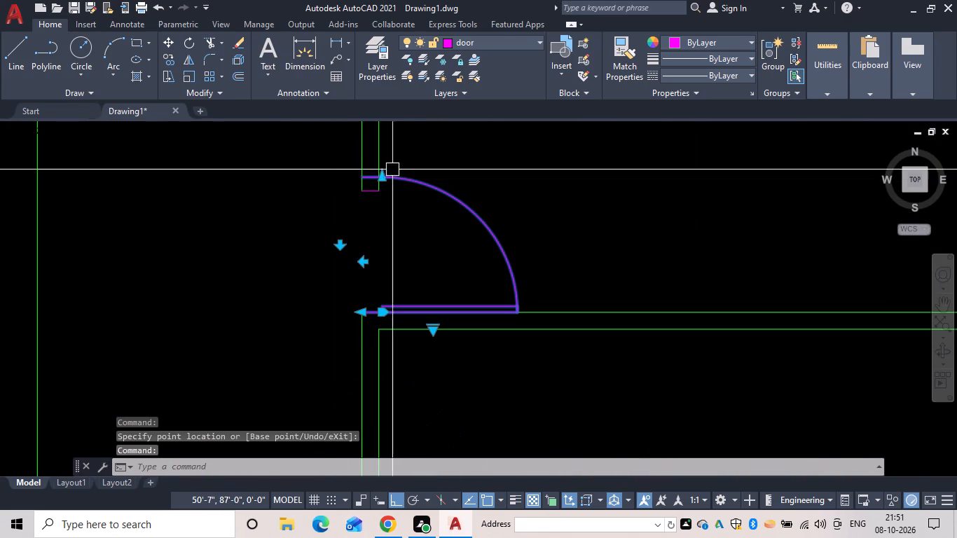
{"action": "left_click", "coordinate": [381, 174]}
{"action": "left_click", "coordinate": [383, 191]}
Shorten the east wing's southernmost corridor door from the north so its arc end meets the north jamb.
{"action": "scroll", "coordinate": [387, 225], "scroll_direction": "down", "scroll_amount": 4}
{"action": "middle_click_drag", "start_coordinate": [387, 228], "coordinate": [375, 107]}
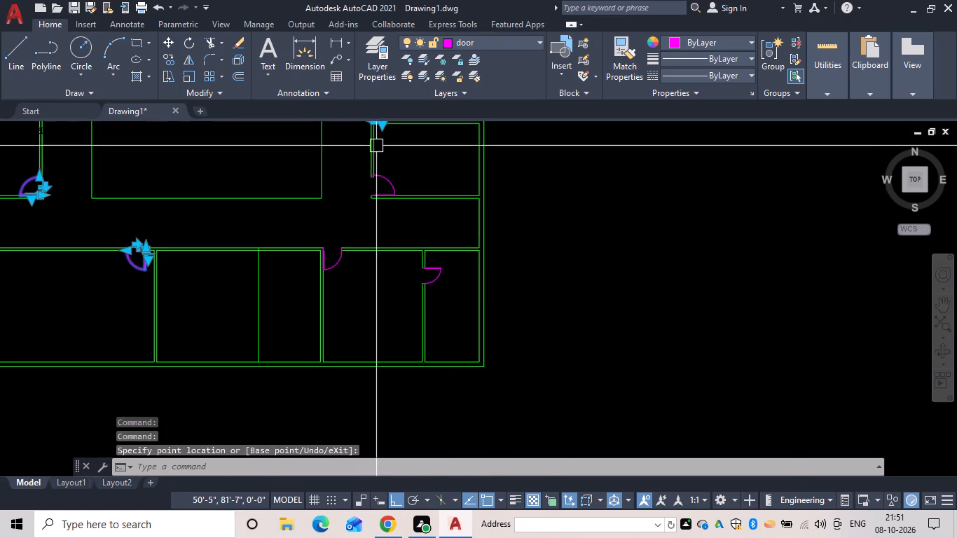
{"action": "scroll", "coordinate": [377, 181], "scroll_direction": "up", "scroll_amount": 3}
{"action": "left_click", "coordinate": [385, 165]}
{"action": "left_click", "coordinate": [356, 156]}
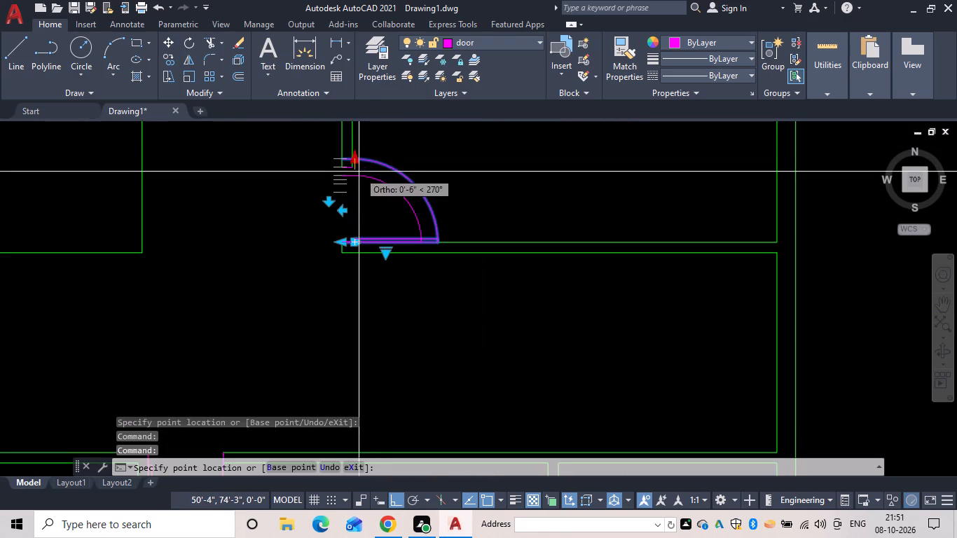
{"action": "left_click", "coordinate": [359, 172]}
{"action": "left_click", "coordinate": [359, 172]}
{"action": "left_click", "coordinate": [354, 172]}
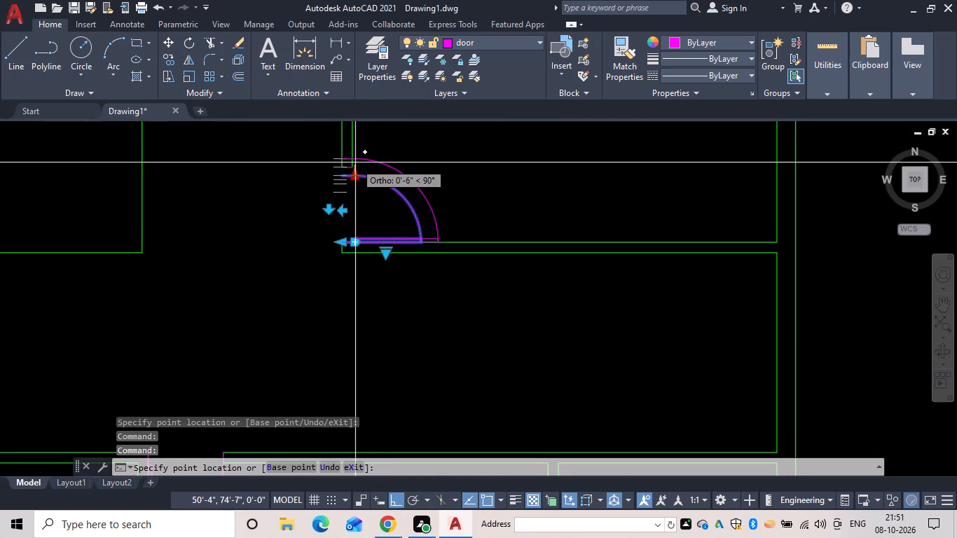
{"action": "left_click", "coordinate": [355, 167]}
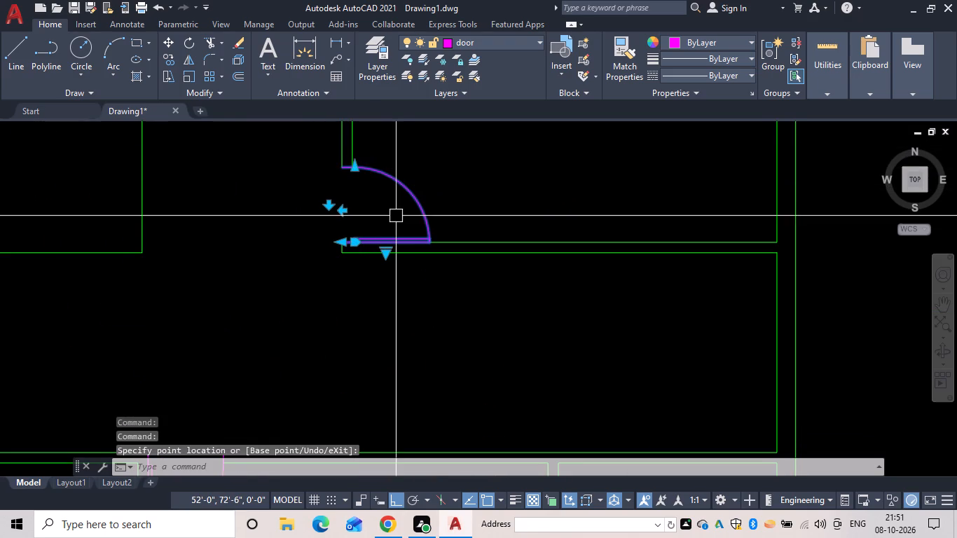
Examine the door fits in the south wing, the north cubicles and around the courtyard, and clear the door selection.
{"action": "middle_click_drag", "start_coordinate": [397, 216], "coordinate": [401, 104]}
{"action": "scroll", "coordinate": [401, 204], "scroll_direction": "down", "scroll_amount": 2}
{"action": "middle_click", "coordinate": [406, 249]}
{"action": "scroll", "coordinate": [467, 338], "scroll_direction": "up", "scroll_amount": 1}
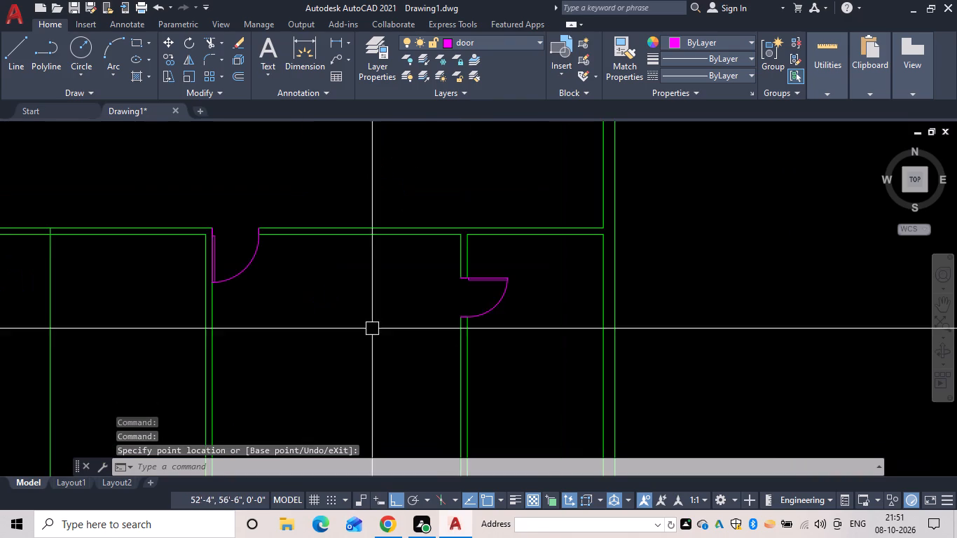
{"action": "scroll", "coordinate": [284, 261], "scroll_direction": "down", "scroll_amount": 2}
{"action": "middle_click_drag", "start_coordinate": [307, 265], "coordinate": [574, 357]}
{"action": "scroll", "coordinate": [386, 236], "scroll_direction": "down", "scroll_amount": 2}
{"action": "middle_click_drag", "start_coordinate": [386, 236], "coordinate": [422, 346]}
{"action": "scroll", "coordinate": [371, 203], "scroll_direction": "up", "scroll_amount": 2}
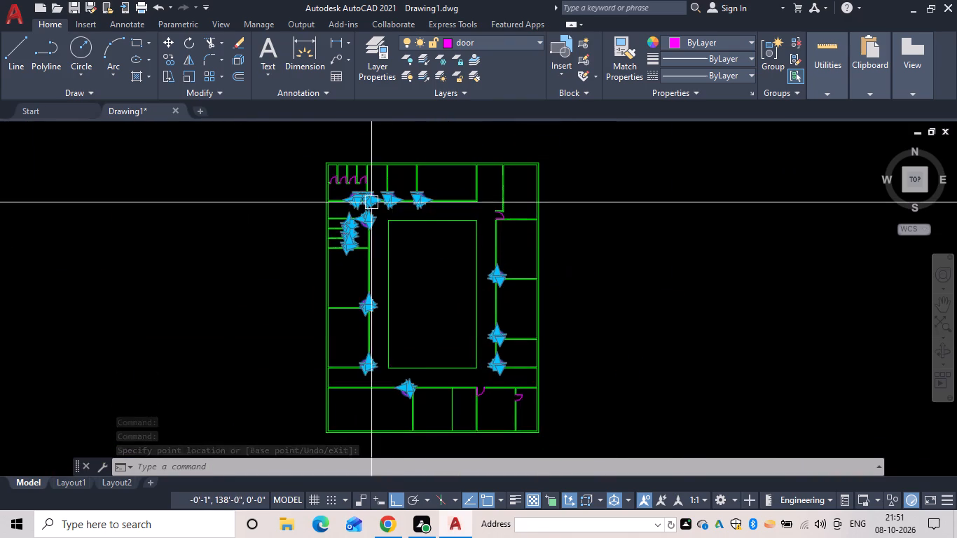
{"action": "middle_click_drag", "start_coordinate": [331, 184], "coordinate": [434, 280]}
{"action": "scroll", "coordinate": [399, 237], "scroll_direction": "up", "scroll_amount": 3}
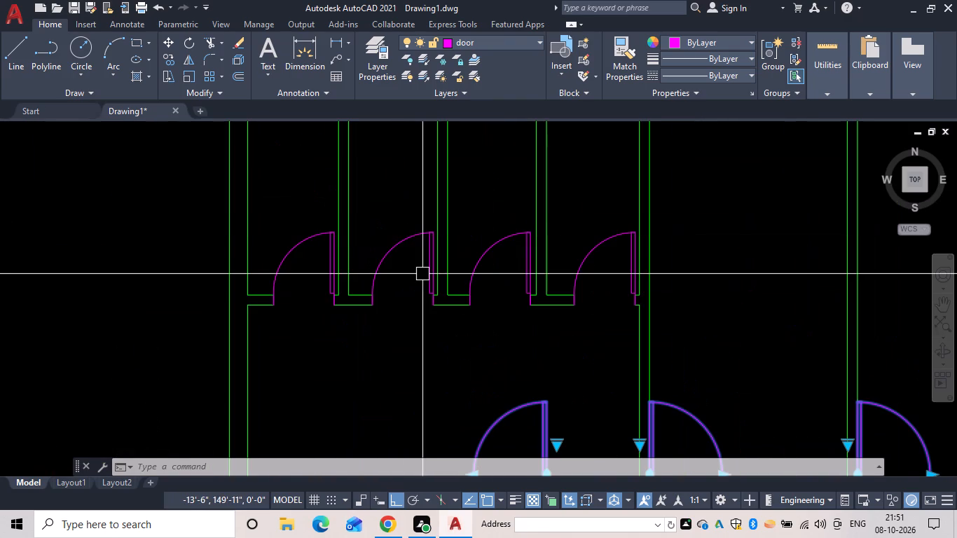
{"action": "key", "text": "Escape"}
{"action": "scroll", "coordinate": [448, 285], "scroll_direction": "down", "scroll_amount": 4}
{"action": "middle_click_drag", "start_coordinate": [449, 288], "coordinate": [359, 237]}
{"action": "key", "text": "Escape"}
{"action": "scroll", "coordinate": [476, 318], "scroll_direction": "down", "scroll_amount": 2}
{"action": "middle_click_drag", "start_coordinate": [478, 320], "coordinate": [413, 255]}
{"action": "scroll", "coordinate": [413, 255], "scroll_direction": "up", "scroll_amount": 2}
{"action": "middle_click_drag", "start_coordinate": [413, 255], "coordinate": [397, 226]}
{"action": "scroll", "coordinate": [400, 231], "scroll_direction": "up", "scroll_amount": 1}
{"action": "scroll", "coordinate": [591, 165], "scroll_direction": "up", "scroll_amount": 3}
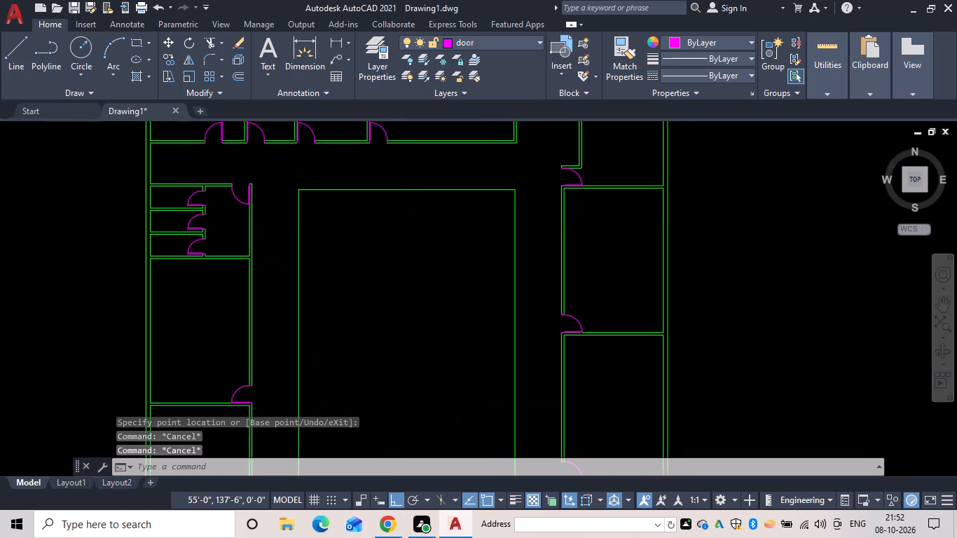
{"action": "scroll", "coordinate": [501, 166], "scroll_direction": "up", "scroll_amount": 3}
{"action": "scroll", "coordinate": [484, 272], "scroll_direction": "down", "scroll_amount": 4}
{"action": "middle_click_drag", "start_coordinate": [486, 275], "coordinate": [486, 202]}
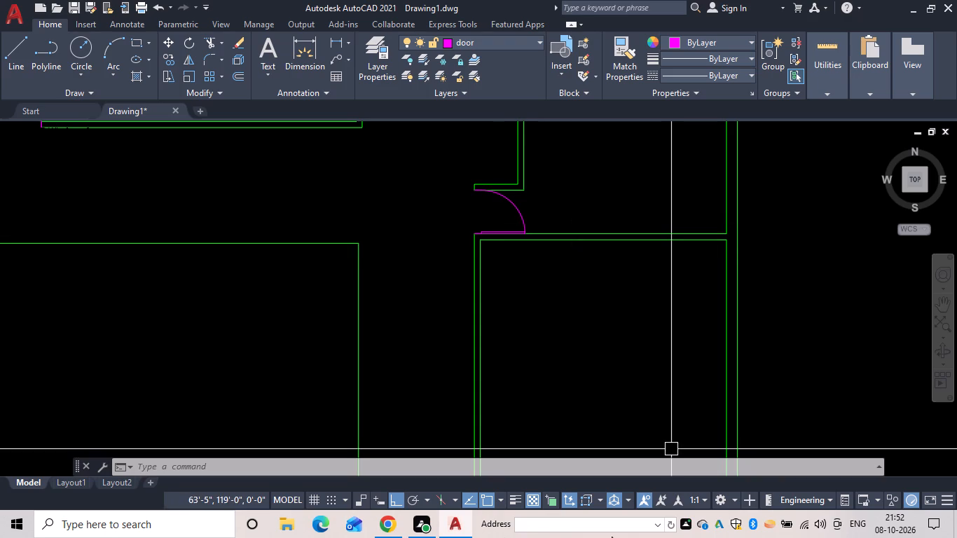
{"action": "scroll", "coordinate": [550, 271], "scroll_direction": "down", "scroll_amount": 4}
{"action": "middle_click_drag", "start_coordinate": [577, 276], "coordinate": [612, 284]}
{"action": "scroll", "coordinate": [457, 251], "scroll_direction": "up", "scroll_amount": 3}
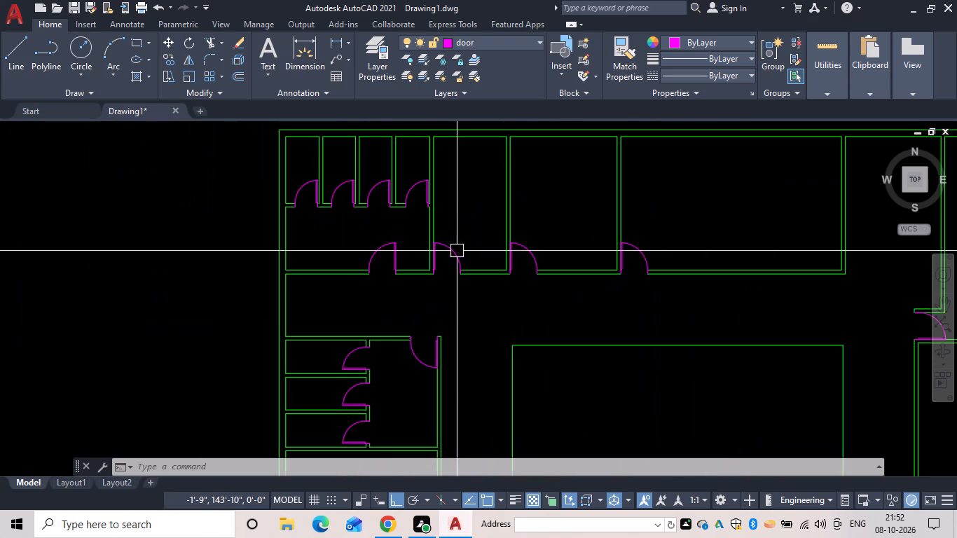
{"action": "scroll", "coordinate": [385, 292], "scroll_direction": "down", "scroll_amount": 2}
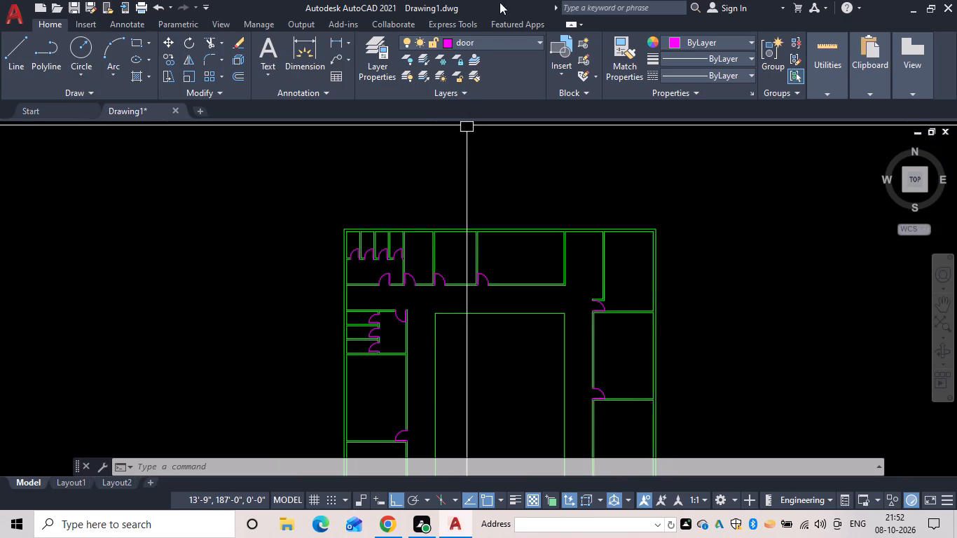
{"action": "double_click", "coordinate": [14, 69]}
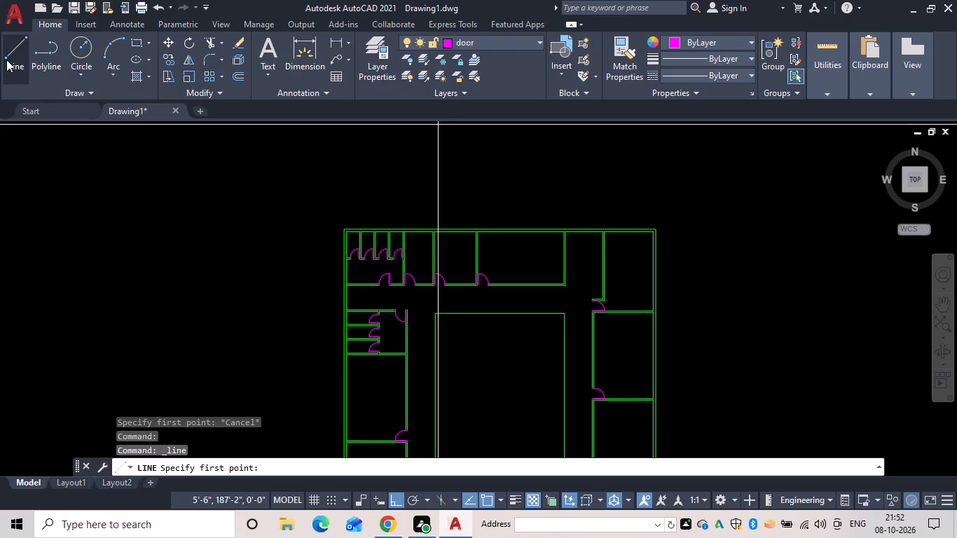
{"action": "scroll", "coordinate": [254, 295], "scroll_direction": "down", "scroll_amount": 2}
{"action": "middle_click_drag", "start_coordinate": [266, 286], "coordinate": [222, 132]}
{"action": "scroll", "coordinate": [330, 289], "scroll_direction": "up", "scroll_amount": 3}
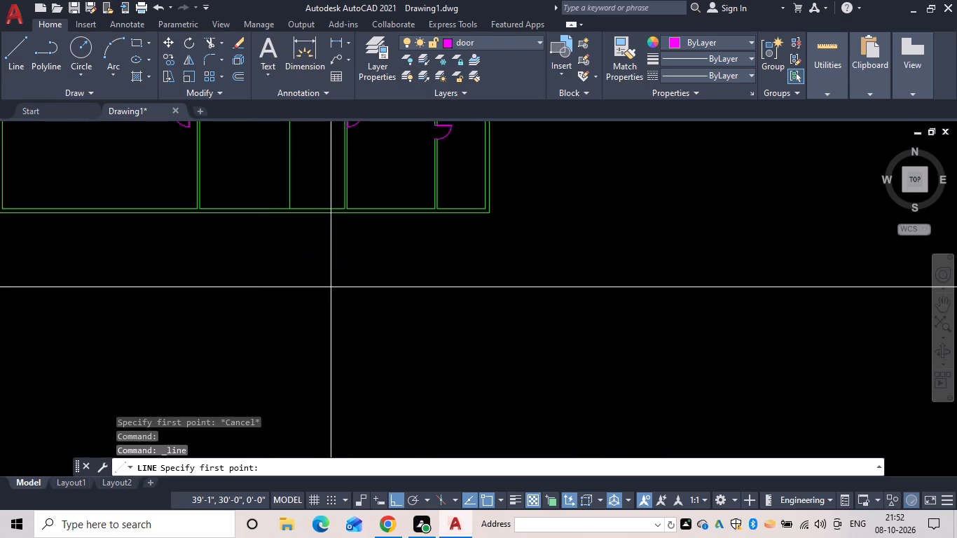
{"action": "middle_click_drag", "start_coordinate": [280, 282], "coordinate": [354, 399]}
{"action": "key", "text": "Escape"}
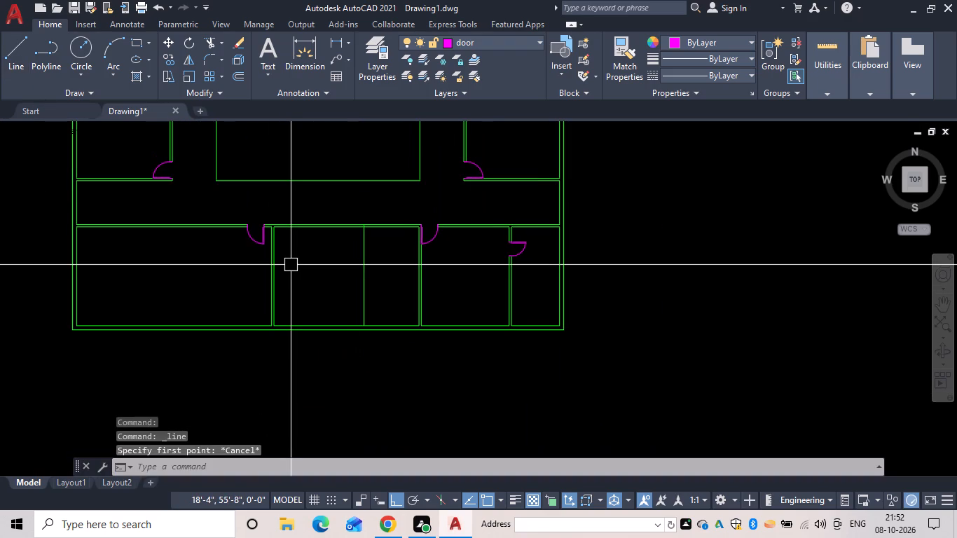
In the south wing, extend the west wall's inner face of the middle room to the corridor wall's outer line.
{"action": "type", "text": "ex"}
{"action": "key", "text": "space"}
{"action": "scroll", "coordinate": [277, 251], "scroll_direction": "up", "scroll_amount": 3}
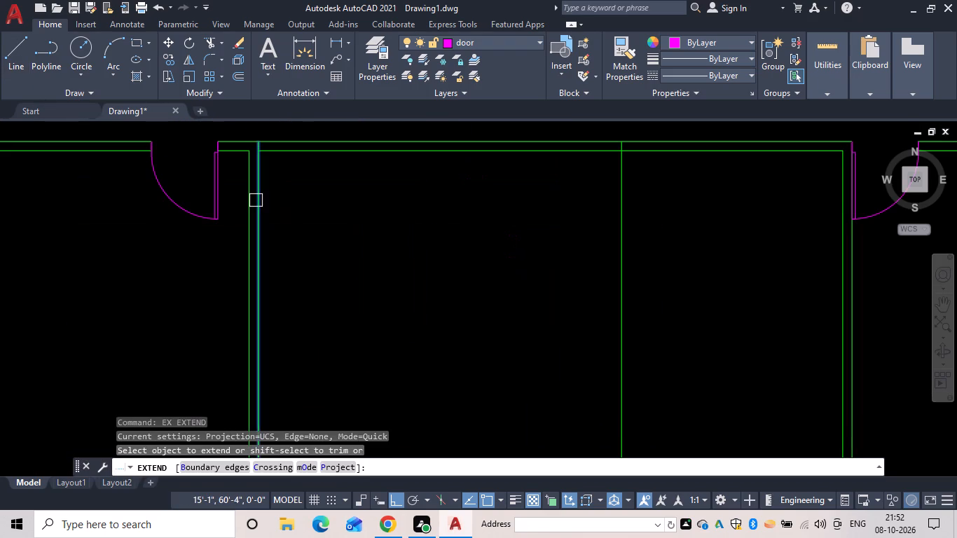
{"action": "left_click", "coordinate": [256, 200]}
{"action": "key", "text": "Escape"}
Trim both corridor wall lines between that west wall and the single partition line to open the south wing bay.
{"action": "type", "text": "tr"}
{"action": "key", "text": "space"}
{"action": "left_click_drag", "start_coordinate": [290, 218], "coordinate": [295, 144]}
{"action": "left_click", "coordinate": [297, 144]}
Load the ACAD_ISO02W100 (ISO dash) linetype into the drawing.
{"action": "scroll", "coordinate": [317, 169], "scroll_direction": "down", "scroll_amount": 3}
{"action": "middle_click_drag", "start_coordinate": [317, 172], "coordinate": [383, 151]}
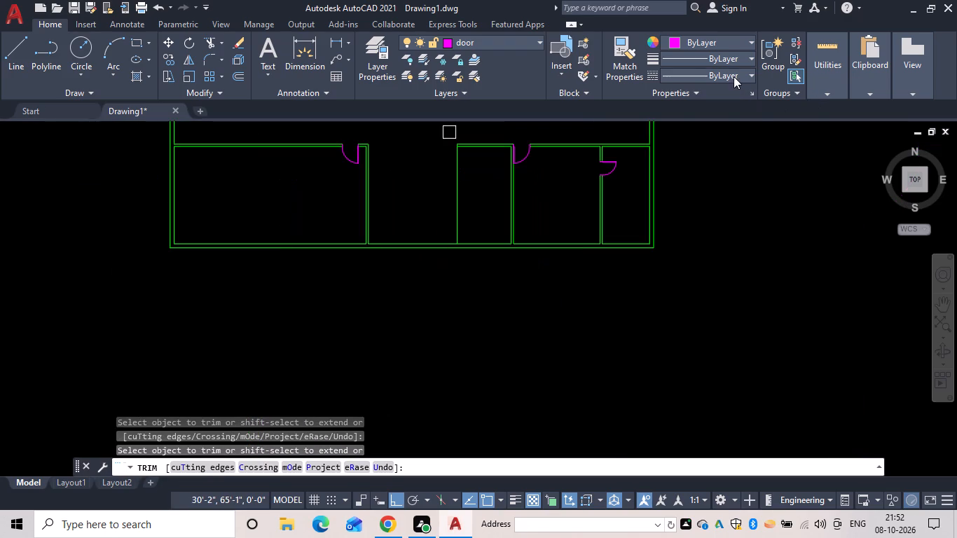
{"action": "left_click", "coordinate": [734, 76]}
{"action": "left_click", "coordinate": [724, 141]}
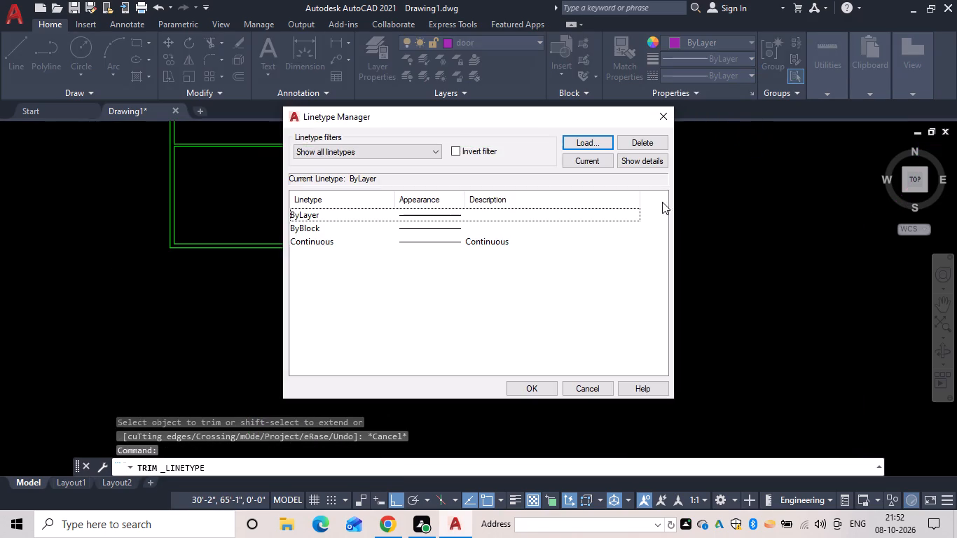
{"action": "left_click", "coordinate": [586, 146]}
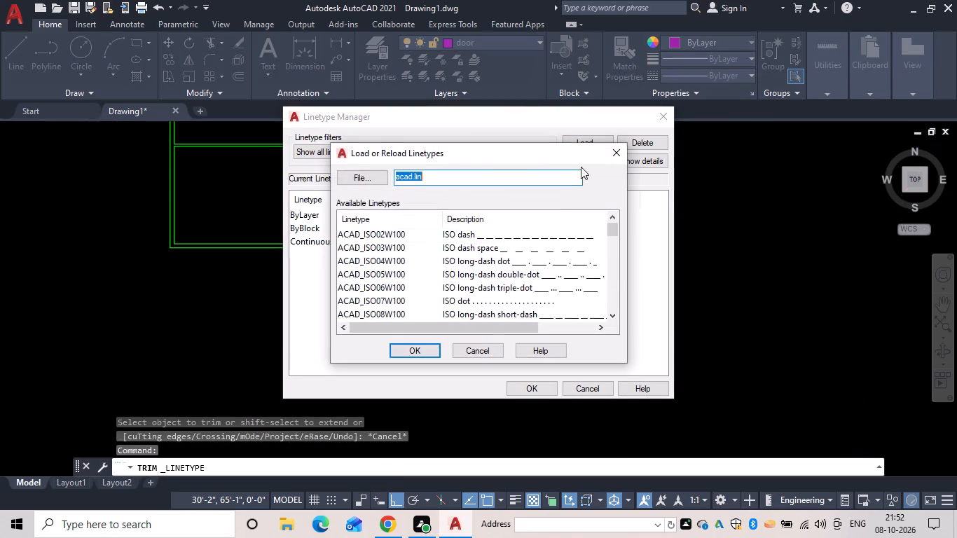
{"action": "left_click", "coordinate": [537, 239]}
{"action": "left_click", "coordinate": [426, 354]}
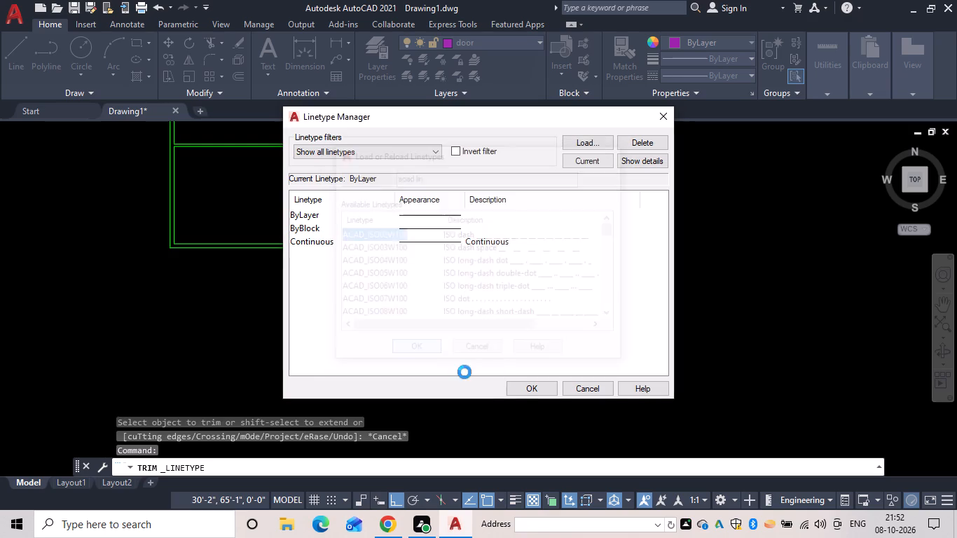
{"action": "left_click", "coordinate": [528, 385]}
{"action": "key", "text": "Escape"}
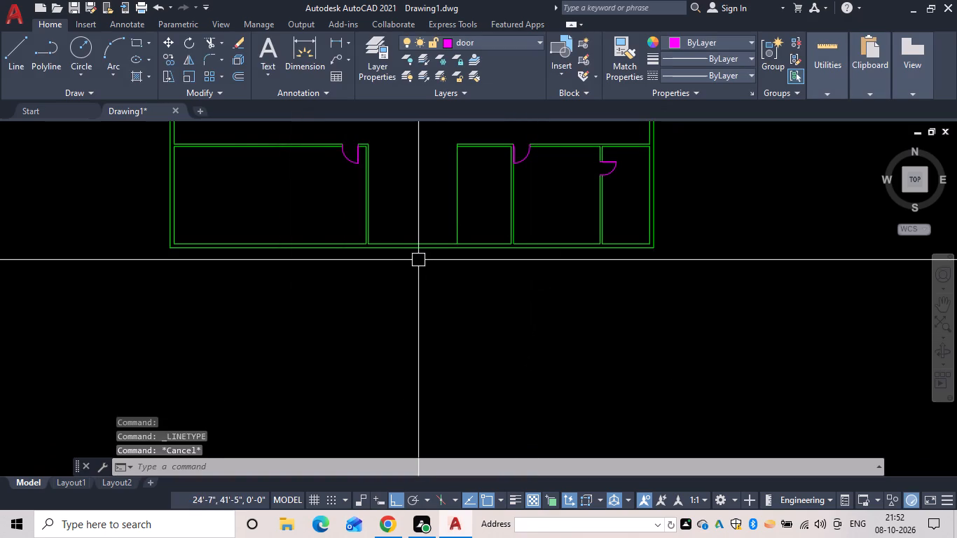
Make the ISO dash linetype current and draw a line across the new opening, between the corridor wall's outer corners.
{"action": "key", "text": "l"}
{"action": "key", "text": "space"}
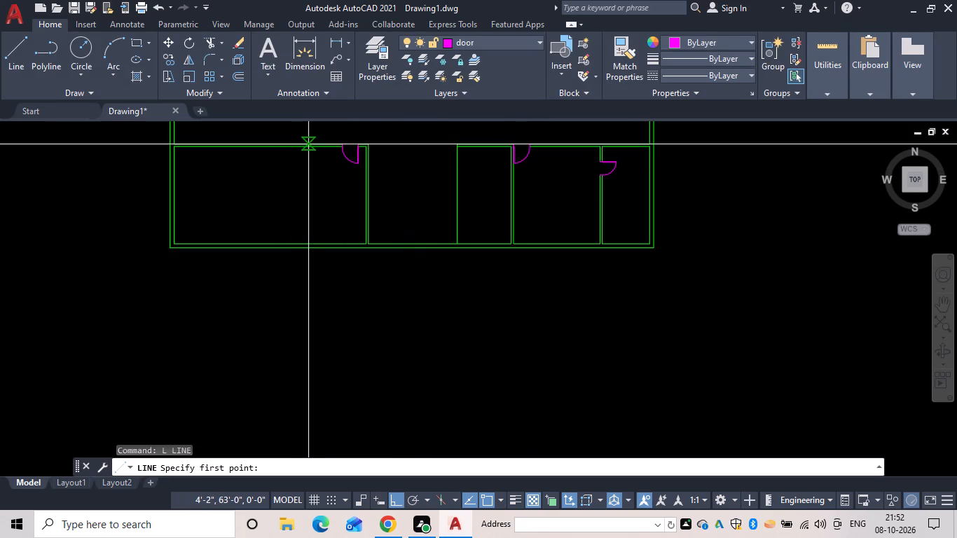
{"action": "scroll", "coordinate": [403, 146], "scroll_direction": "up", "scroll_amount": 1}
{"action": "middle_click_drag", "start_coordinate": [402, 146], "coordinate": [364, 233]}
{"action": "scroll", "coordinate": [305, 233], "scroll_direction": "up", "scroll_amount": 2}
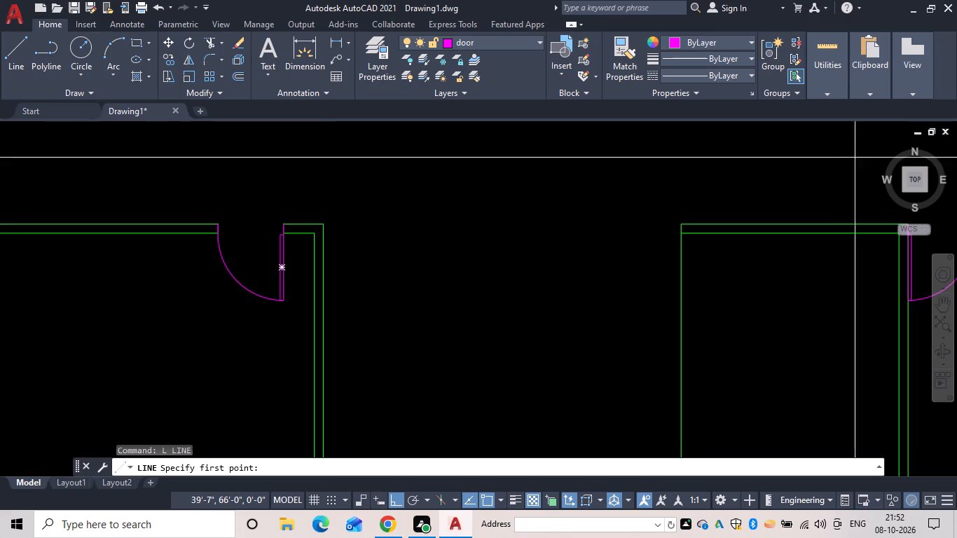
{"action": "left_click", "coordinate": [745, 74]}
{"action": "left_click", "coordinate": [719, 133]}
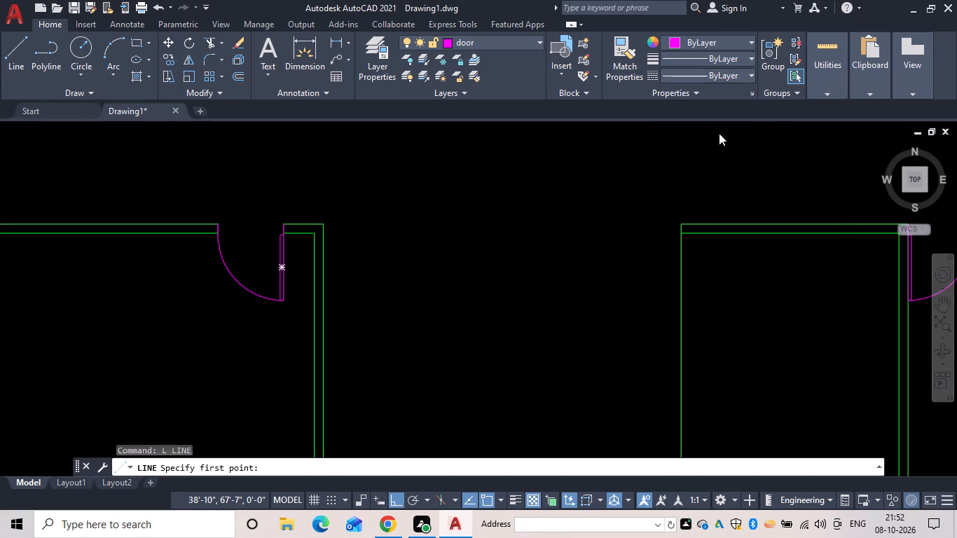
{"action": "left_click", "coordinate": [322, 226]}
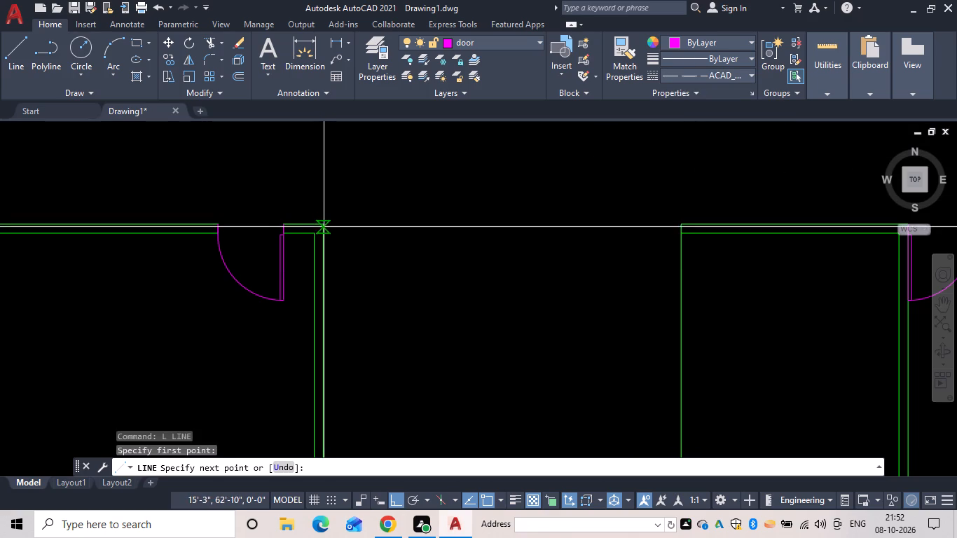
{"action": "left_click", "coordinate": [683, 223]}
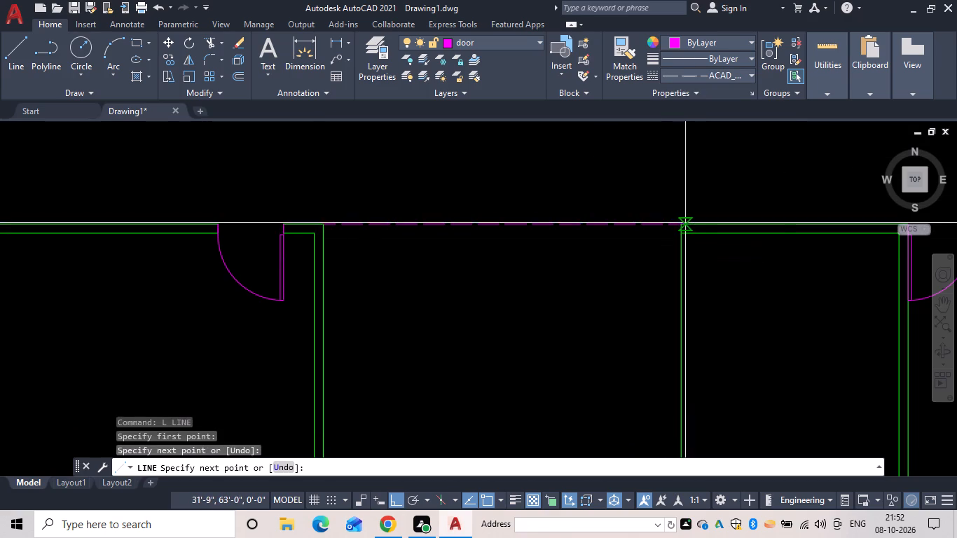
{"action": "key", "text": "Escape"}
Offset the dashed line 5 inches to the south, into the bay.
{"action": "type", "text": "of 5"}
{"action": "key", "text": "space"}
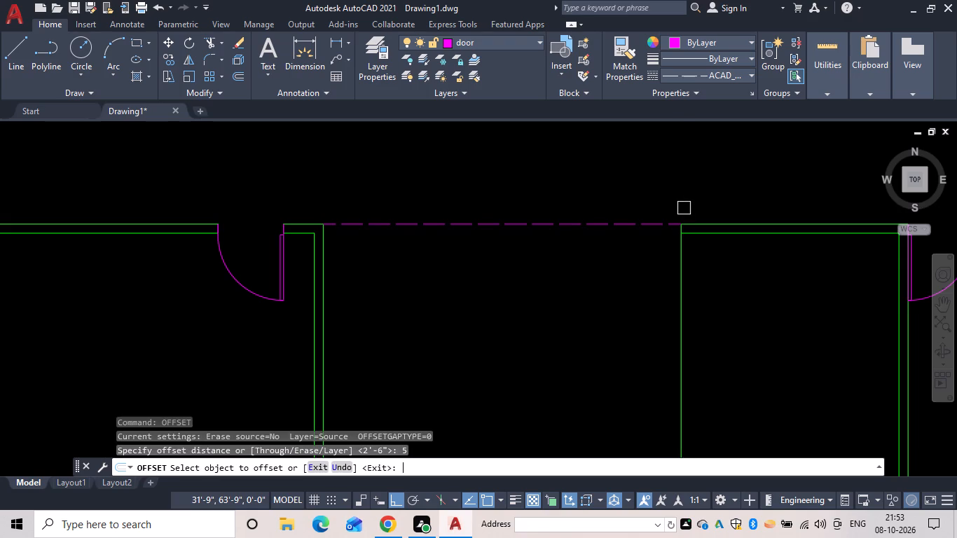
{"action": "left_click", "coordinate": [636, 226]}
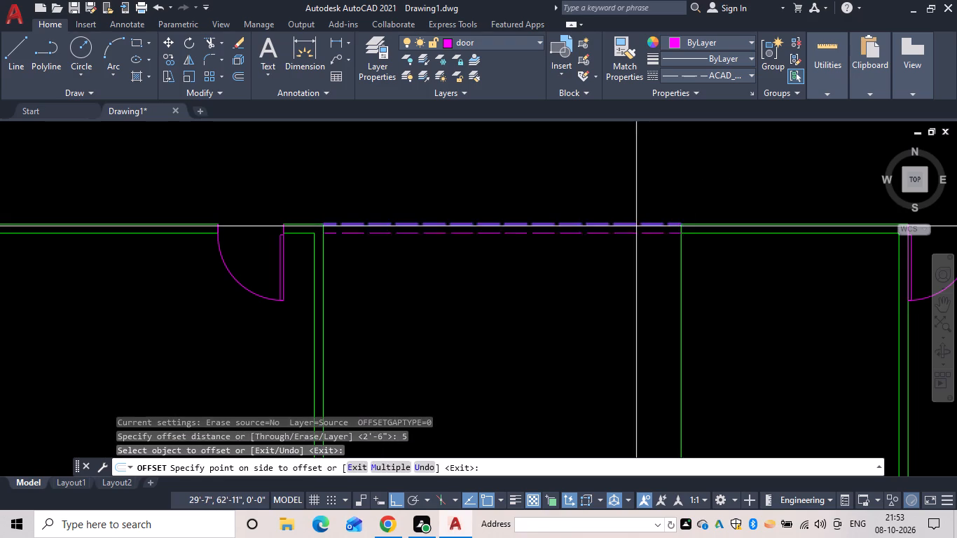
{"action": "left_click", "coordinate": [645, 255]}
{"action": "key", "text": "Escape"}
Extend the bay's two side lines south to the outer line of the exterior wall.
{"action": "scroll", "coordinate": [455, 266], "scroll_direction": "down", "scroll_amount": 1}
{"action": "middle_click_drag", "start_coordinate": [455, 267], "coordinate": [528, 188]}
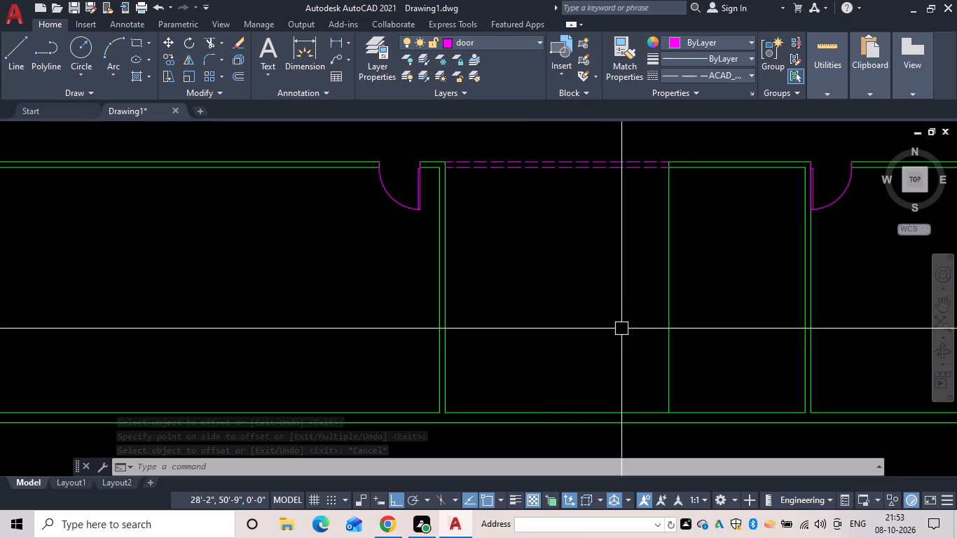
{"action": "middle_click_drag", "start_coordinate": [617, 317], "coordinate": [617, 228]}
{"action": "key", "text": "Escape"}
{"action": "type", "text": "ex"}
{"action": "key", "text": "space"}
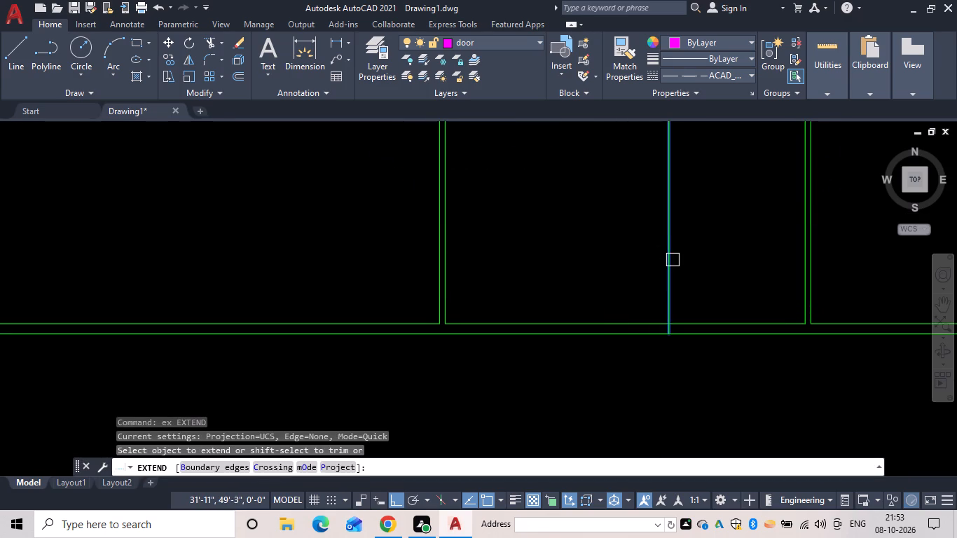
{"action": "left_click_drag", "start_coordinate": [673, 260], "coordinate": [649, 275]}
{"action": "left_click", "coordinate": [448, 312]}
{"action": "key", "text": "Escape"}
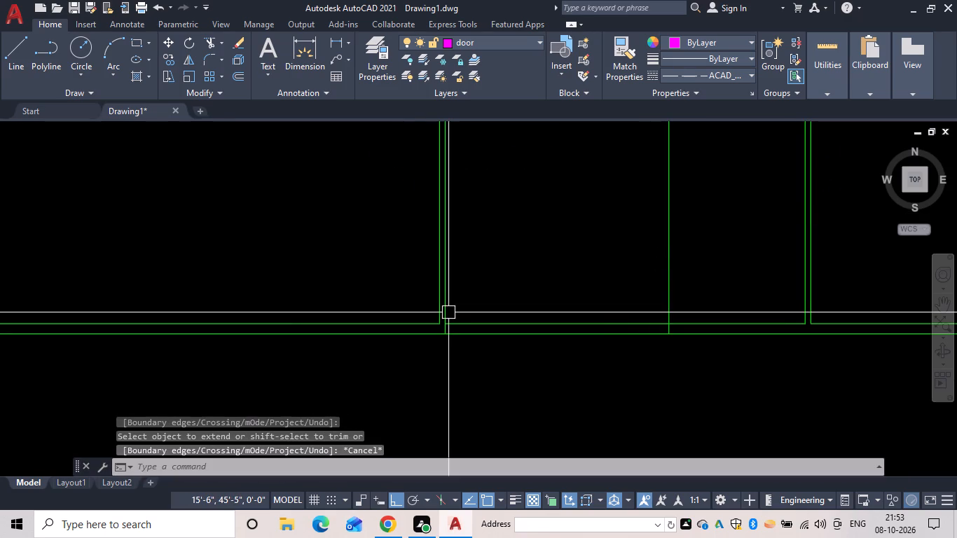
Trim both exterior wall lines between the bay's two side lines to open its south end.
{"action": "type", "text": "tr"}
{"action": "key", "text": "space"}
{"action": "left_click_drag", "start_coordinate": [512, 298], "coordinate": [523, 357]}
{"action": "scroll", "coordinate": [525, 347], "scroll_direction": "down", "scroll_amount": 1}
{"action": "middle_click_drag", "start_coordinate": [523, 346], "coordinate": [507, 280]}
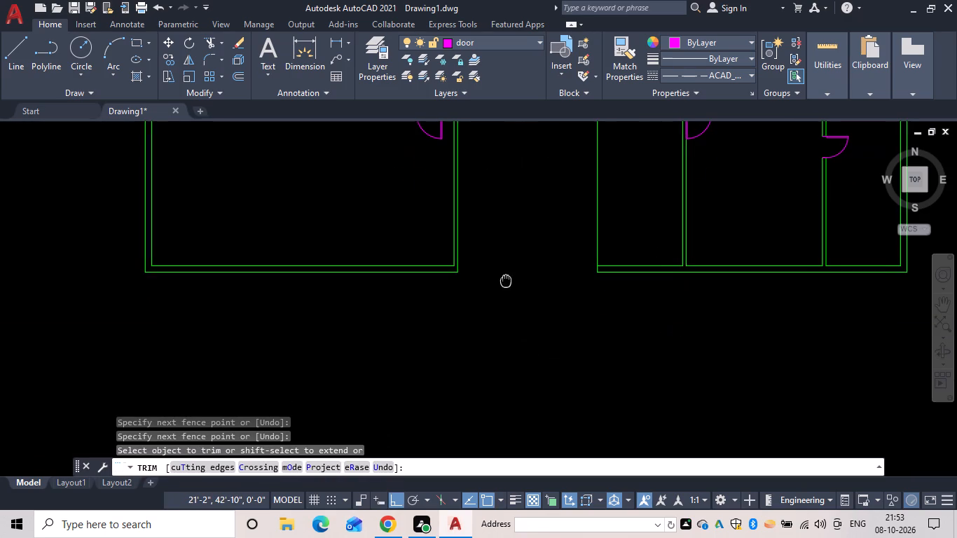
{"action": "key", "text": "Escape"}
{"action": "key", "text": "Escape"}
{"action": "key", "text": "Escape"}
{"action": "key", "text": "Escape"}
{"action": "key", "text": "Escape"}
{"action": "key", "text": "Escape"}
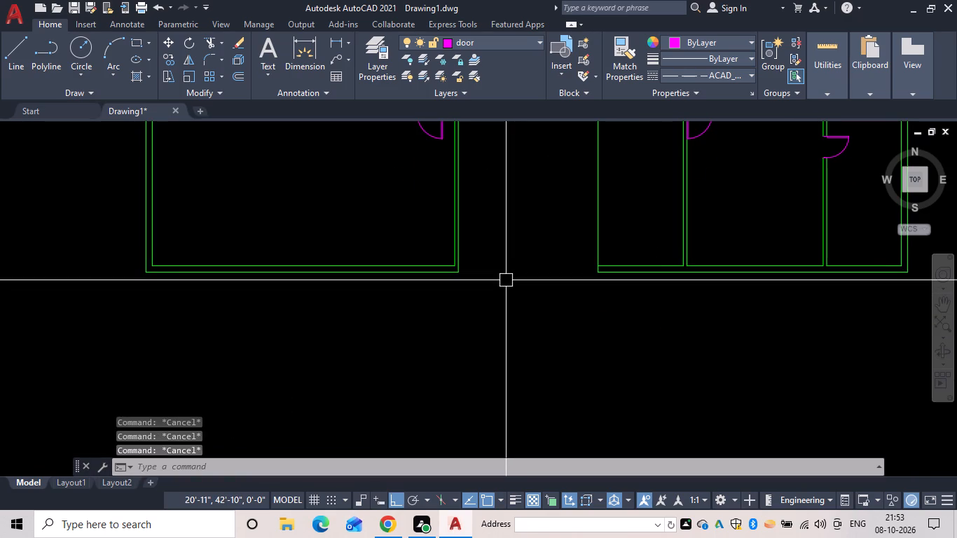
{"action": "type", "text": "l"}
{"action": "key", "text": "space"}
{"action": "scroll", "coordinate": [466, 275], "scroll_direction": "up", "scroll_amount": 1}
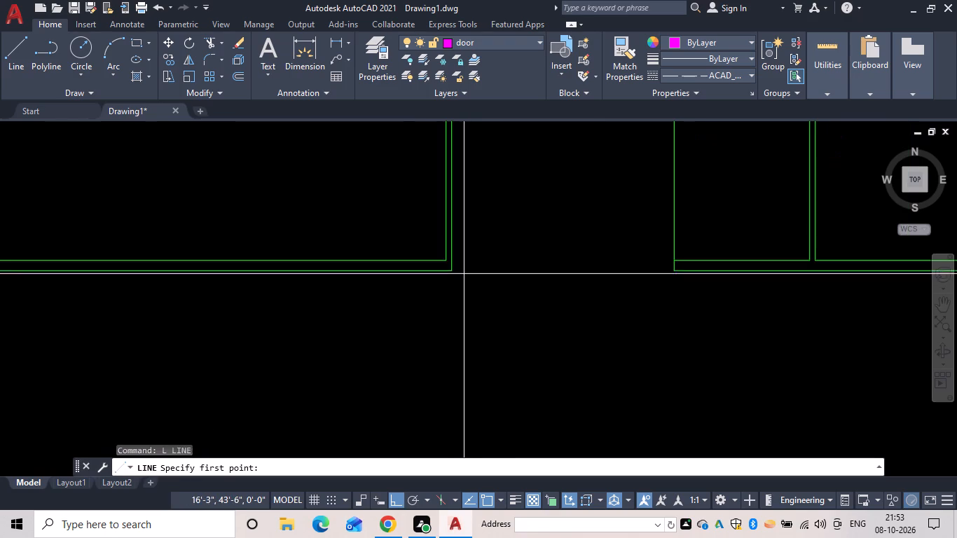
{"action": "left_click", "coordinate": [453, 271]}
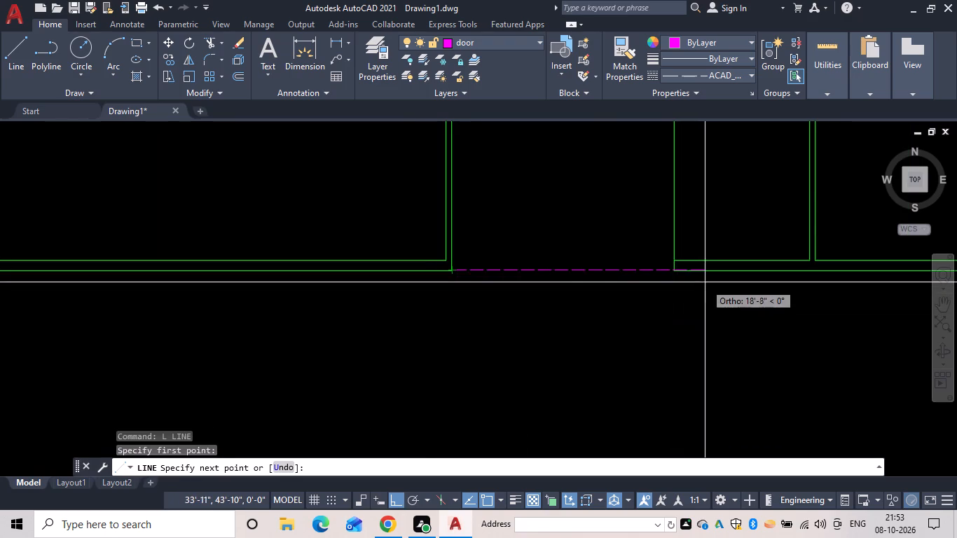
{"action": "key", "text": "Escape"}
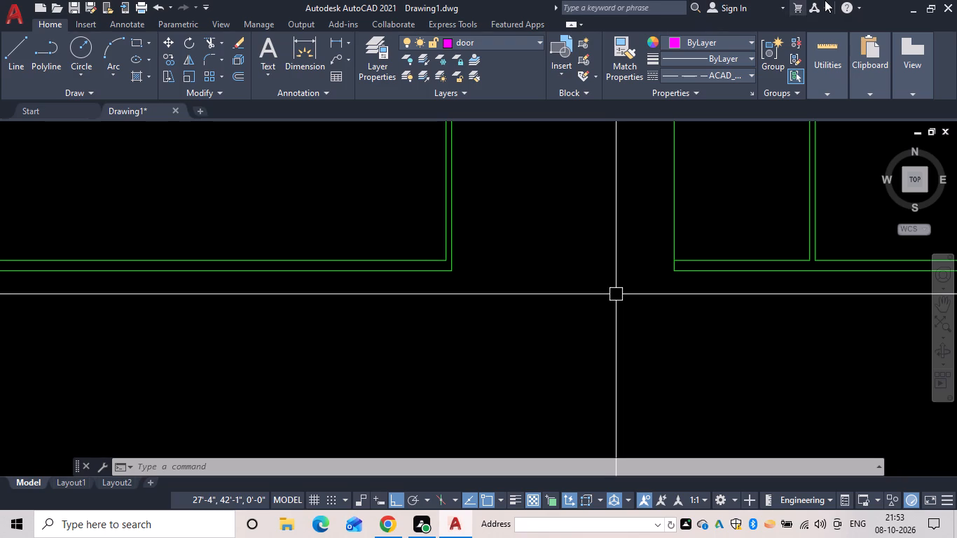
Create a new layer named stair.
{"action": "left_click", "coordinate": [532, 43]}
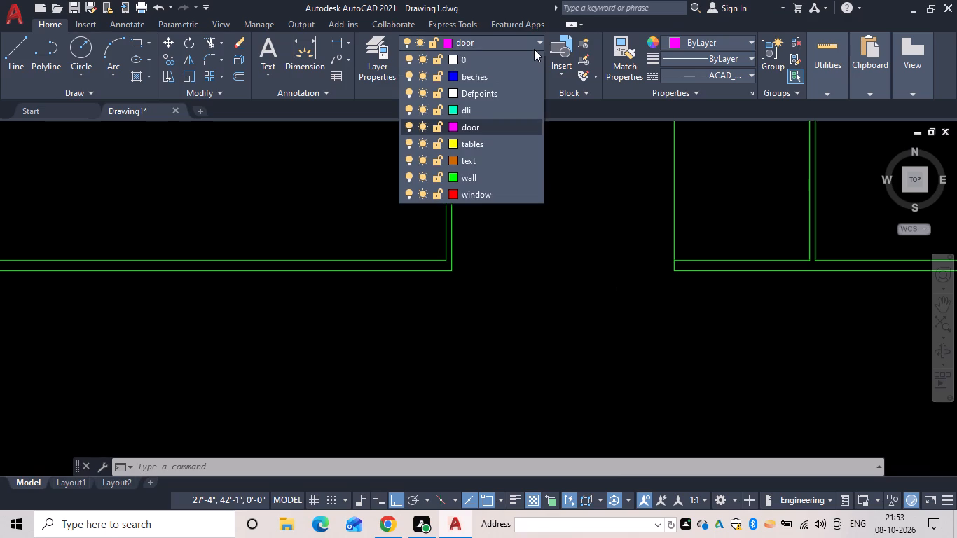
{"action": "left_click", "coordinate": [397, 79]}
{"action": "left_click", "coordinate": [389, 79]}
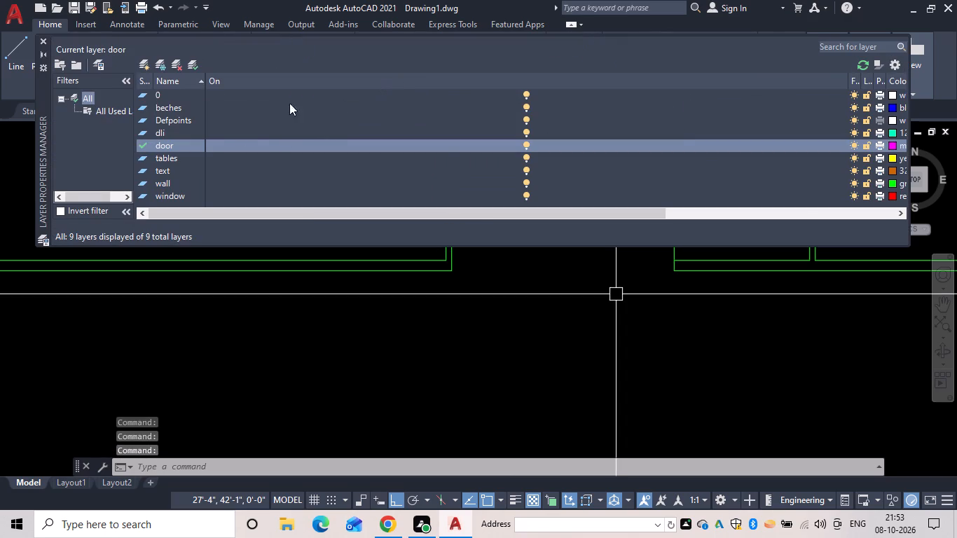
{"action": "left_click", "coordinate": [165, 61]}
{"action": "key", "text": "BackSpace"}
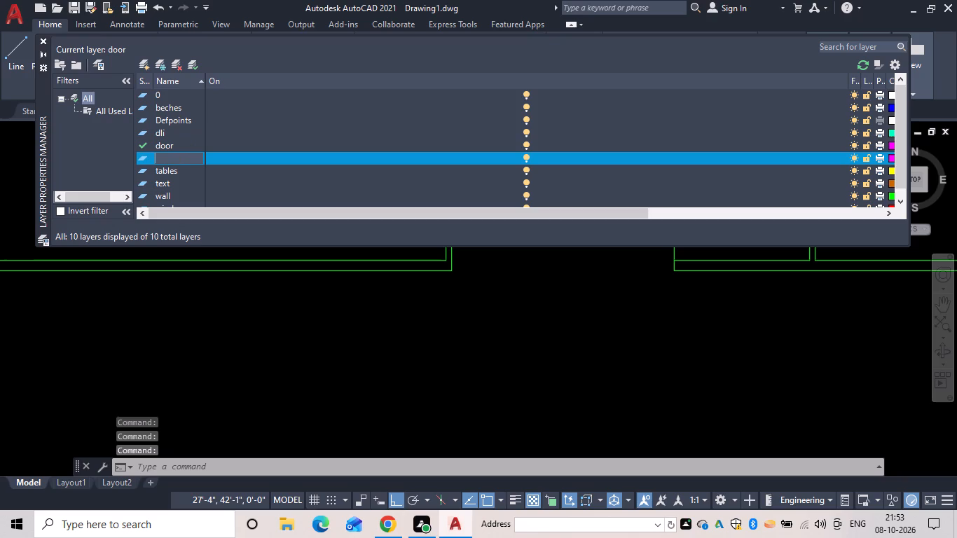
{"action": "type", "text": "stair"}
{"action": "key", "text": "space"}
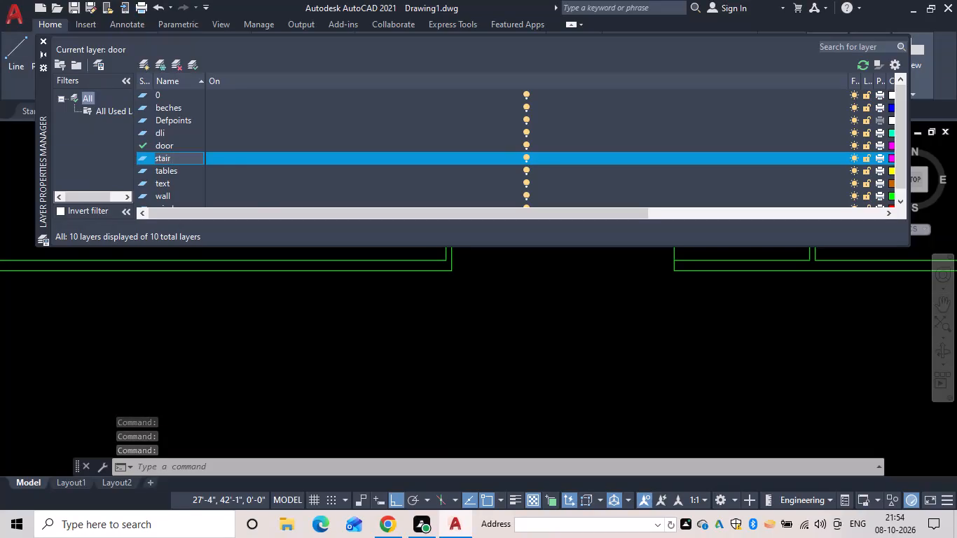
Set the stair layer's colour to index colour 38.
{"action": "left_click", "coordinate": [893, 159]}
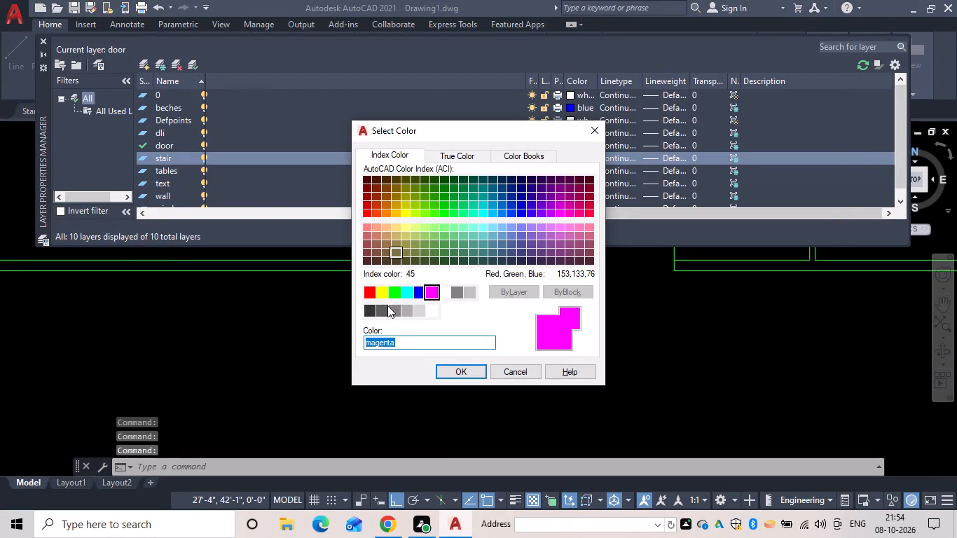
{"action": "left_click", "coordinate": [560, 238]}
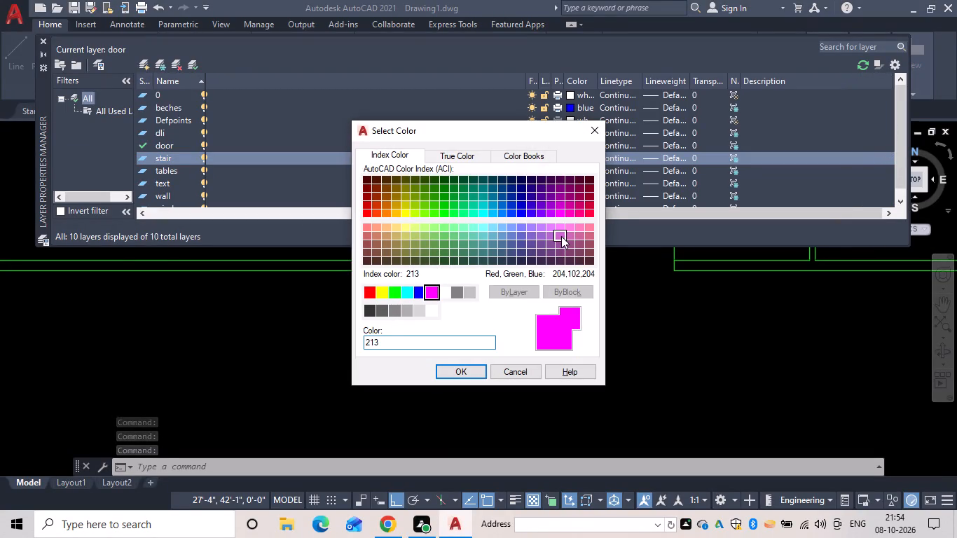
{"action": "left_click", "coordinate": [561, 214]}
{"action": "left_click", "coordinate": [535, 226]}
{"action": "left_click_drag", "start_coordinate": [535, 209], "coordinate": [529, 208]}
{"action": "left_click", "coordinate": [450, 208]}
{"action": "left_click", "coordinate": [434, 213]}
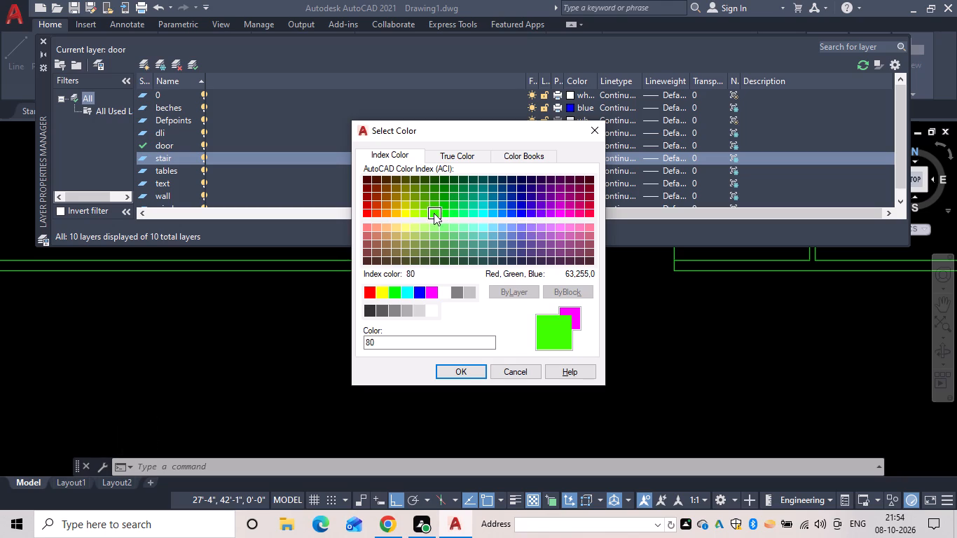
{"action": "left_click", "coordinate": [430, 195]}
{"action": "left_click", "coordinate": [411, 193]}
{"action": "left_click", "coordinate": [408, 186]}
{"action": "left_click", "coordinate": [395, 191]}
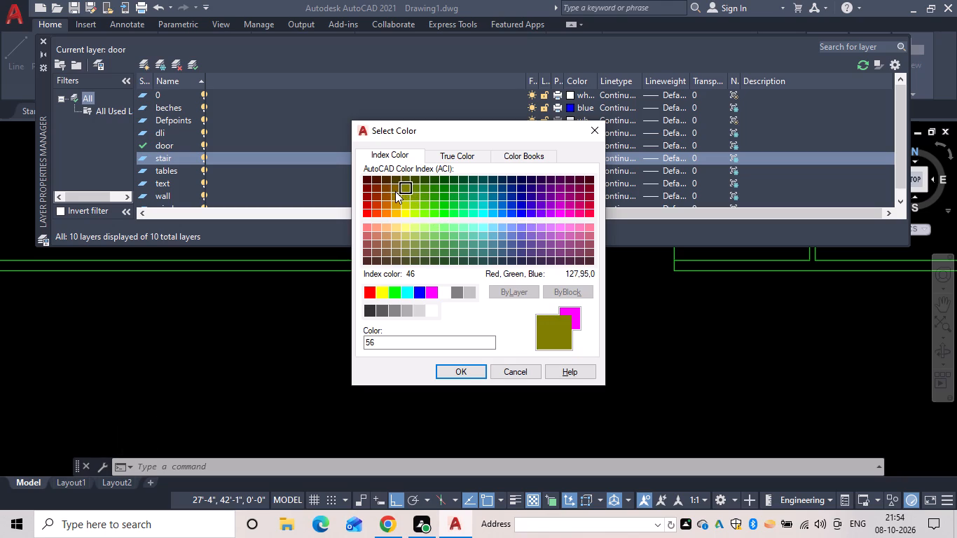
{"action": "left_click", "coordinate": [389, 179]}
{"action": "left_click", "coordinate": [459, 375]}
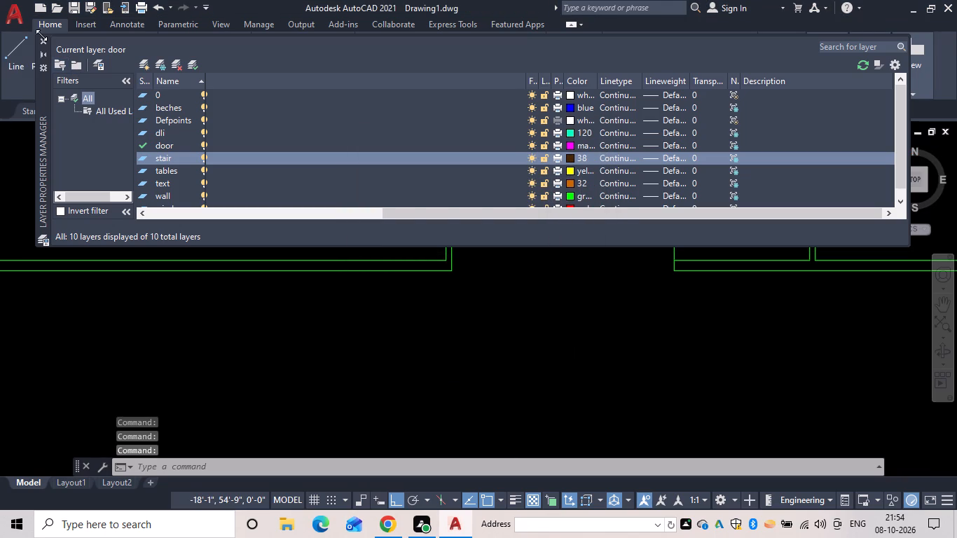
{"action": "left_click", "coordinate": [41, 36]}
Make the window layer current and draw a line across the north exterior wall at the midpoint of the westernmost small cubicle.
{"action": "left_click", "coordinate": [515, 42]}
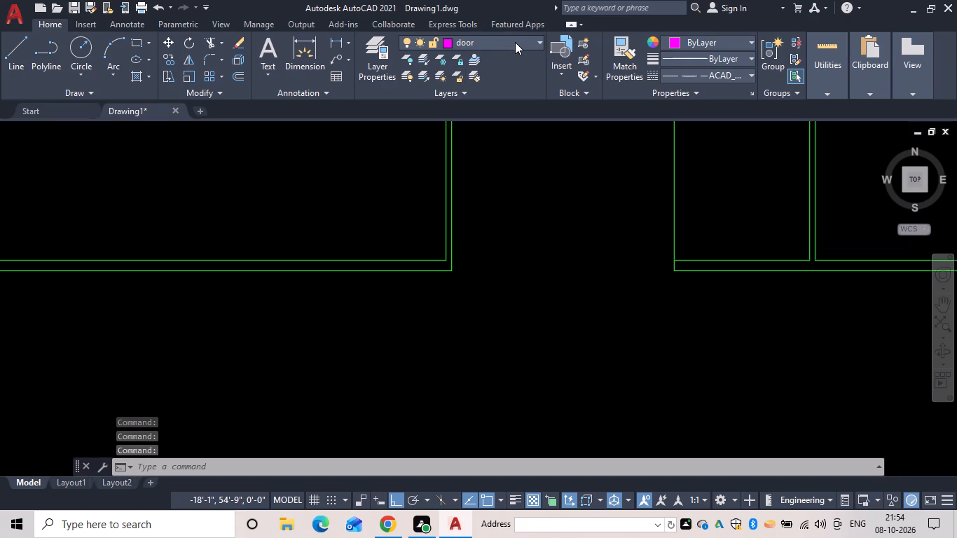
{"action": "left_click", "coordinate": [486, 207]}
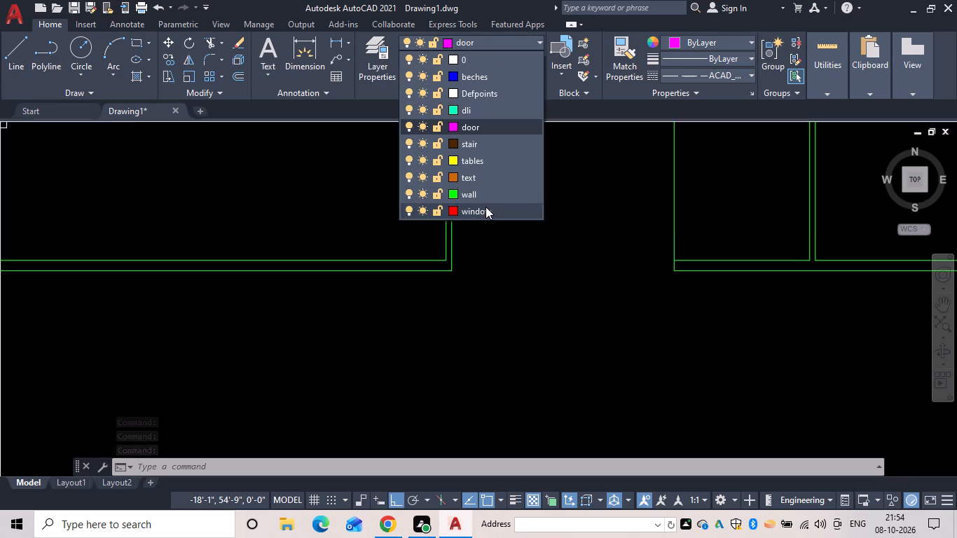
{"action": "double_click", "coordinate": [22, 53]}
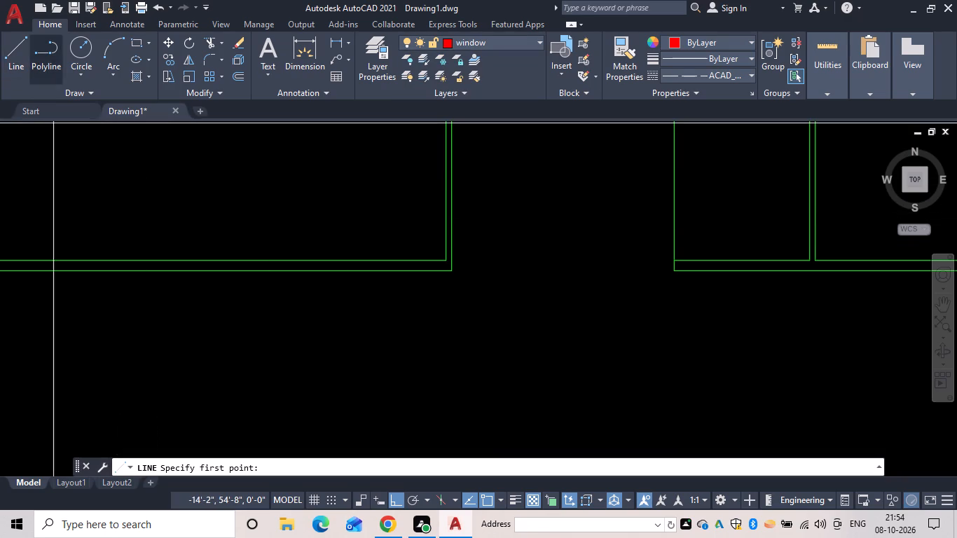
{"action": "scroll", "coordinate": [163, 235], "scroll_direction": "down", "scroll_amount": 4}
{"action": "middle_click_drag", "start_coordinate": [158, 234], "coordinate": [280, 361]}
{"action": "middle_click_drag", "start_coordinate": [320, 206], "coordinate": [336, 268]}
{"action": "scroll", "coordinate": [336, 265], "scroll_direction": "up", "scroll_amount": 2}
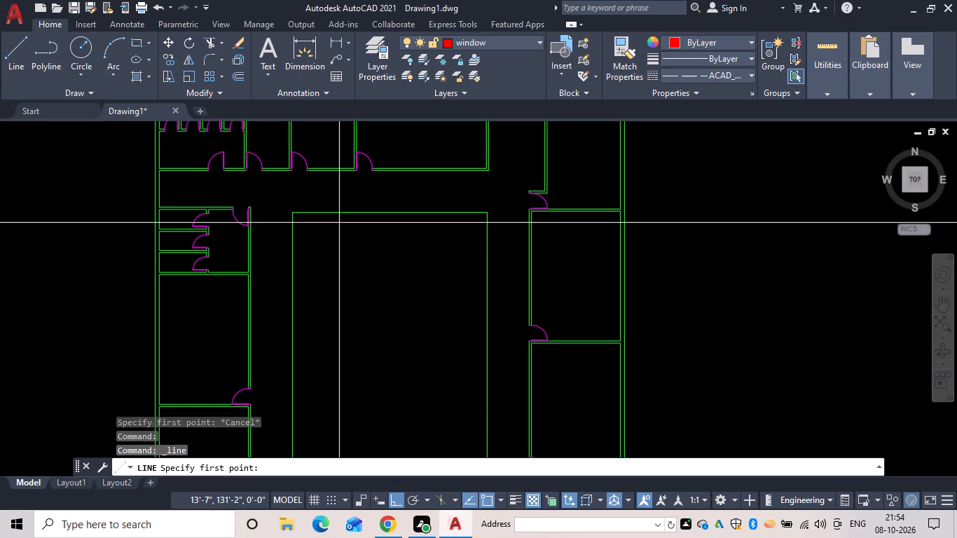
{"action": "scroll", "coordinate": [343, 204], "scroll_direction": "down", "scroll_amount": 1}
{"action": "middle_click_drag", "start_coordinate": [343, 204], "coordinate": [357, 373]}
{"action": "scroll", "coordinate": [252, 296], "scroll_direction": "up", "scroll_amount": 3}
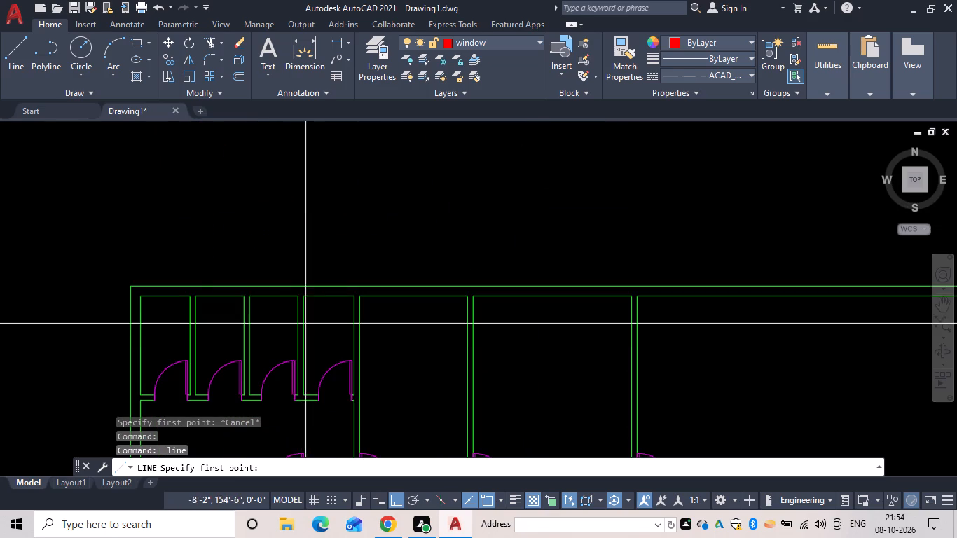
{"action": "middle_click_drag", "start_coordinate": [200, 300], "coordinate": [385, 243]}
{"action": "scroll", "coordinate": [376, 244], "scroll_direction": "up", "scroll_amount": 2}
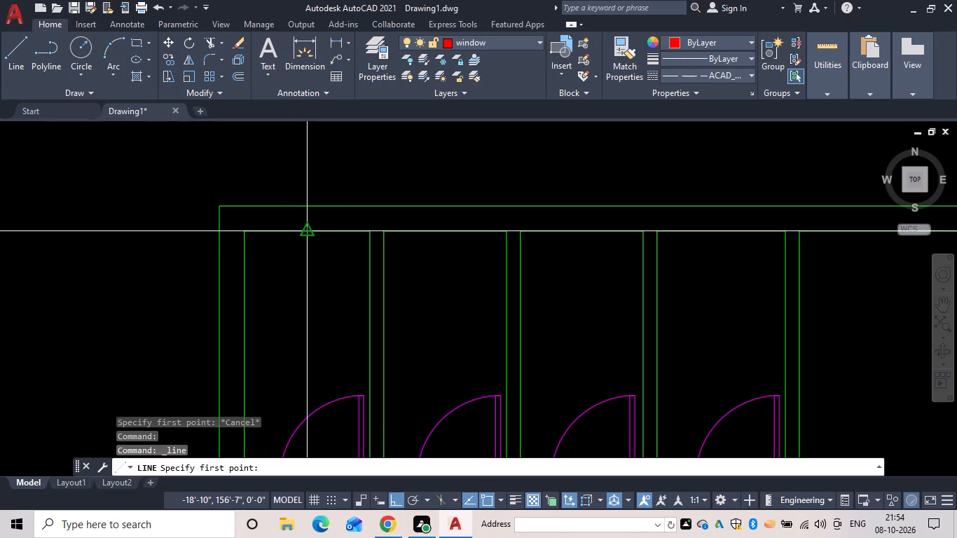
{"action": "left_click", "coordinate": [309, 230]}
{"action": "left_click", "coordinate": [307, 206]}
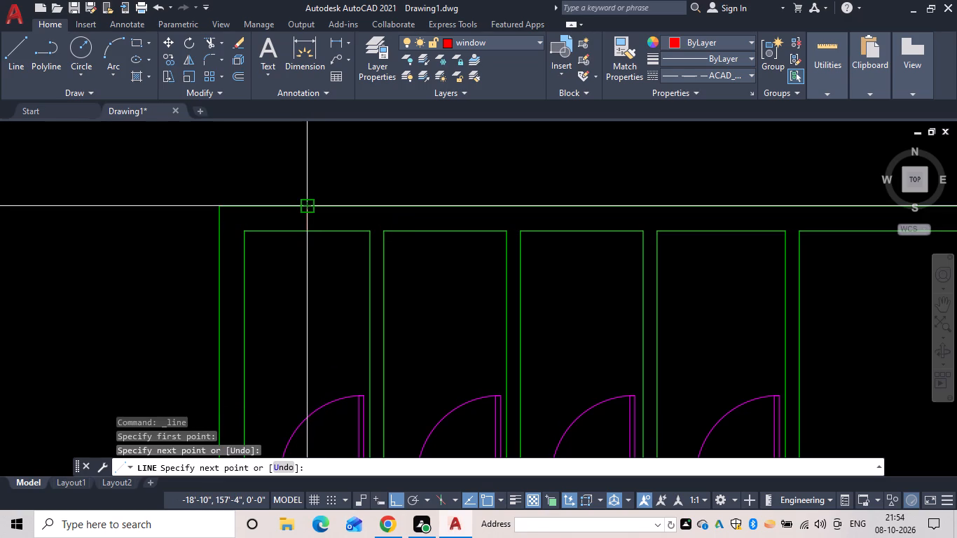
{"action": "key", "text": "space"}
Draw matching lines across the north exterior wall at the midpoints of the other three small cubicles.
{"action": "key", "text": "space"}
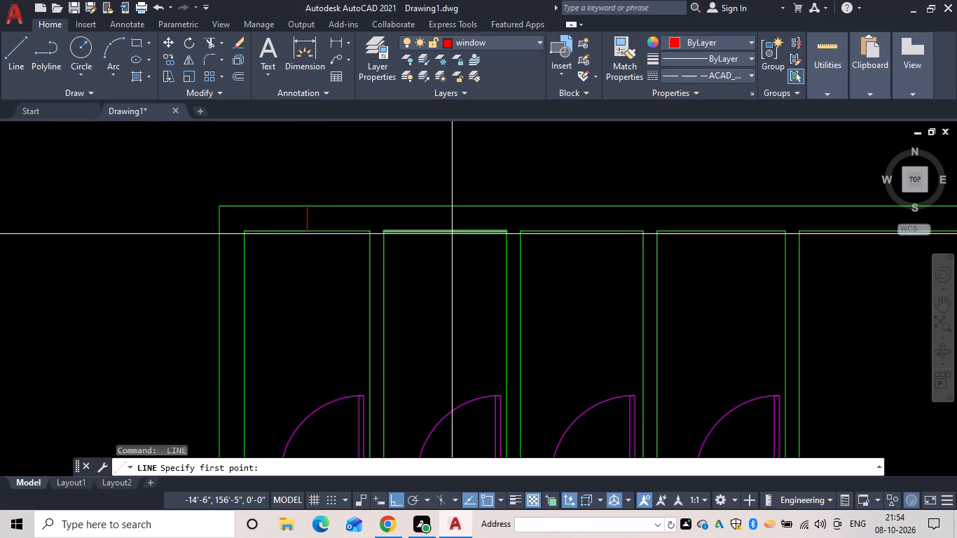
{"action": "left_click", "coordinate": [446, 231]}
{"action": "left_click", "coordinate": [445, 205]}
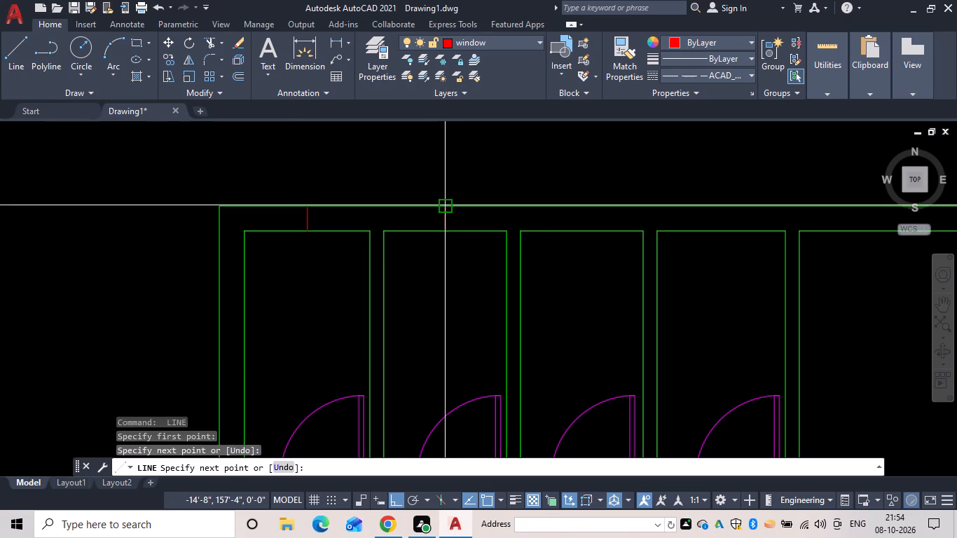
{"action": "key", "text": "space"}
{"action": "key", "text": "space"}
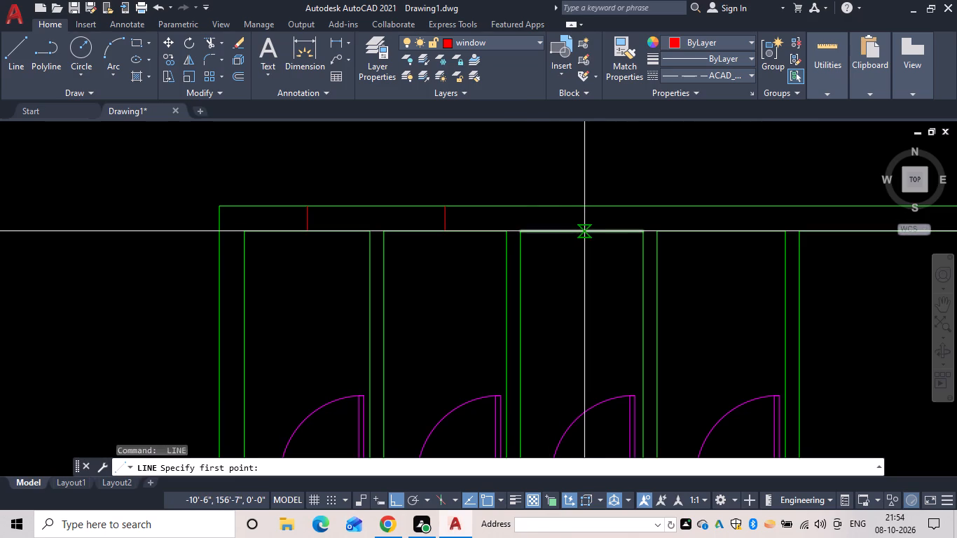
{"action": "left_click", "coordinate": [581, 231]}
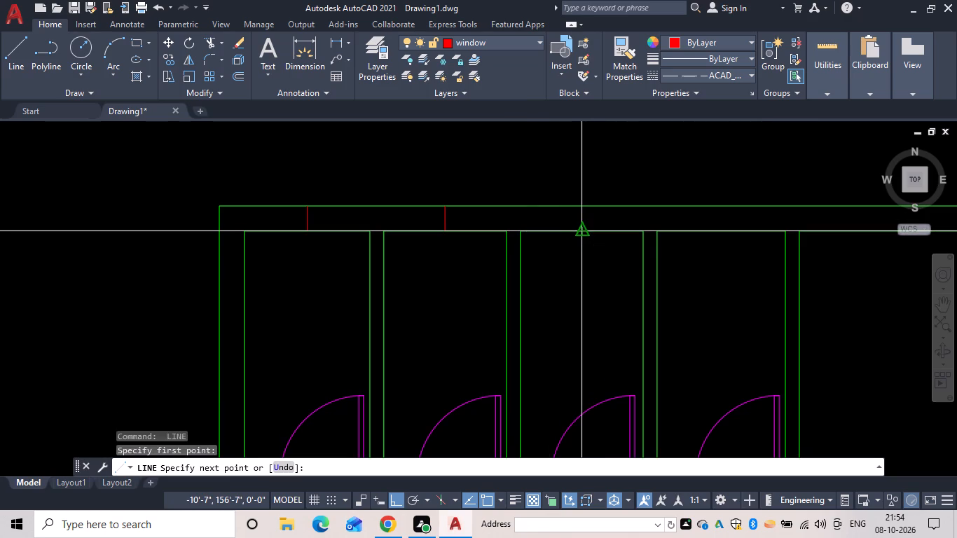
{"action": "scroll", "coordinate": [575, 223], "scroll_direction": "up", "scroll_amount": 3}
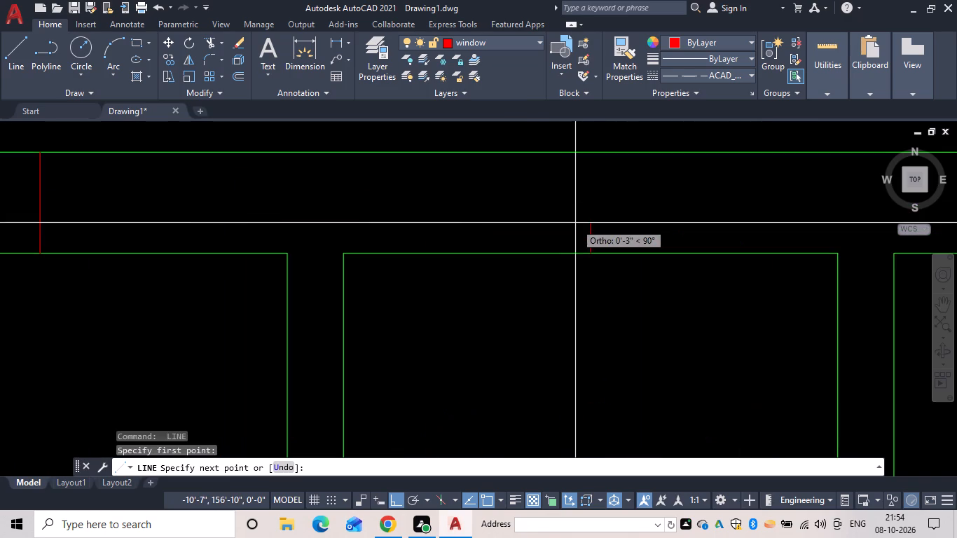
{"action": "left_click", "coordinate": [593, 151]}
{"action": "key", "text": "space"}
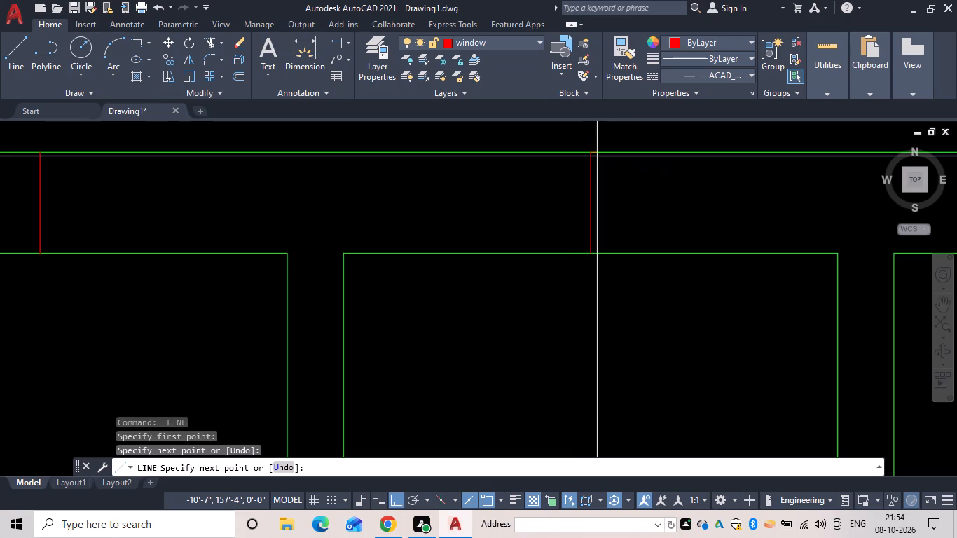
{"action": "scroll", "coordinate": [624, 209], "scroll_direction": "down", "scroll_amount": 3}
{"action": "middle_click_drag", "start_coordinate": [624, 209], "coordinate": [460, 182]}
{"action": "key", "text": "space"}
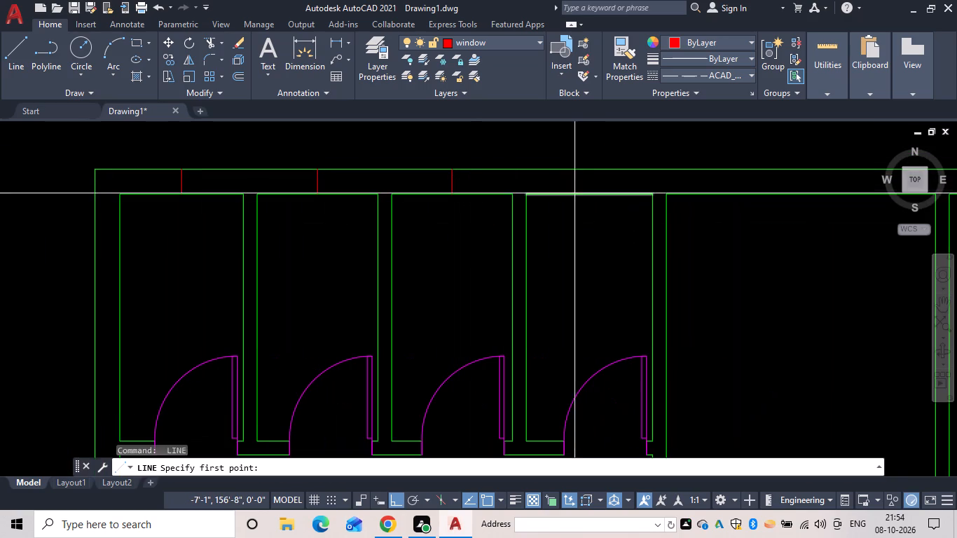
{"action": "left_click", "coordinate": [593, 193]}
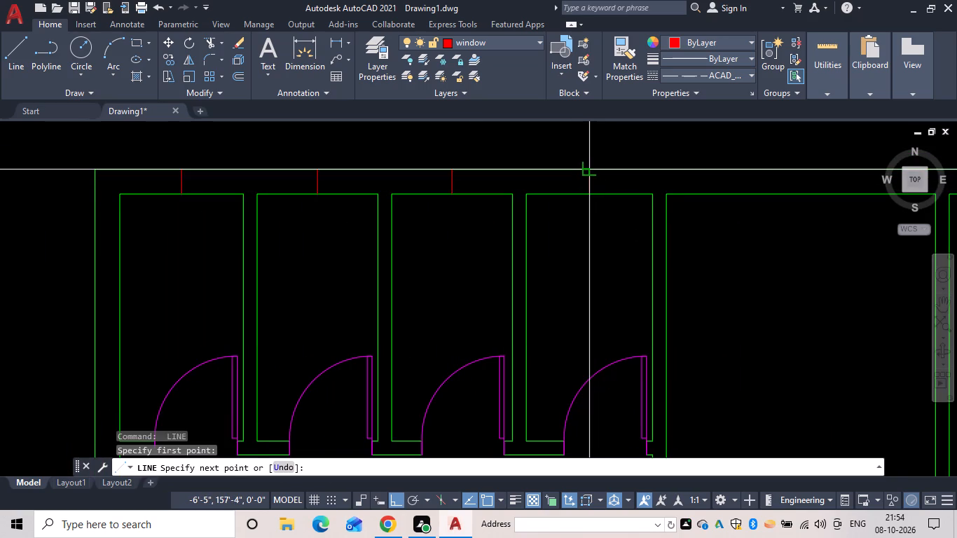
{"action": "left_click", "coordinate": [588, 167]}
{"action": "key", "text": "Escape"}
Offset the window centre lines of the two western cubicles 1' to both sides.
{"action": "type", "text": "of 1'"}
{"action": "key", "text": "space"}
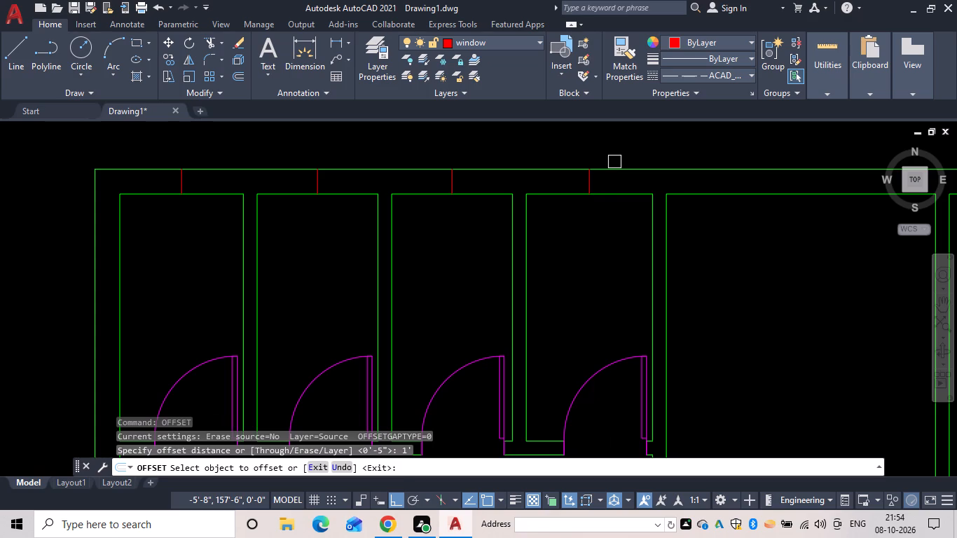
{"action": "left_click", "coordinate": [186, 186]}
{"action": "left_click_drag", "start_coordinate": [207, 180], "coordinate": [198, 179]}
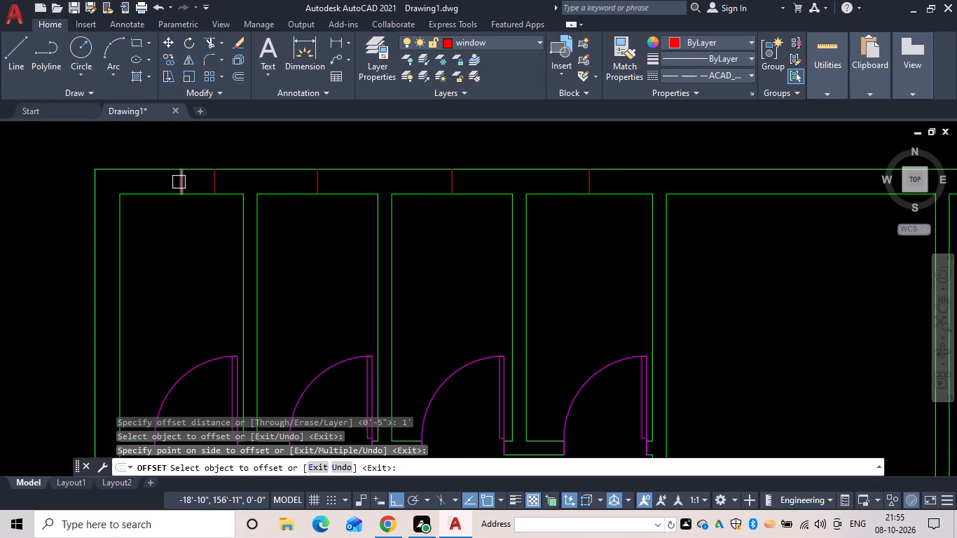
{"action": "left_click_drag", "start_coordinate": [179, 182], "coordinate": [168, 184]}
{"action": "left_click_drag", "start_coordinate": [130, 194], "coordinate": [138, 191]}
{"action": "double_click", "coordinate": [323, 180]}
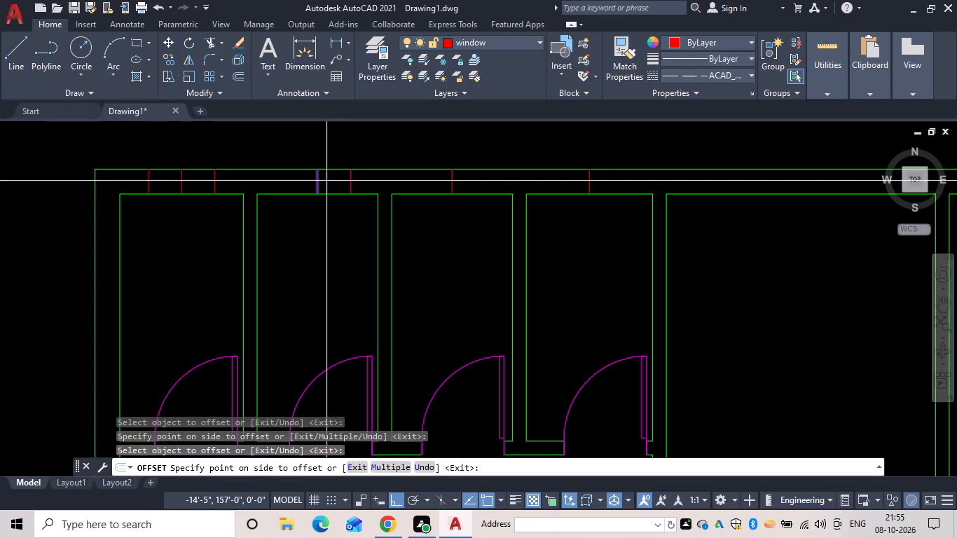
{"action": "left_click_drag", "start_coordinate": [318, 177], "coordinate": [295, 186]}
{"action": "left_click_drag", "start_coordinate": [270, 191], "coordinate": [289, 190]}
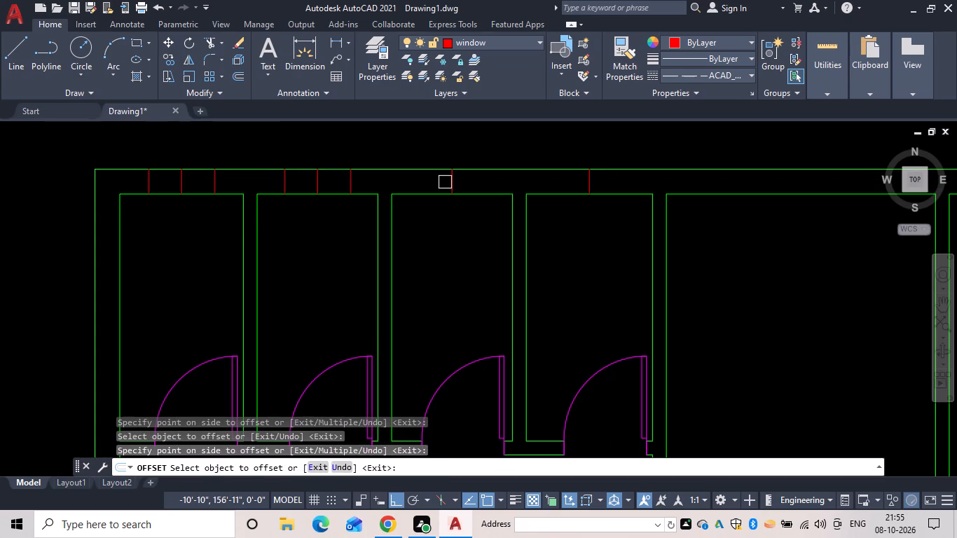
Offset the window centre lines of the two eastern cubicles 1' to both sides.
{"action": "left_click", "coordinate": [449, 181]}
{"action": "left_click", "coordinate": [460, 178]}
{"action": "left_click_drag", "start_coordinate": [455, 178], "coordinate": [436, 183]}
{"action": "left_click", "coordinate": [421, 186]}
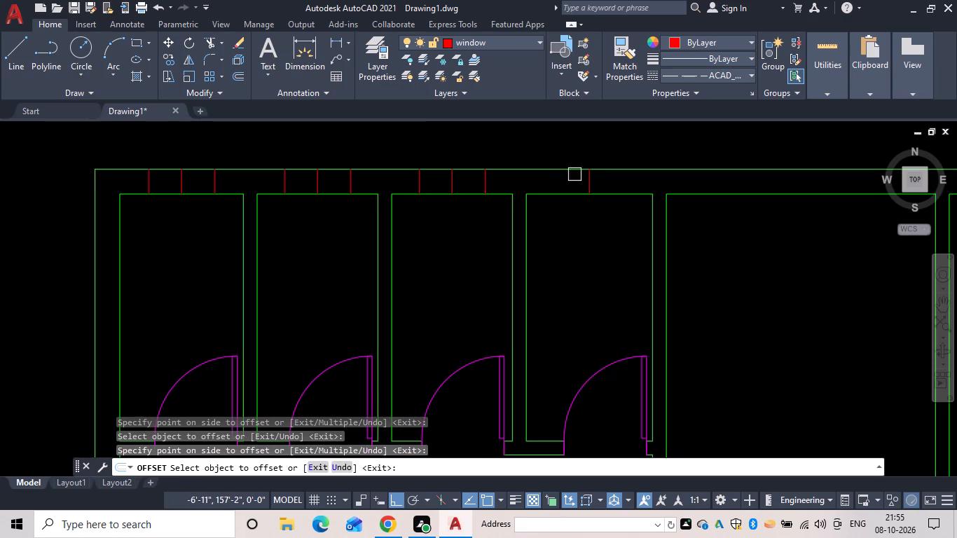
{"action": "left_click", "coordinate": [586, 184]}
{"action": "left_click", "coordinate": [599, 177]}
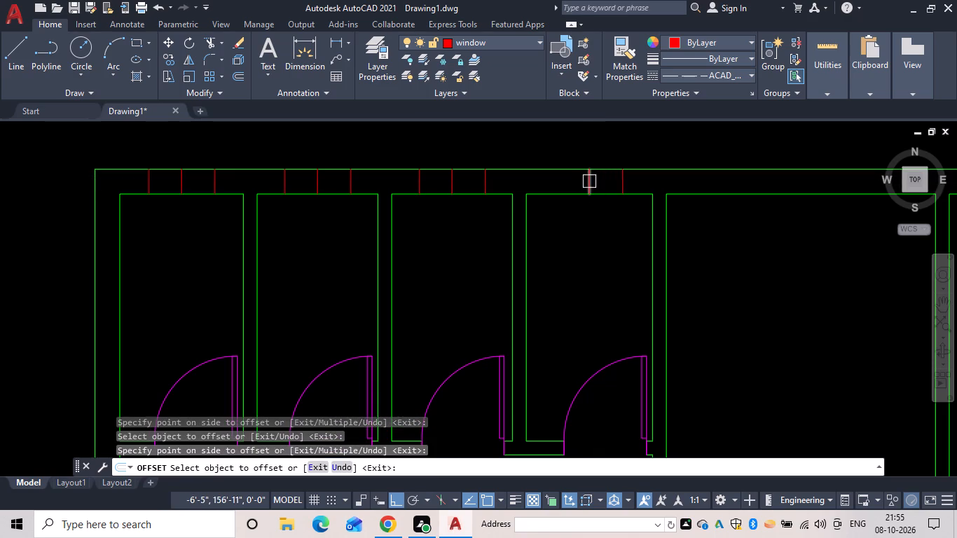
{"action": "left_click", "coordinate": [589, 181]}
{"action": "left_click", "coordinate": [576, 186]}
{"action": "key", "text": "Escape"}
Trim the north wall lines and window centre lines between the outer window lines of the four small cubicles to open the windows.
{"action": "key", "text": "t"}
{"action": "key", "text": "r"}
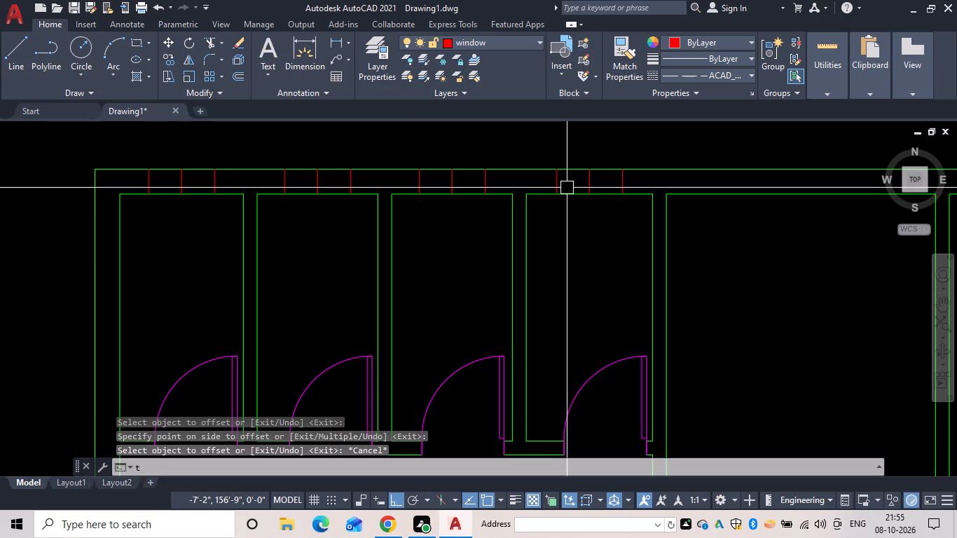
{"action": "key", "text": "space"}
{"action": "left_click_drag", "start_coordinate": [176, 218], "coordinate": [177, 151]}
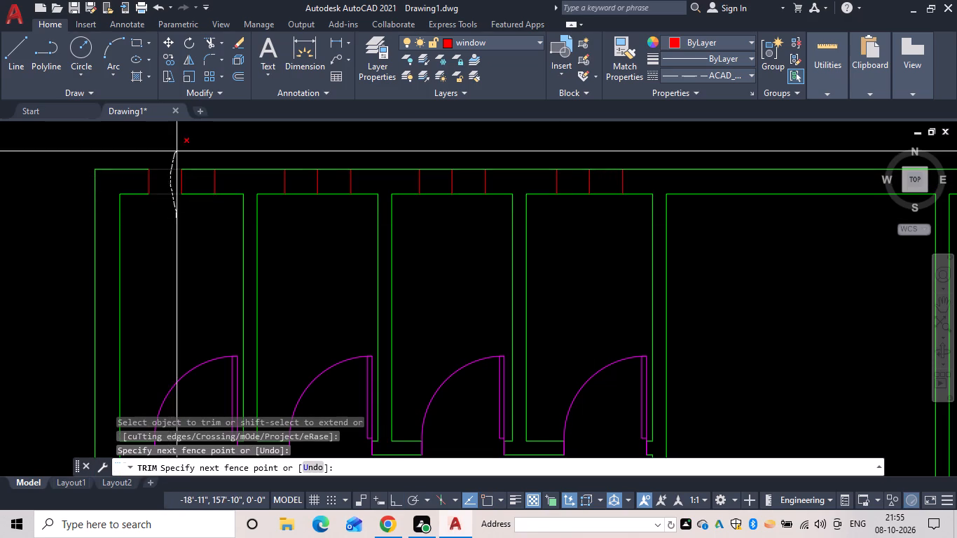
{"action": "left_click_drag", "start_coordinate": [177, 151], "coordinate": [190, 195]}
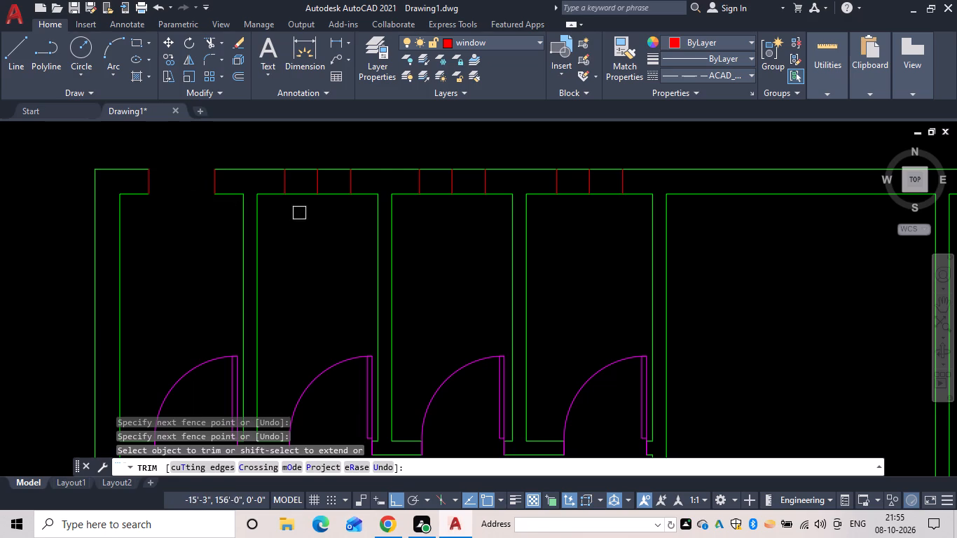
{"action": "left_click_drag", "start_coordinate": [311, 215], "coordinate": [329, 188]}
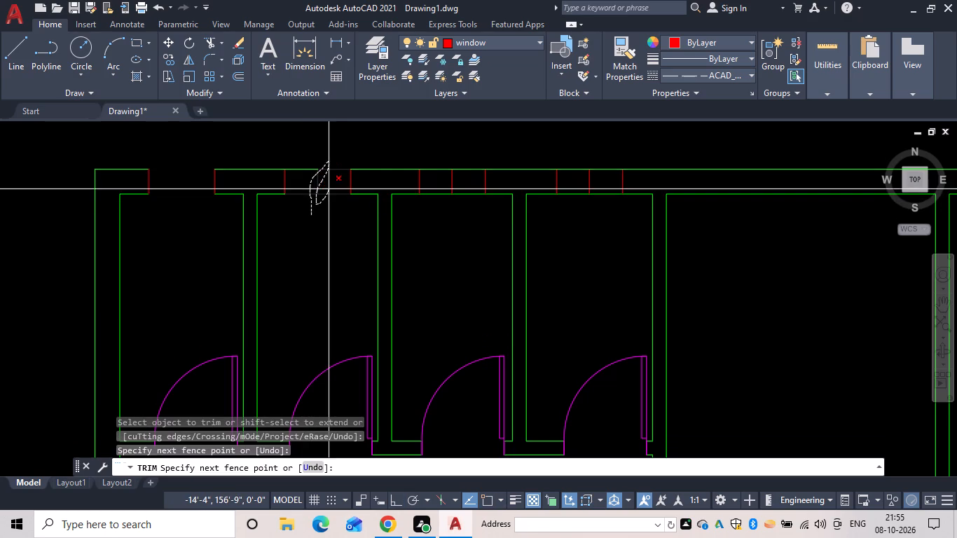
{"action": "left_click_drag", "start_coordinate": [329, 188], "coordinate": [303, 159]}
{"action": "left_click_drag", "start_coordinate": [470, 216], "coordinate": [459, 165]}
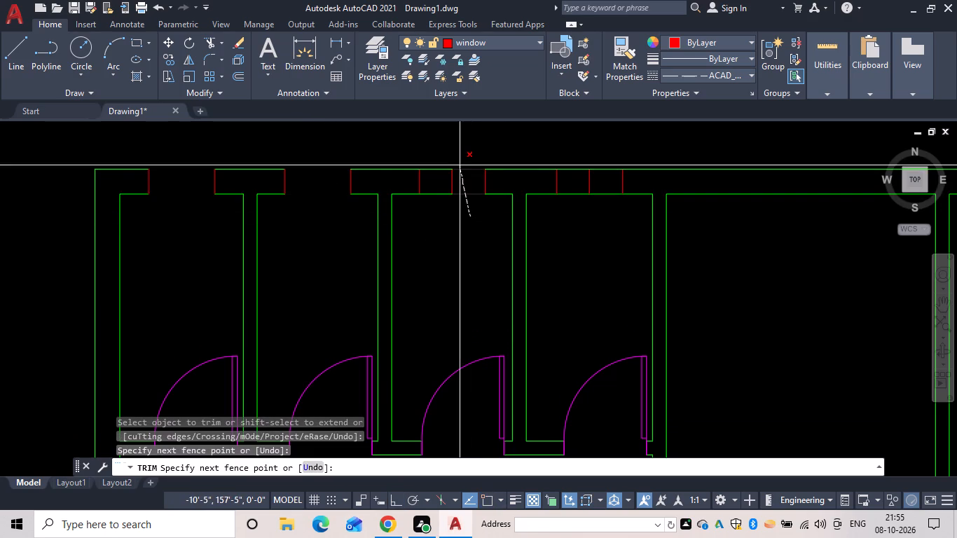
{"action": "left_click_drag", "start_coordinate": [459, 165], "coordinate": [444, 171]}
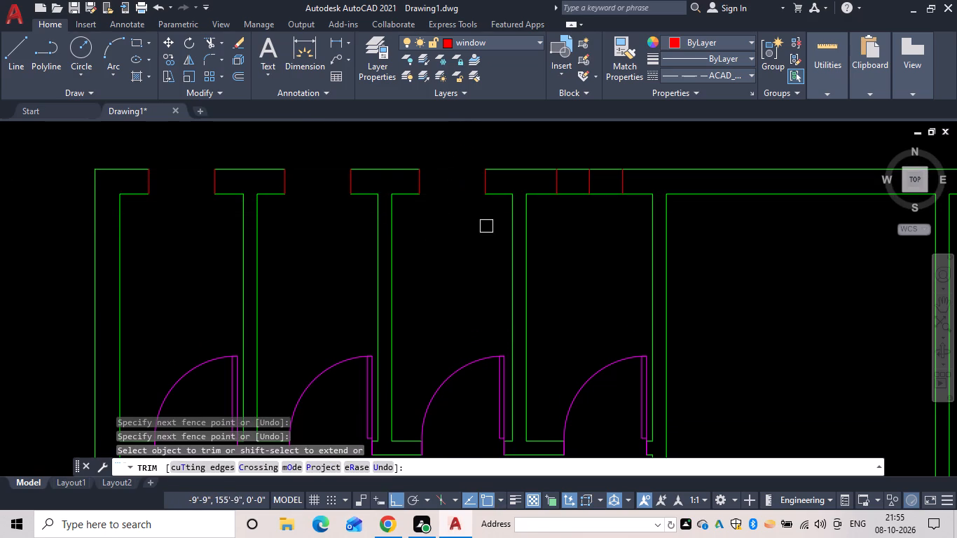
{"action": "left_click_drag", "start_coordinate": [573, 219], "coordinate": [593, 188]}
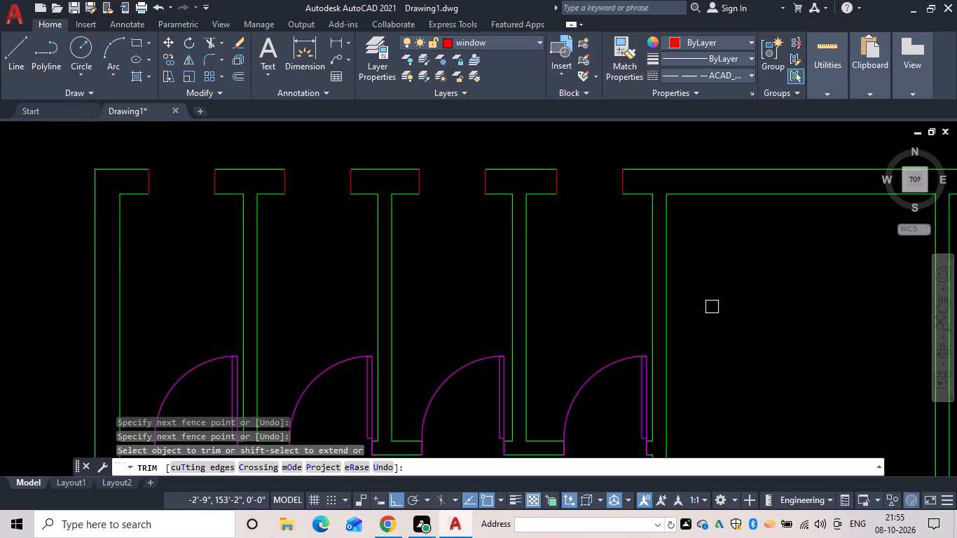
Draw a line across the north exterior wall at the midpoint of the first room east of the cubicles.
{"action": "middle_click_drag", "start_coordinate": [683, 300], "coordinate": [369, 234]}
{"action": "key", "text": "Escape"}
{"action": "key", "text": "l"}
{"action": "key", "text": "space"}
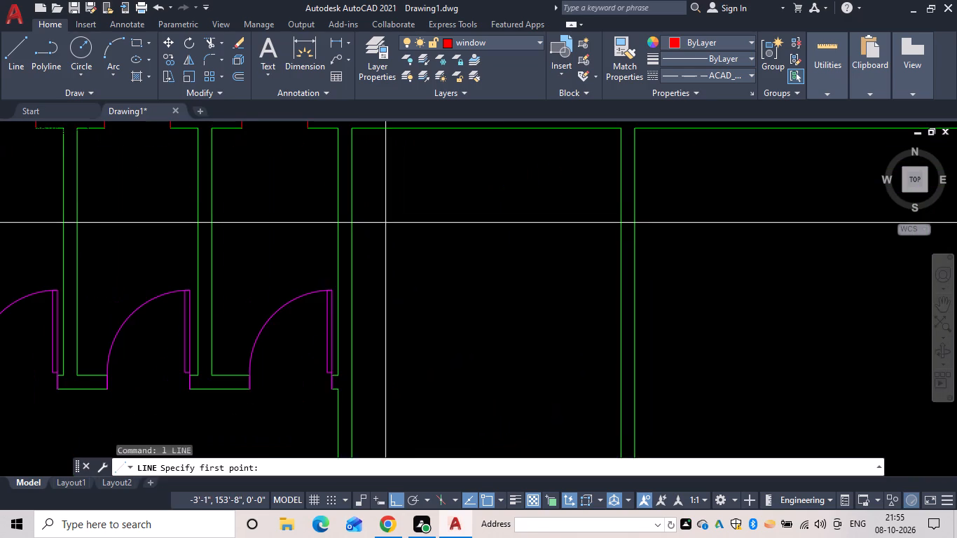
{"action": "scroll", "coordinate": [498, 209], "scroll_direction": "down", "scroll_amount": 1}
{"action": "middle_click_drag", "start_coordinate": [498, 213], "coordinate": [515, 287]}
{"action": "scroll", "coordinate": [514, 287], "scroll_direction": "down", "scroll_amount": 1}
{"action": "left_click", "coordinate": [508, 253]}
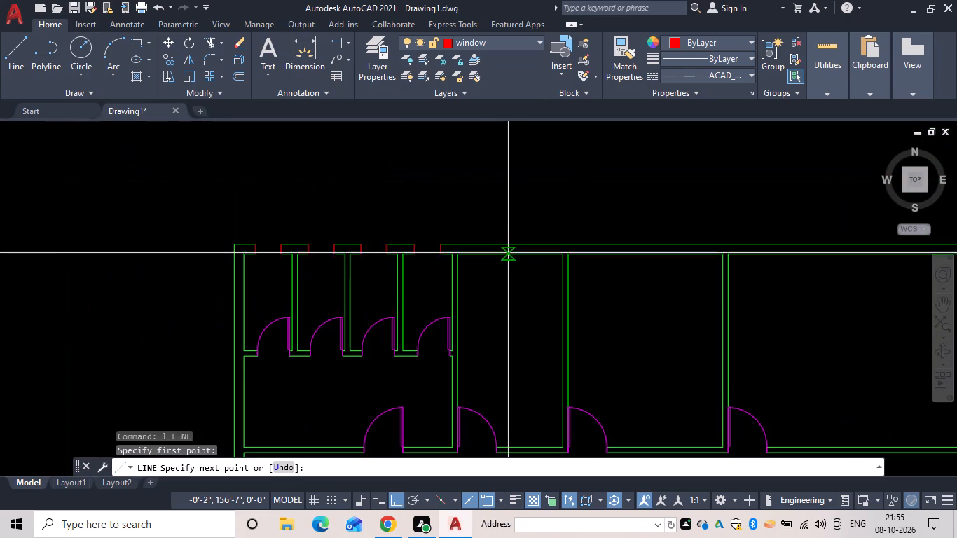
{"action": "scroll", "coordinate": [514, 242], "scroll_direction": "up", "scroll_amount": 3}
{"action": "left_click", "coordinate": [487, 249]}
{"action": "key", "text": "space"}
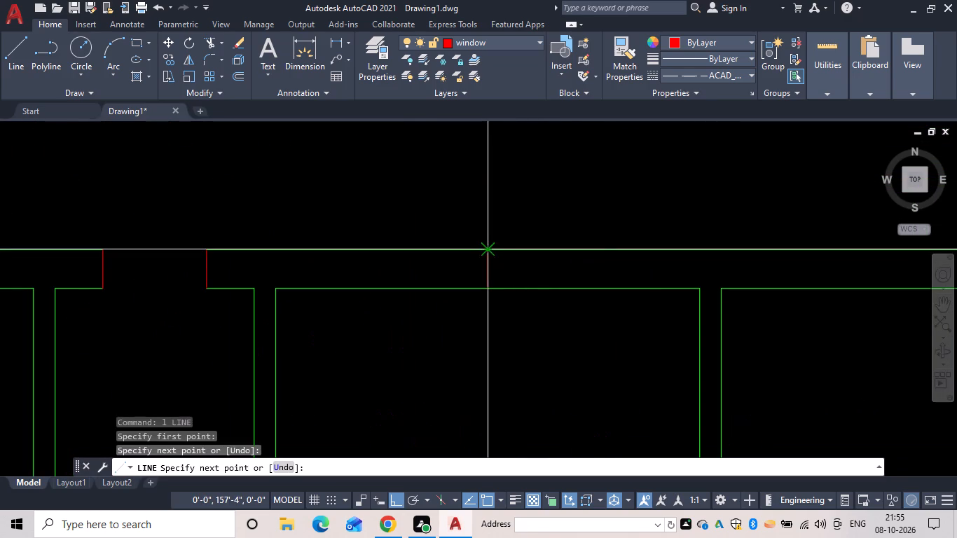
Draw a matching line across the north exterior wall at the midpoint of the second room east of the cubicles.
{"action": "scroll", "coordinate": [600, 250], "scroll_direction": "down", "scroll_amount": 2}
{"action": "middle_click_drag", "start_coordinate": [600, 250], "coordinate": [263, 187]}
{"action": "key", "text": "space"}
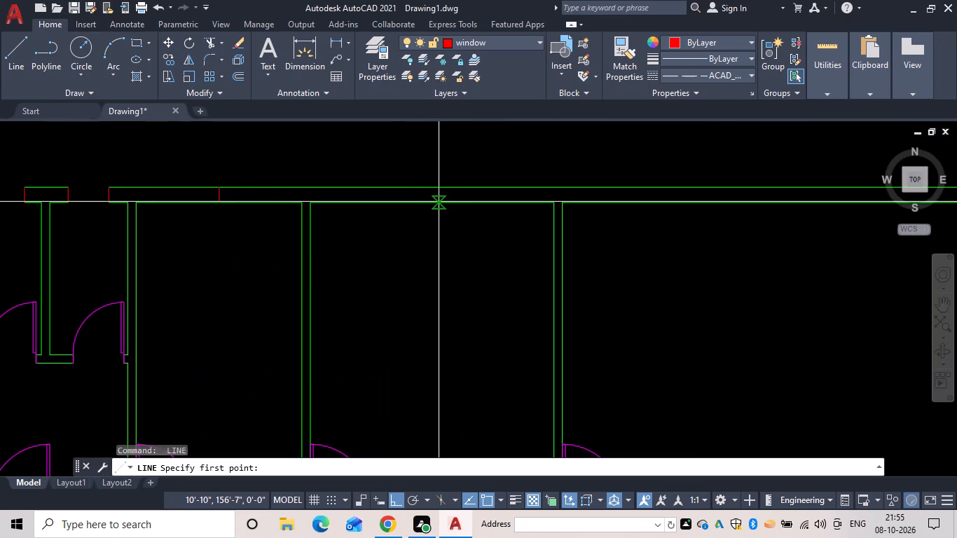
{"action": "left_click", "coordinate": [431, 204]}
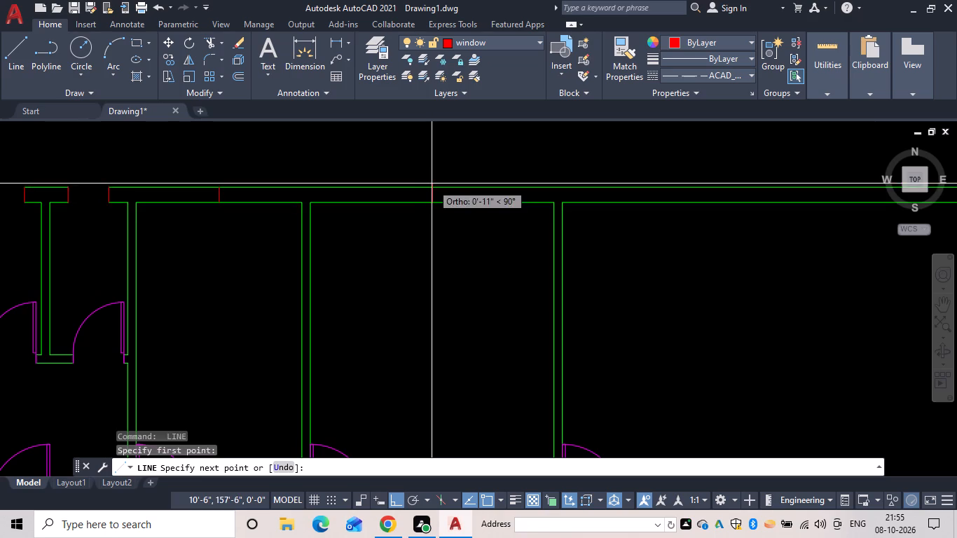
{"action": "left_click", "coordinate": [432, 186]}
{"action": "key", "text": "Escape"}
Offset the window centre lines of the two rooms east of the cubicles 3' to both sides.
{"action": "type", "text": "of 3'"}
{"action": "key", "text": "space"}
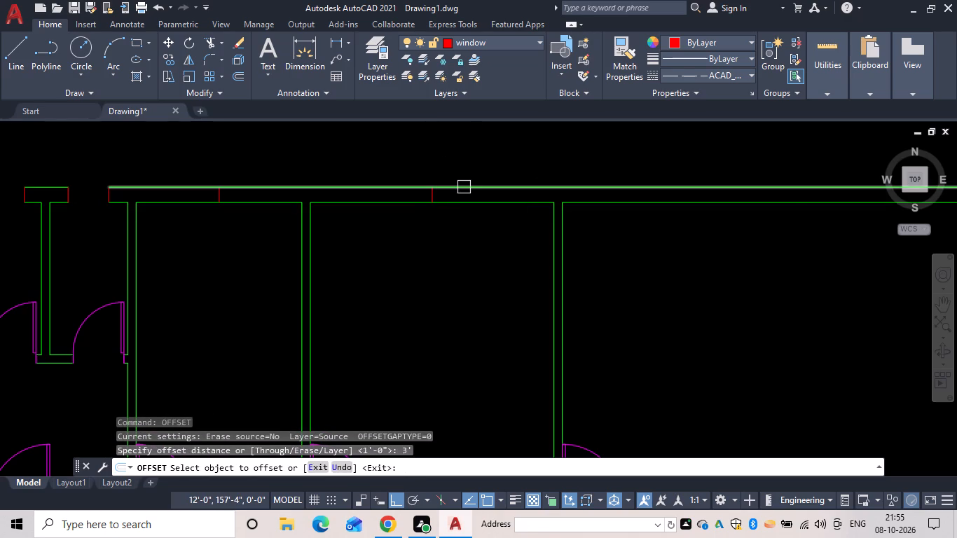
{"action": "scroll", "coordinate": [160, 199], "scroll_direction": "up", "scroll_amount": 1}
{"action": "left_click", "coordinate": [249, 189]}
{"action": "left_click", "coordinate": [288, 186]}
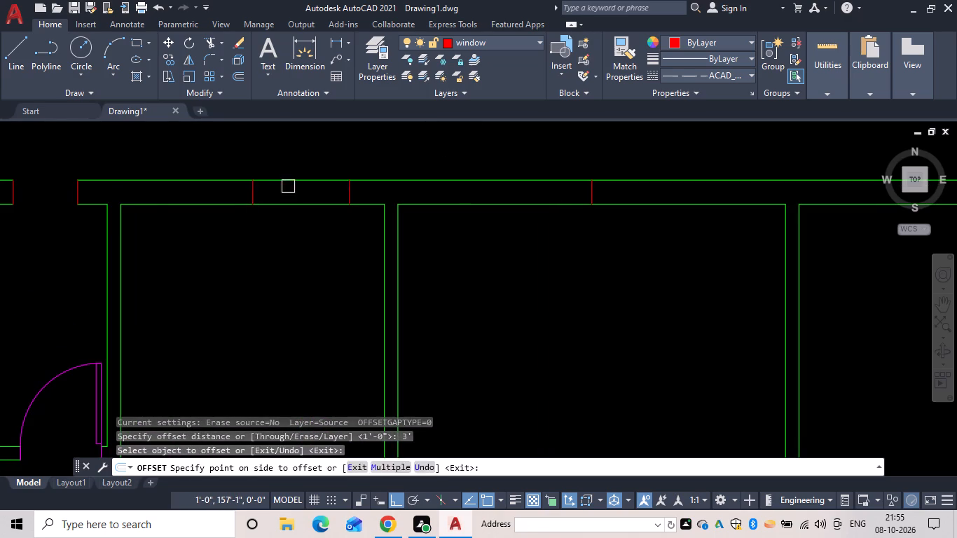
{"action": "left_click_drag", "start_coordinate": [254, 188], "coordinate": [247, 191]}
{"action": "left_click_drag", "start_coordinate": [225, 190], "coordinate": [236, 191]}
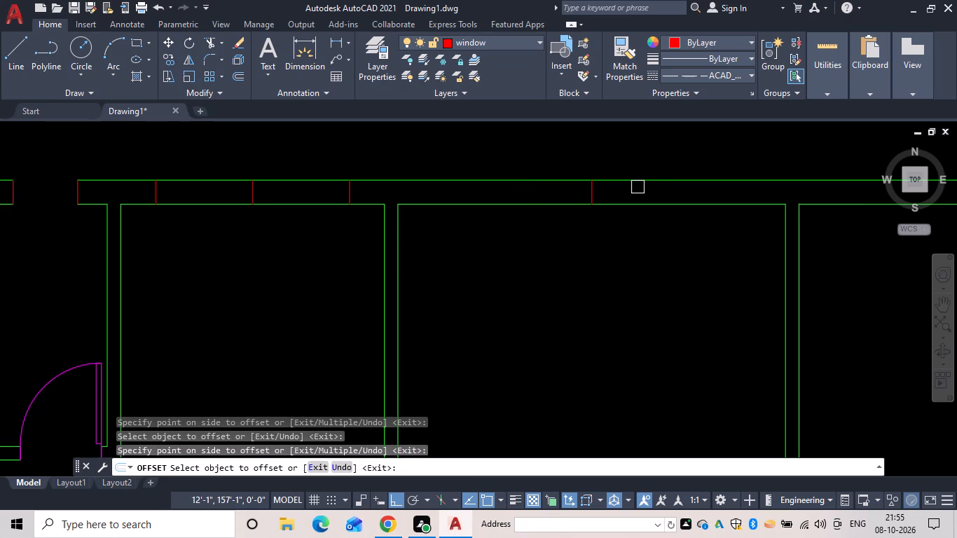
{"action": "left_click_drag", "start_coordinate": [589, 195], "coordinate": [595, 195]}
{"action": "left_click", "coordinate": [614, 192]}
{"action": "left_click_drag", "start_coordinate": [594, 191], "coordinate": [563, 199]}
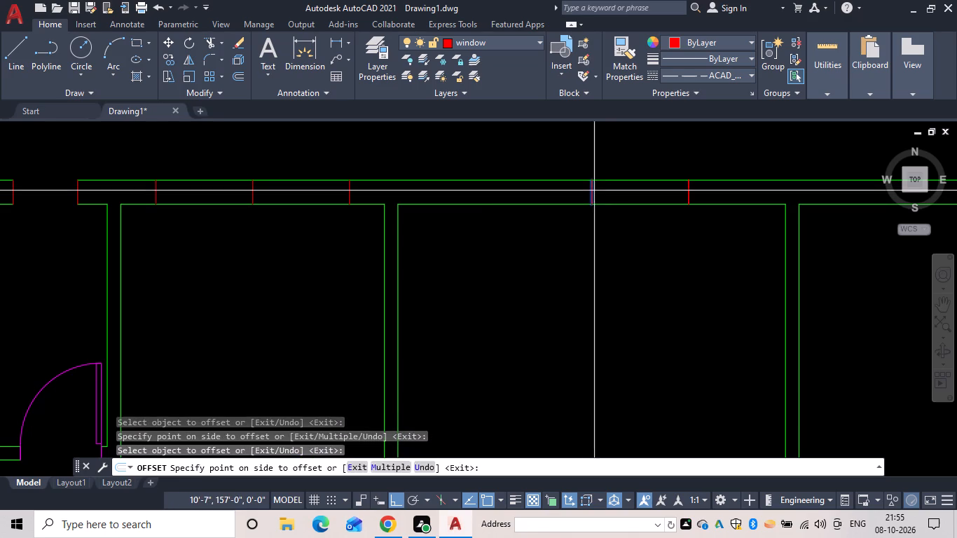
{"action": "left_click", "coordinate": [551, 201]}
{"action": "key", "text": "Escape"}
Trim the wall lines and centre lines between the offset lines to open the windows of both rooms.
{"action": "type", "text": "tr"}
{"action": "key", "text": "space"}
{"action": "left_click_drag", "start_coordinate": [539, 245], "coordinate": [592, 188]}
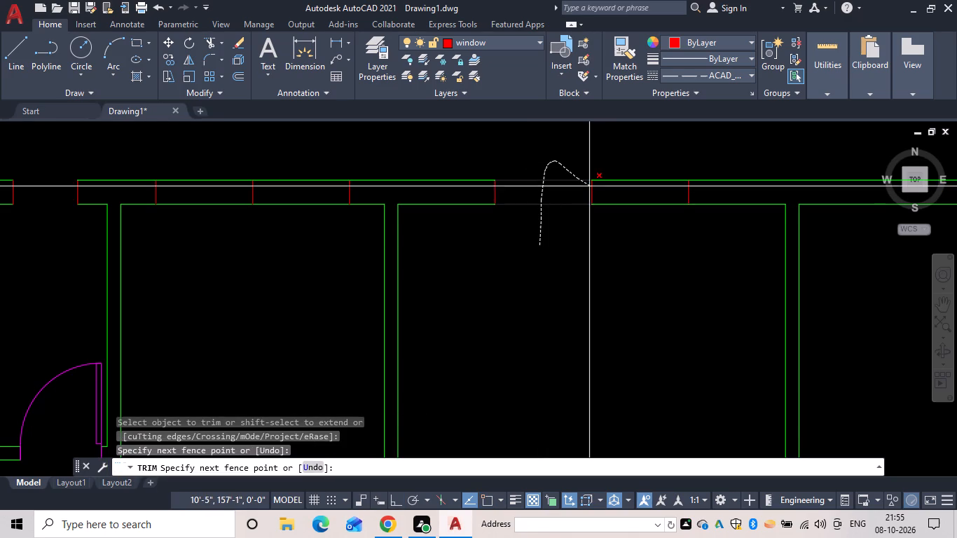
{"action": "left_click_drag", "start_coordinate": [592, 188], "coordinate": [612, 163]}
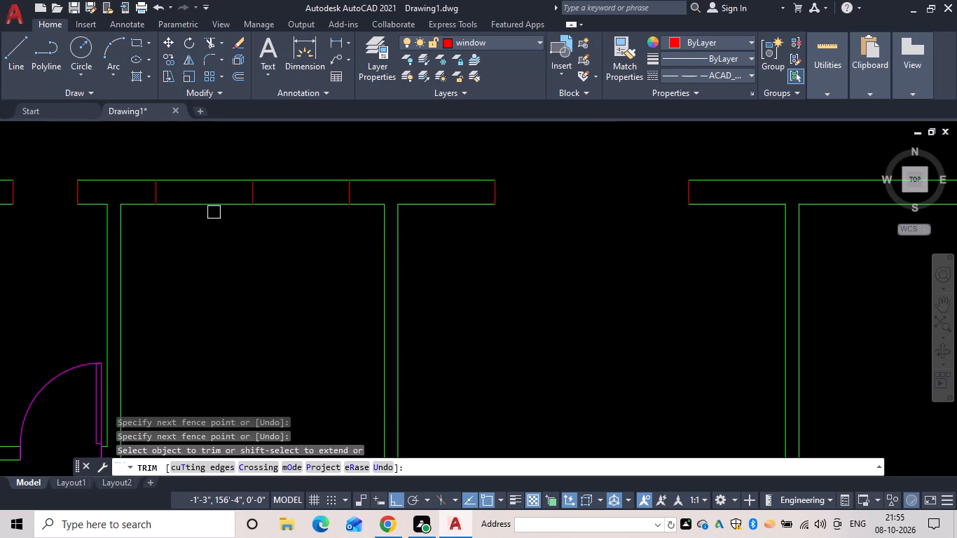
{"action": "left_click_drag", "start_coordinate": [228, 235], "coordinate": [241, 193]}
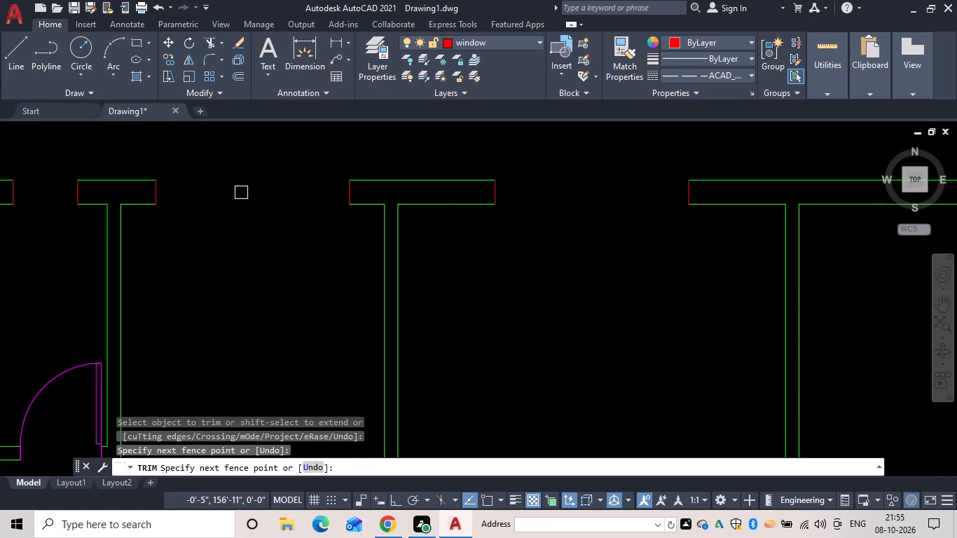
Draw a line across the north exterior wall at the midpoint of the large third room east of the cubicles.
{"action": "scroll", "coordinate": [249, 205], "scroll_direction": "down", "scroll_amount": 3}
{"action": "middle_click_drag", "start_coordinate": [250, 209], "coordinate": [248, 201]}
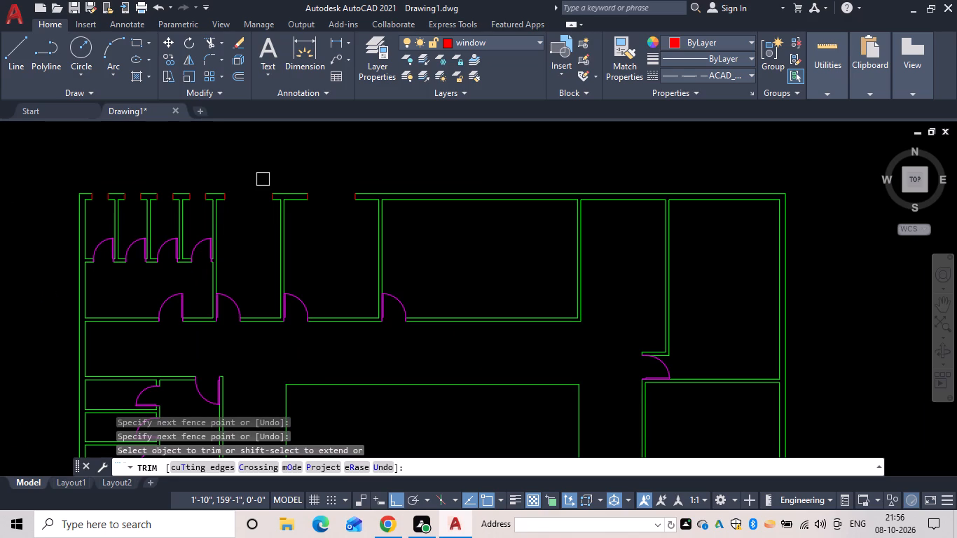
{"action": "type", "text": "l"}
{"action": "key", "text": "space"}
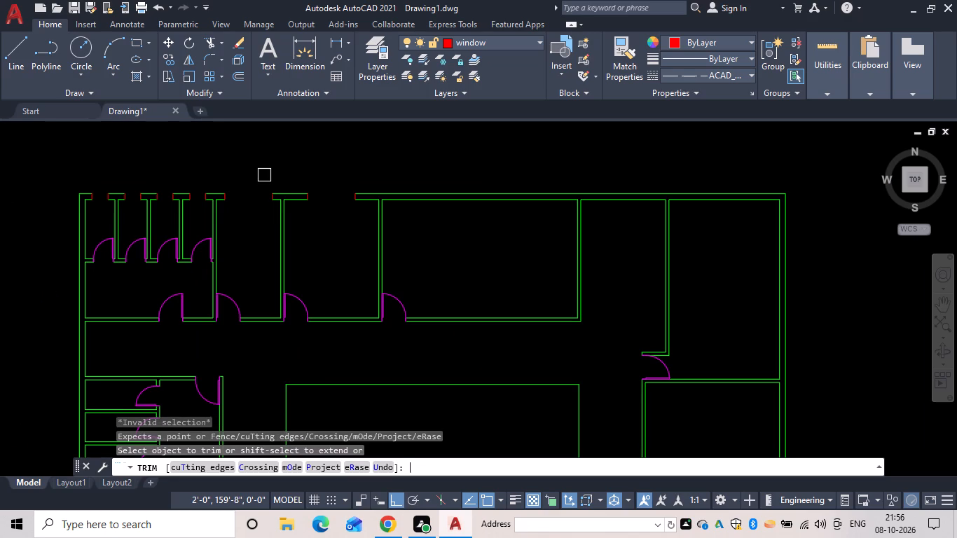
{"action": "key", "text": "Escape"}
{"action": "type", "text": "l"}
{"action": "key", "text": "space"}
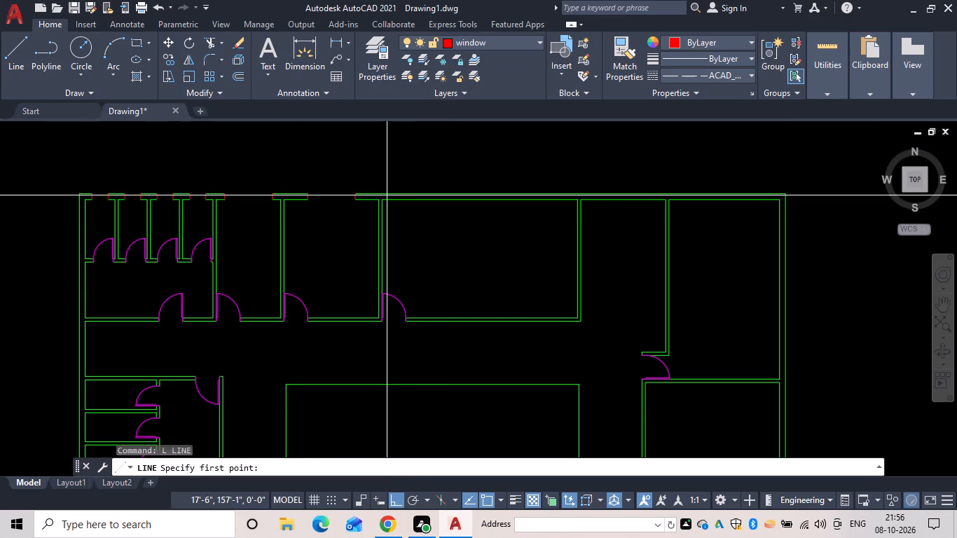
{"action": "left_click", "coordinate": [479, 198]}
{"action": "scroll", "coordinate": [479, 198], "scroll_direction": "up", "scroll_amount": 2}
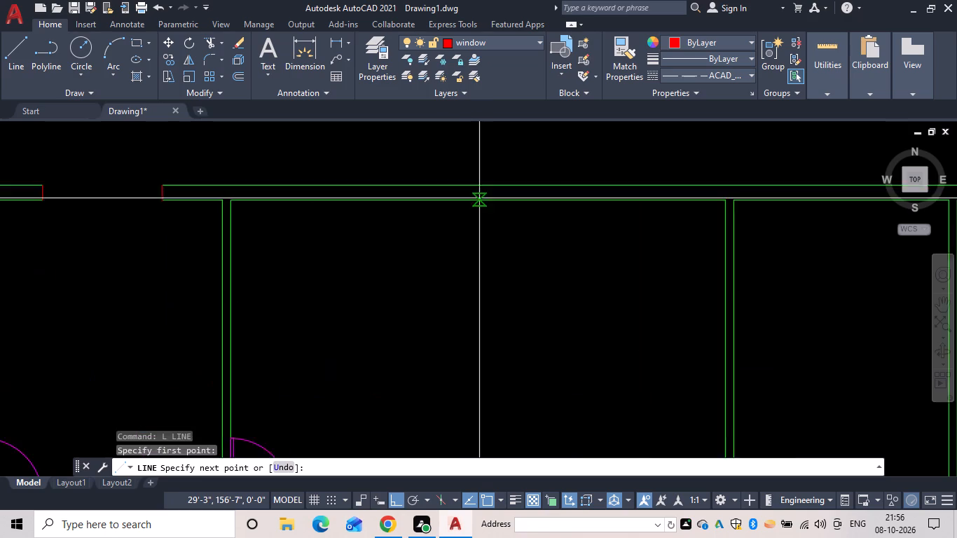
{"action": "scroll", "coordinate": [479, 198], "scroll_direction": "up", "scroll_amount": 1}
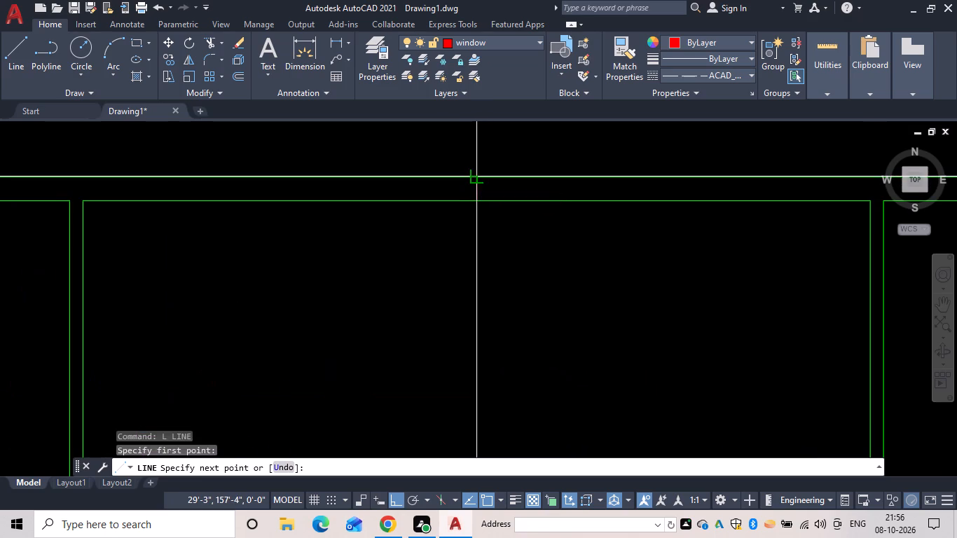
{"action": "left_click", "coordinate": [480, 176]}
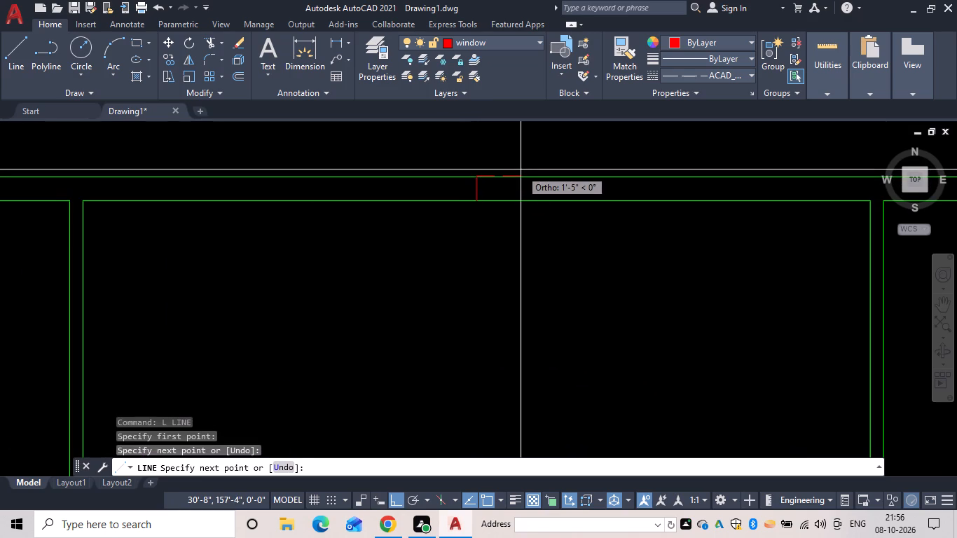
{"action": "key", "text": "Escape"}
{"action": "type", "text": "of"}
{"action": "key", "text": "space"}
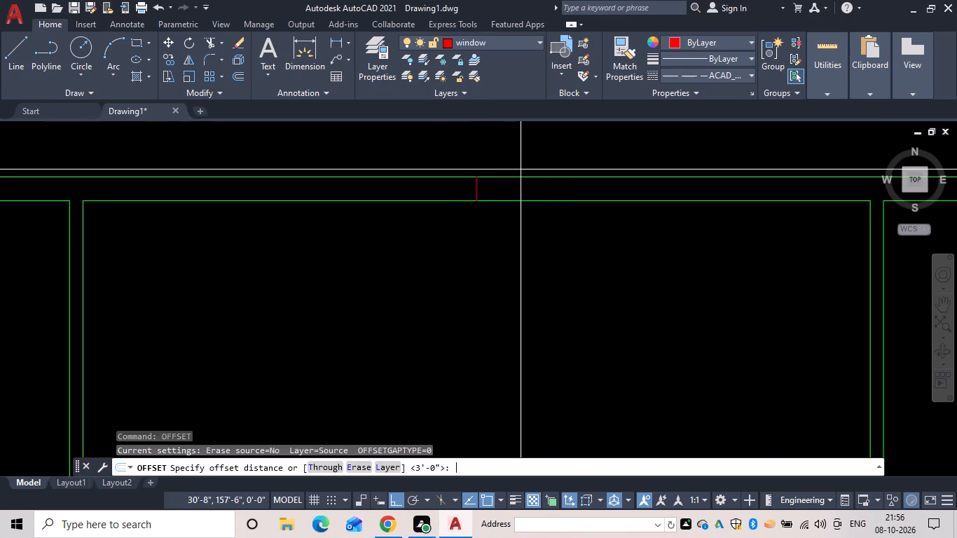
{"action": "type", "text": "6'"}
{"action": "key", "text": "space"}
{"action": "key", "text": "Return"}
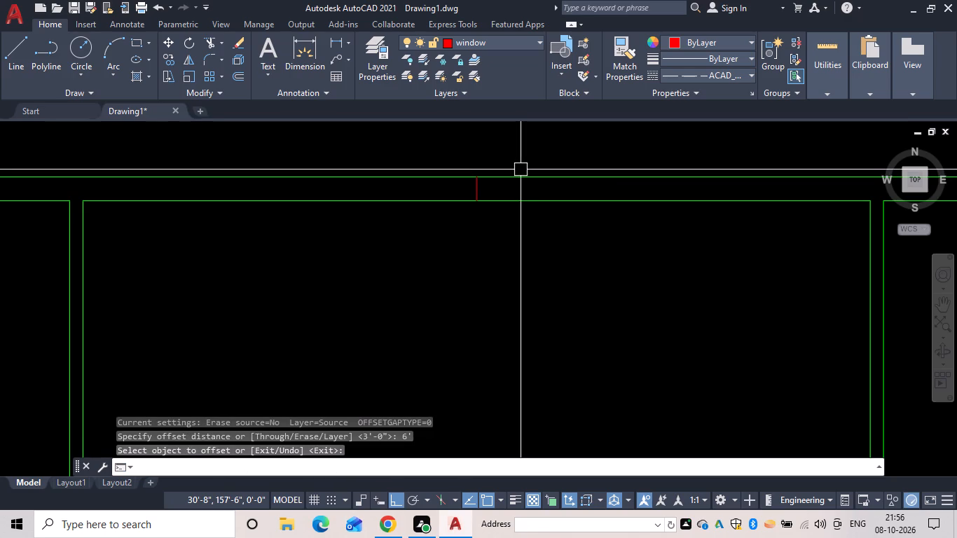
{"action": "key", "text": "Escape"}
Offset the large room's window centre line 2' to both sides.
{"action": "type", "text": "of 3"}
{"action": "key", "text": "BackSpace"}
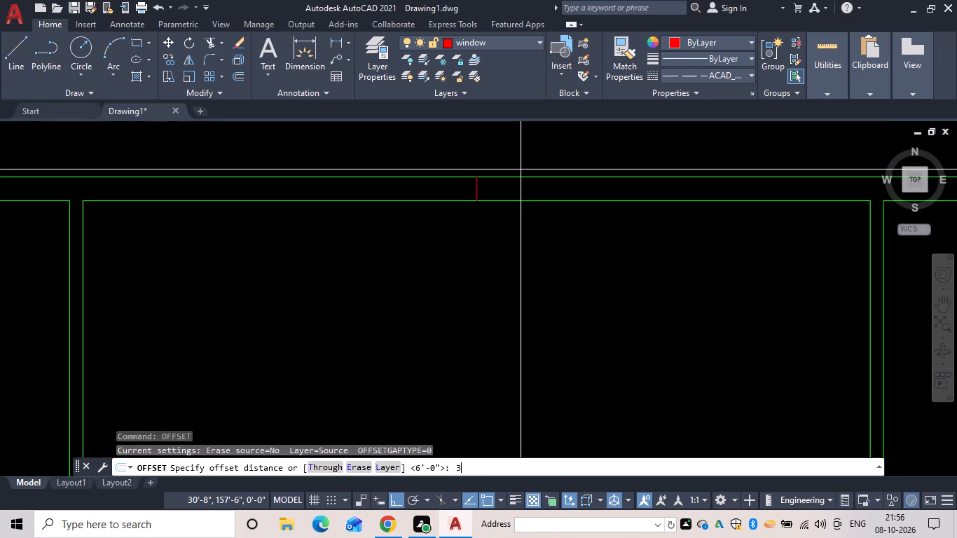
{"action": "key", "text": "2"}
{"action": "key", "text": "shift+quotedbl"}
{"action": "key", "text": "BackSpace"}
{"action": "type", "text": "'"}
{"action": "key", "text": "space"}
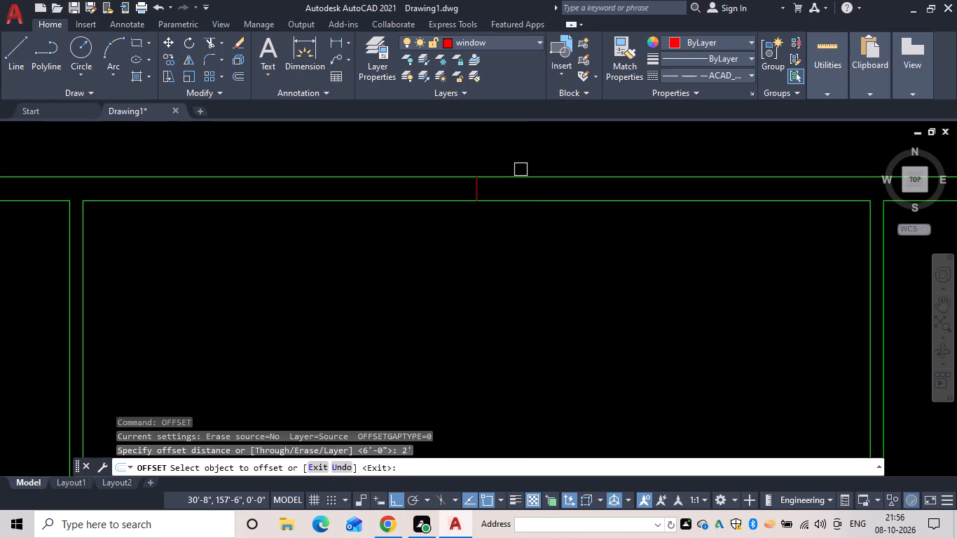
{"action": "left_click_drag", "start_coordinate": [477, 194], "coordinate": [516, 196]}
{"action": "left_click_drag", "start_coordinate": [581, 196], "coordinate": [574, 196]}
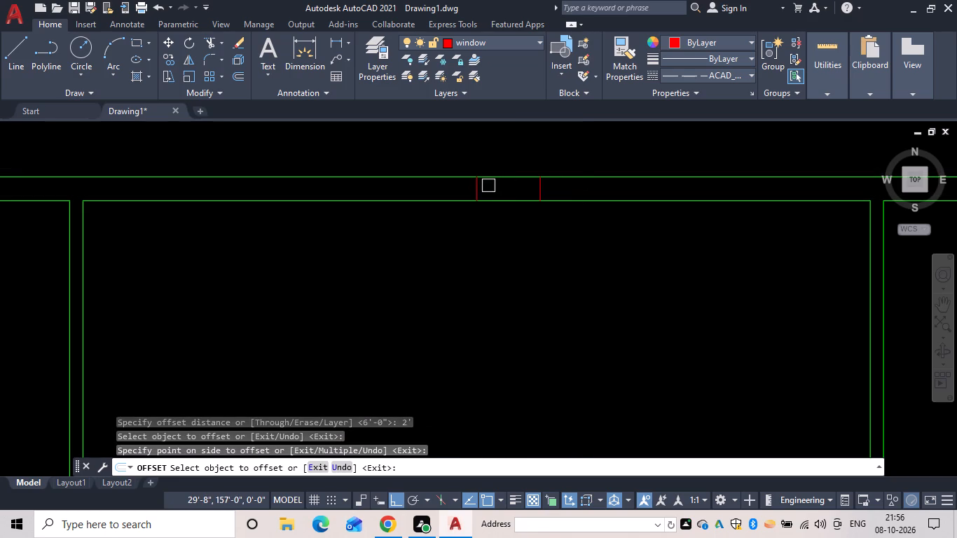
{"action": "left_click_drag", "start_coordinate": [477, 189], "coordinate": [444, 191]}
{"action": "left_click_drag", "start_coordinate": [324, 191], "coordinate": [333, 191]}
{"action": "key", "text": "space"}
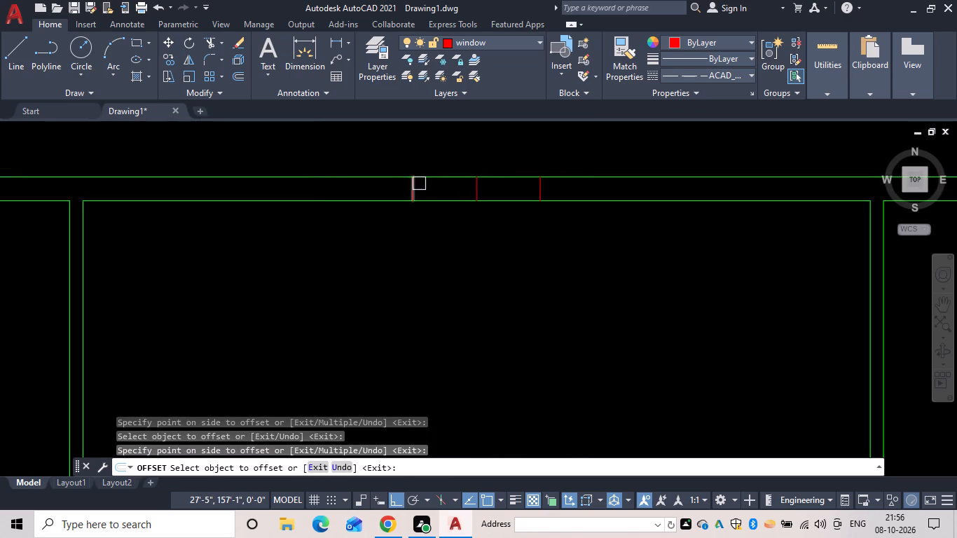
Offset the two lines flanking the large room's centre line 6' outward to mark the far edges of two windows.
{"action": "key", "text": "space"}
{"action": "type", "text": "6'"}
{"action": "key", "text": "space"}
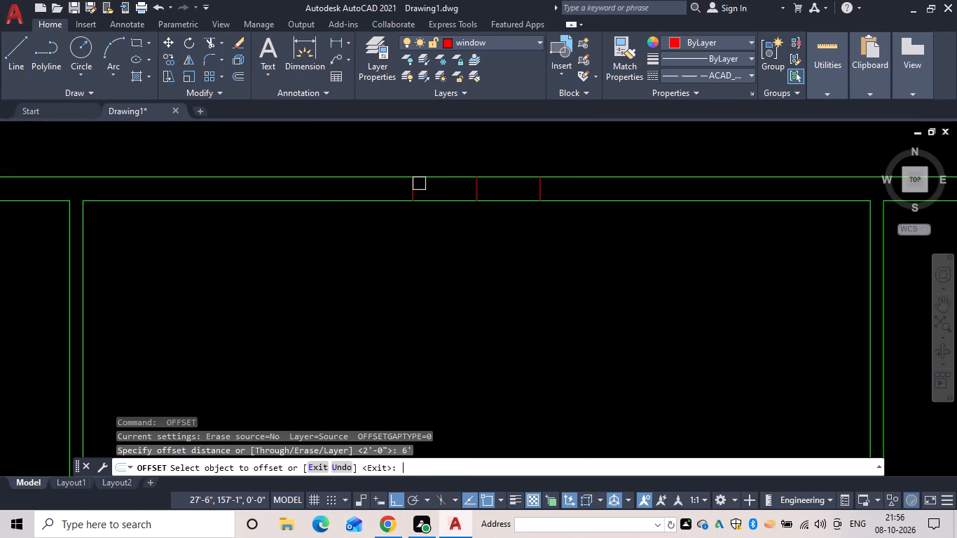
{"action": "left_click_drag", "start_coordinate": [413, 187], "coordinate": [383, 193]}
{"action": "left_click", "coordinate": [237, 213]}
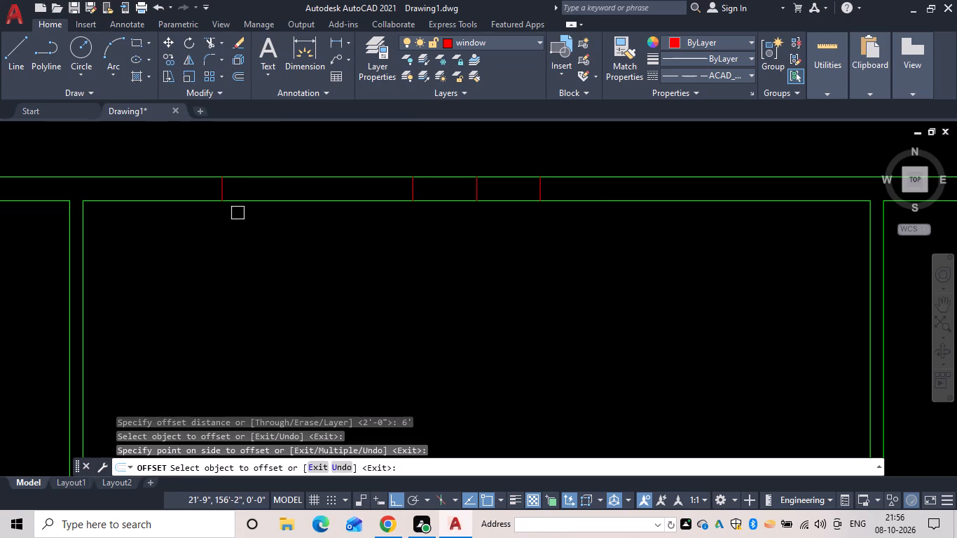
{"action": "left_click_drag", "start_coordinate": [540, 185], "coordinate": [550, 185]}
{"action": "left_click", "coordinate": [584, 178]}
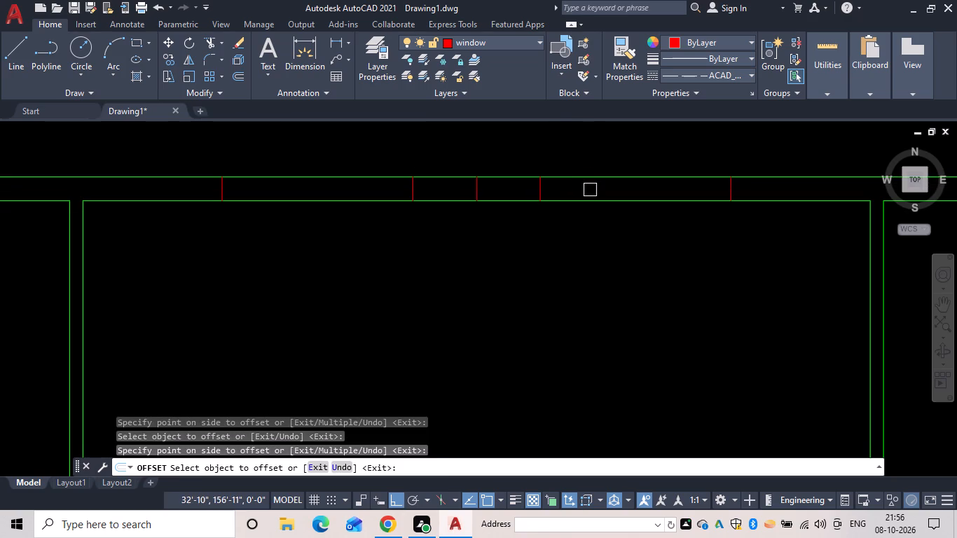
Trim the large third room's centre line and the north wall segments between the offset lines to open its two windows.
{"action": "key", "text": "Escape"}
{"action": "type", "text": "tr"}
{"action": "key", "text": "space"}
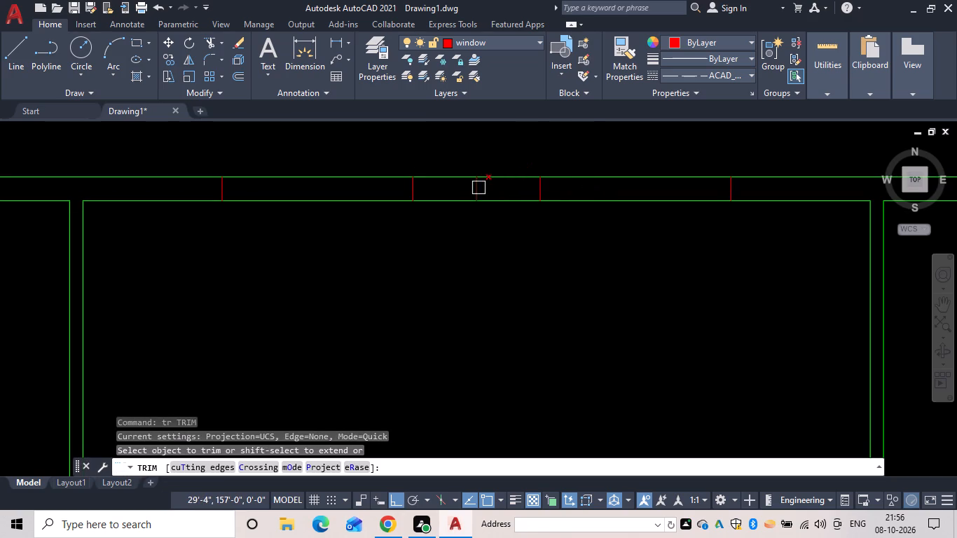
{"action": "left_click_drag", "start_coordinate": [478, 188], "coordinate": [457, 197]}
{"action": "left_click_drag", "start_coordinate": [316, 248], "coordinate": [345, 146]}
{"action": "left_click_drag", "start_coordinate": [642, 226], "coordinate": [640, 167]}
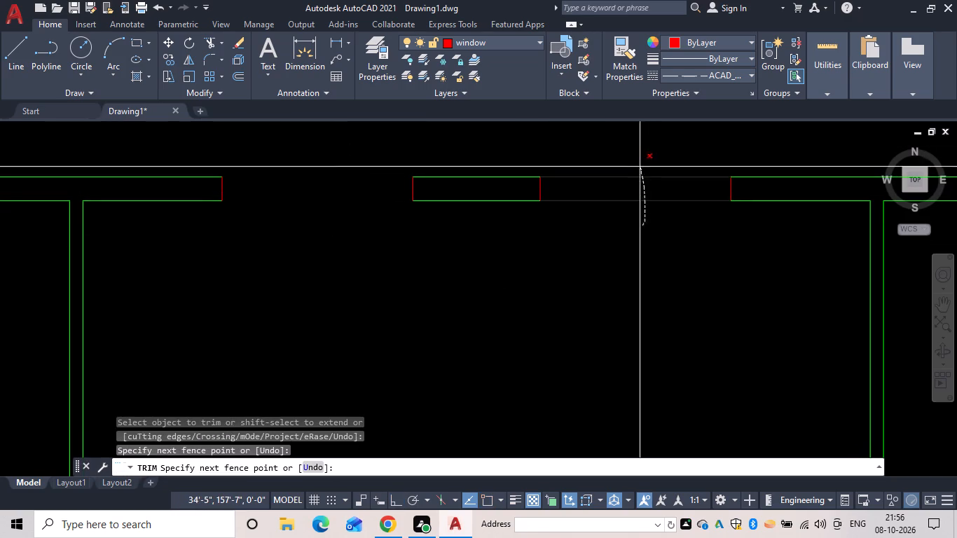
{"action": "left_click_drag", "start_coordinate": [640, 167], "coordinate": [638, 156]}
{"action": "scroll", "coordinate": [631, 196], "scroll_direction": "down", "scroll_amount": 2}
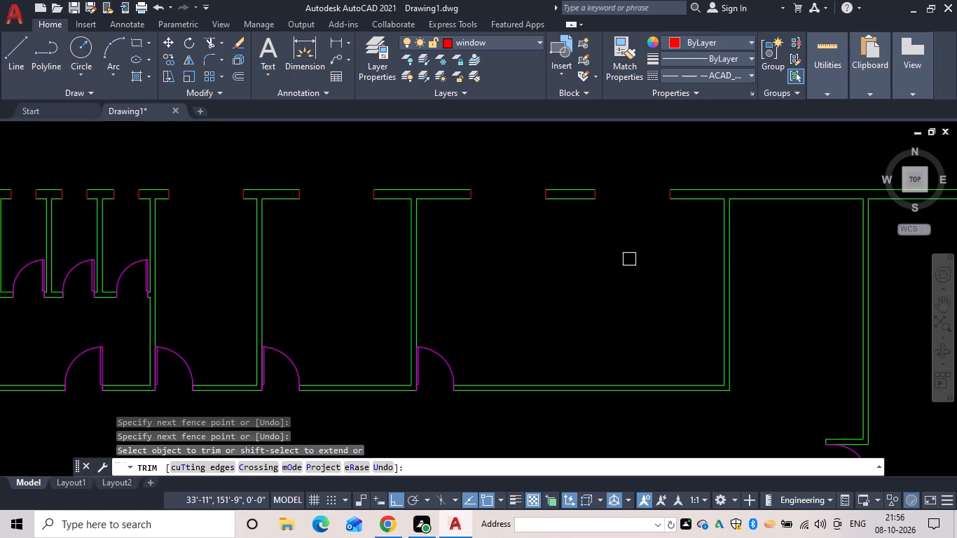
{"action": "key", "text": "Escape"}
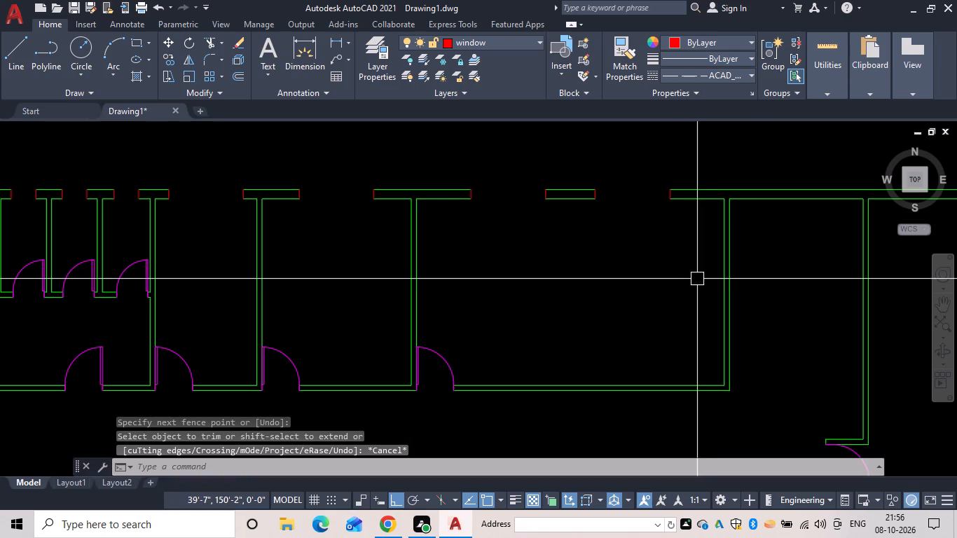
Draw a line across the east exterior wall at the midpoint of the northeast corner room.
{"action": "key", "text": "apostrophe"}
{"action": "key", "text": "Escape"}
{"action": "type", "text": "l"}
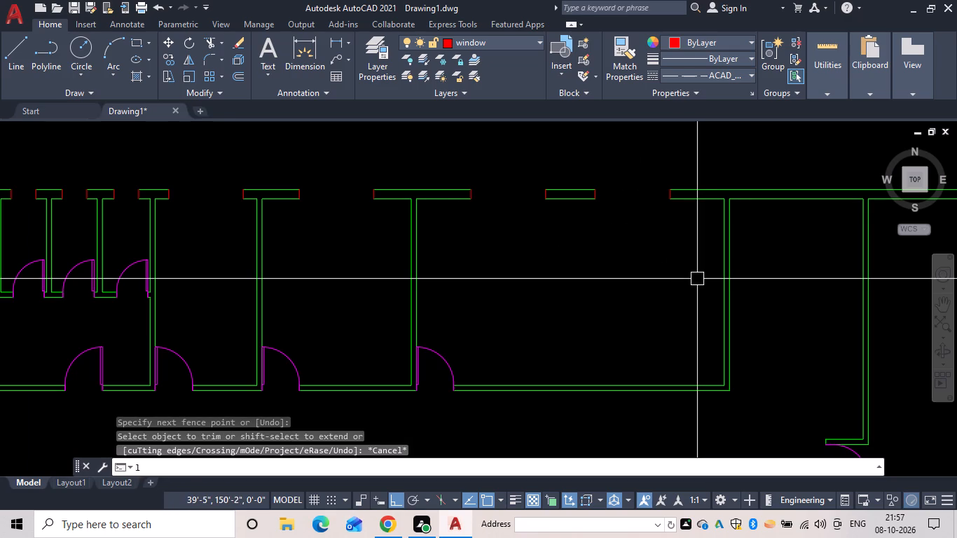
{"action": "key", "text": "space"}
{"action": "scroll", "coordinate": [678, 263], "scroll_direction": "down", "scroll_amount": 3}
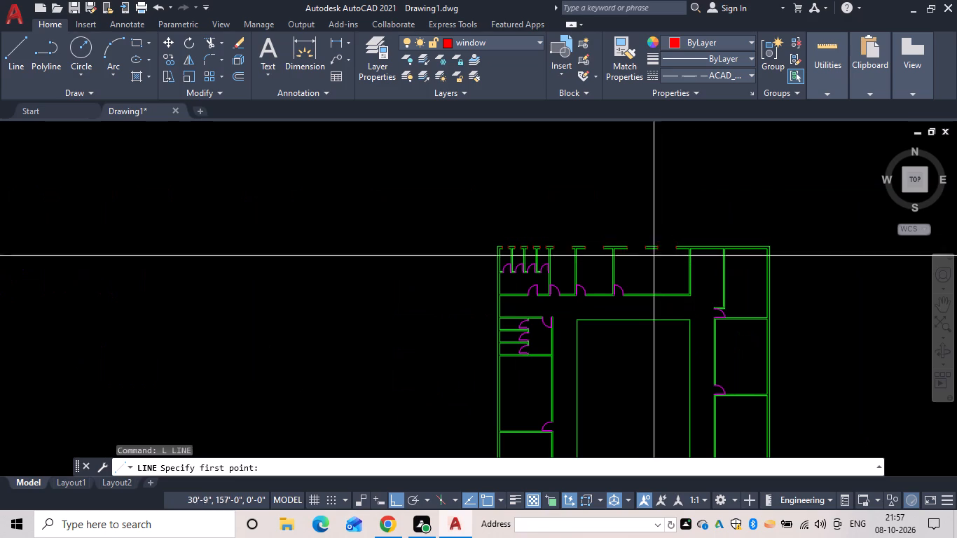
{"action": "scroll", "coordinate": [766, 277], "scroll_direction": "up", "scroll_amount": 1}
{"action": "middle_click_drag", "start_coordinate": [764, 277], "coordinate": [653, 250]}
{"action": "scroll", "coordinate": [658, 249], "scroll_direction": "up", "scroll_amount": 3}
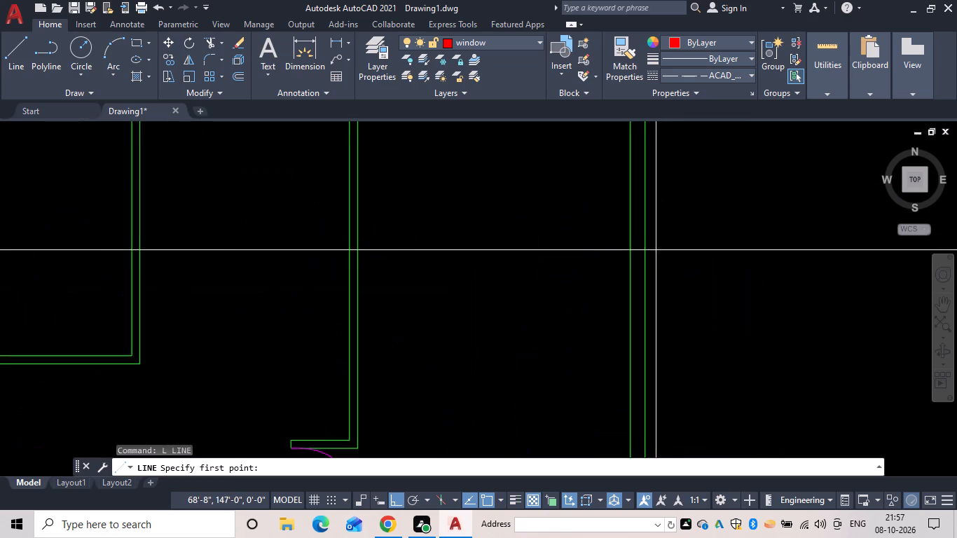
{"action": "scroll", "coordinate": [639, 284], "scroll_direction": "down", "scroll_amount": 2}
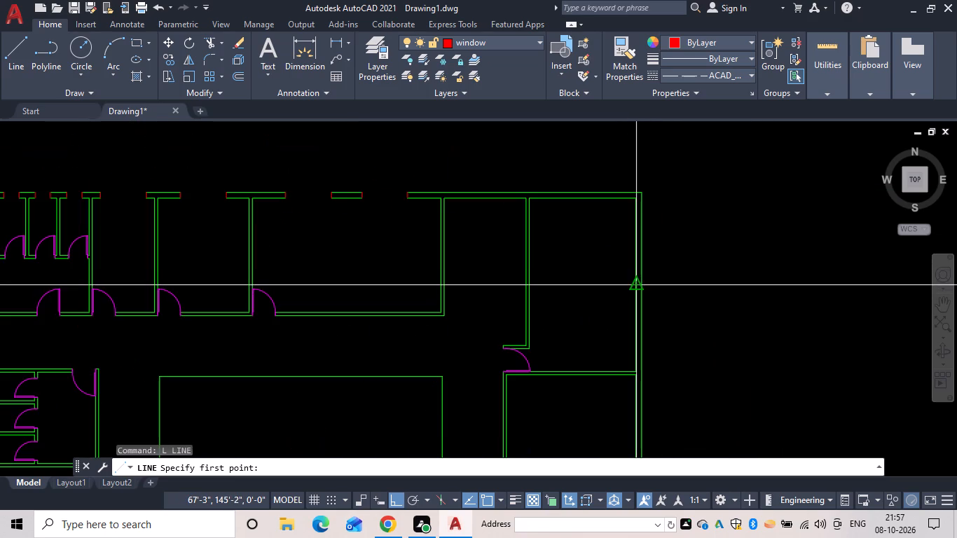
{"action": "left_click", "coordinate": [635, 282]}
{"action": "scroll", "coordinate": [646, 287], "scroll_direction": "up", "scroll_amount": 3}
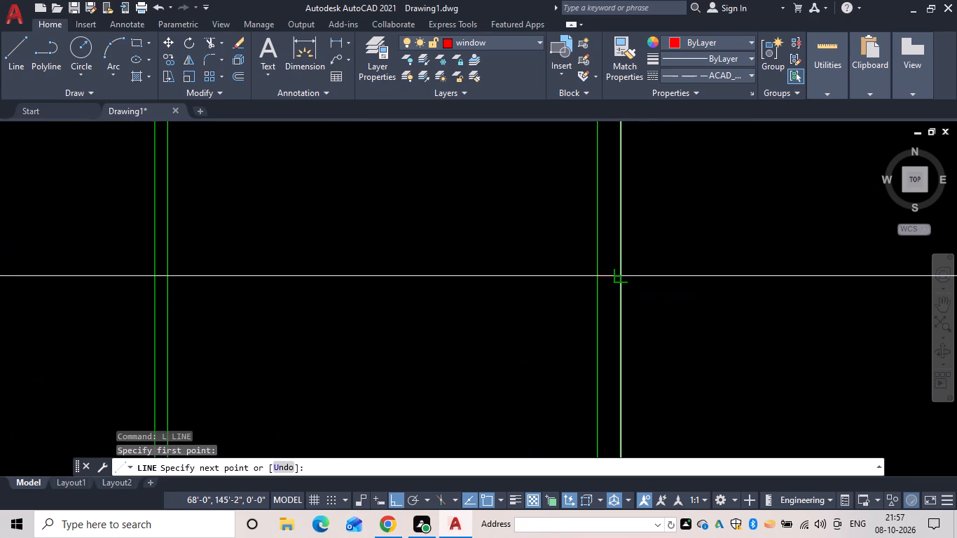
{"action": "left_click_drag", "start_coordinate": [616, 276], "coordinate": [624, 267]}
{"action": "key", "text": "Escape"}
Offset the corner room's window centre line 2' to both the north and south sides.
{"action": "type", "text": "og"}
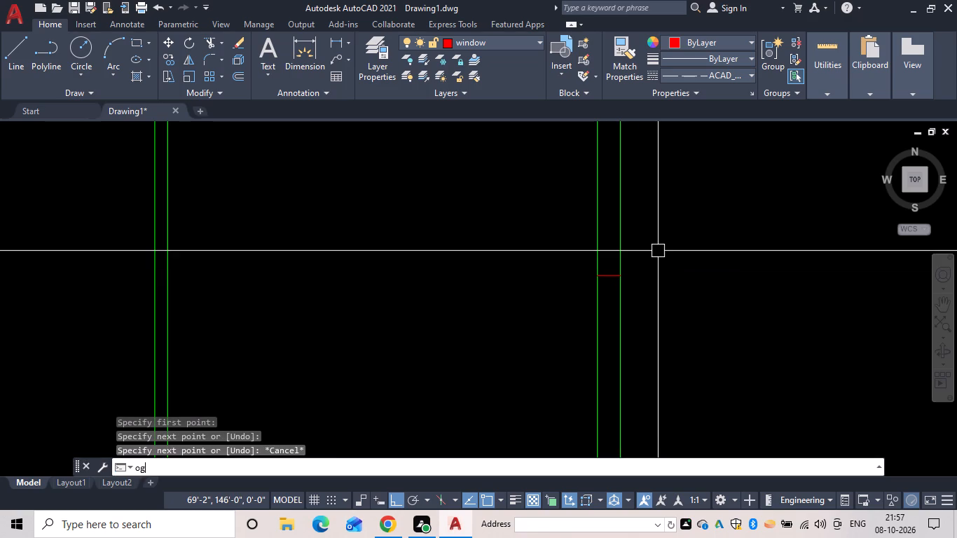
{"action": "key", "text": "BackSpace"}
{"action": "type", "text": "f 2'"}
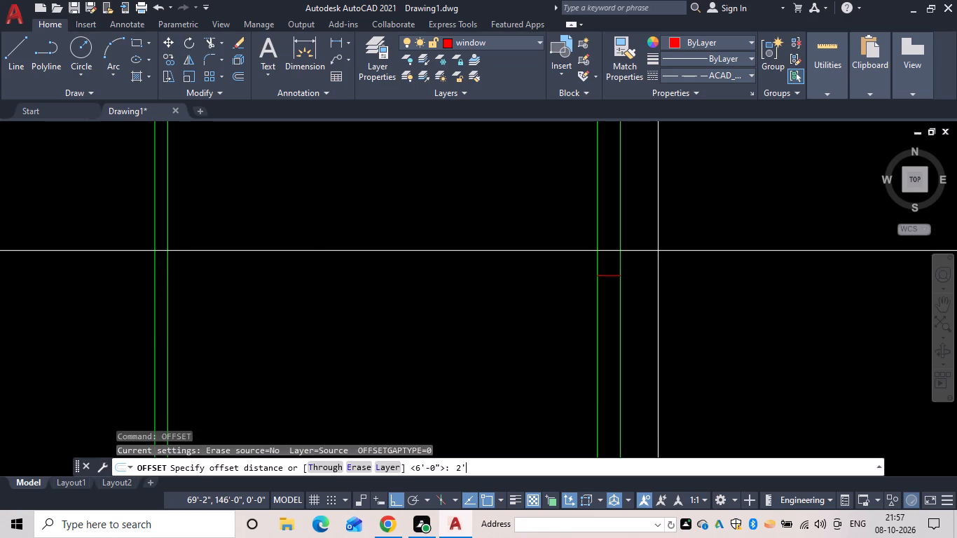
{"action": "key", "text": "space"}
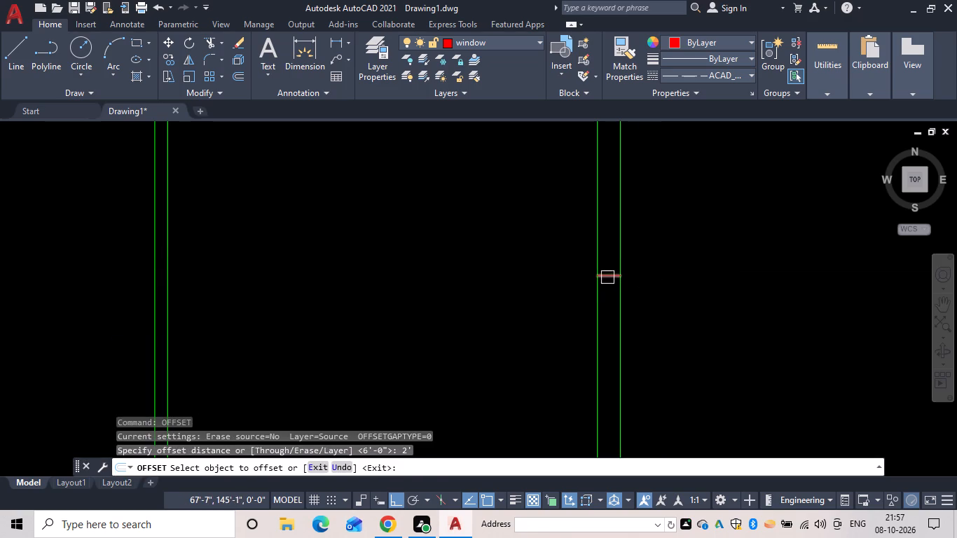
{"action": "left_click_drag", "start_coordinate": [607, 275], "coordinate": [610, 265]}
{"action": "left_click", "coordinate": [614, 242]}
{"action": "left_click_drag", "start_coordinate": [613, 277], "coordinate": [611, 287]}
{"action": "left_click", "coordinate": [606, 313]}
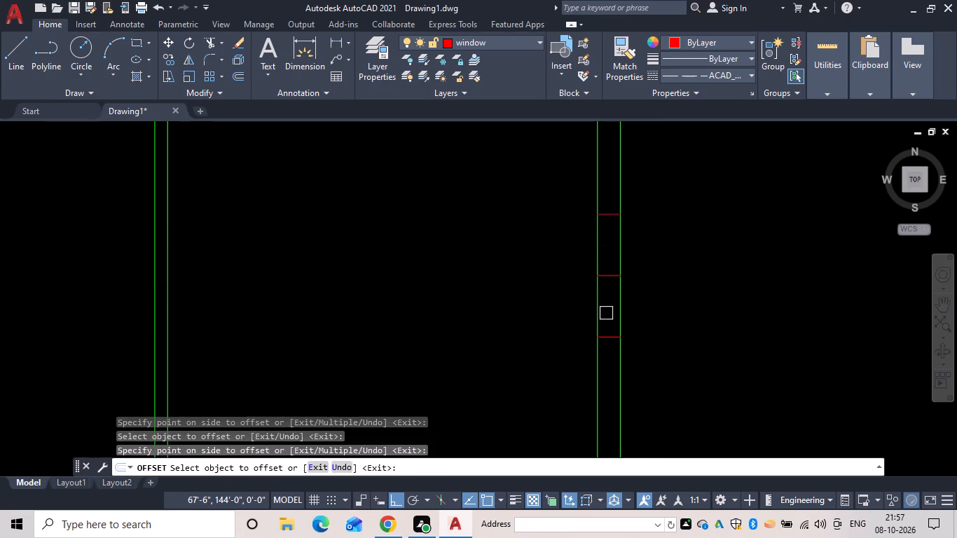
{"action": "key", "text": "space"}
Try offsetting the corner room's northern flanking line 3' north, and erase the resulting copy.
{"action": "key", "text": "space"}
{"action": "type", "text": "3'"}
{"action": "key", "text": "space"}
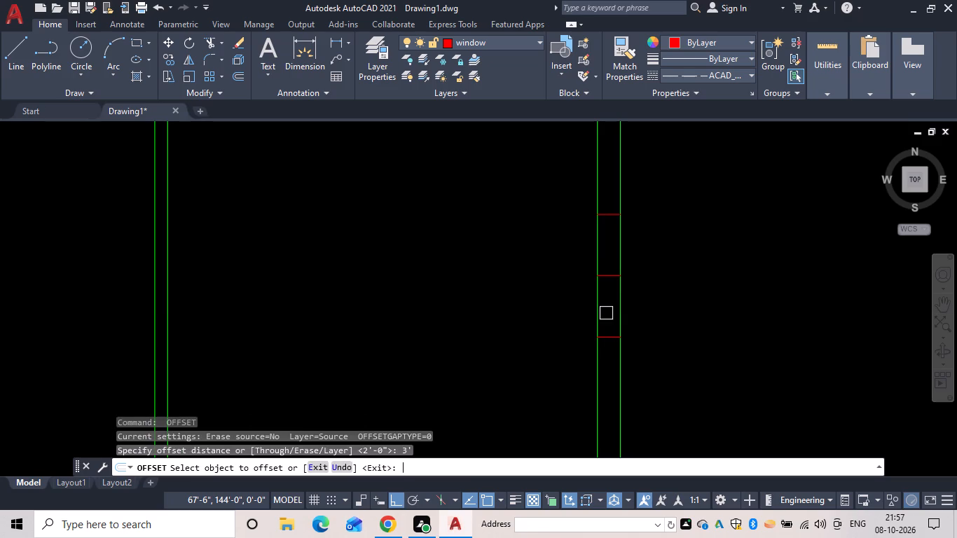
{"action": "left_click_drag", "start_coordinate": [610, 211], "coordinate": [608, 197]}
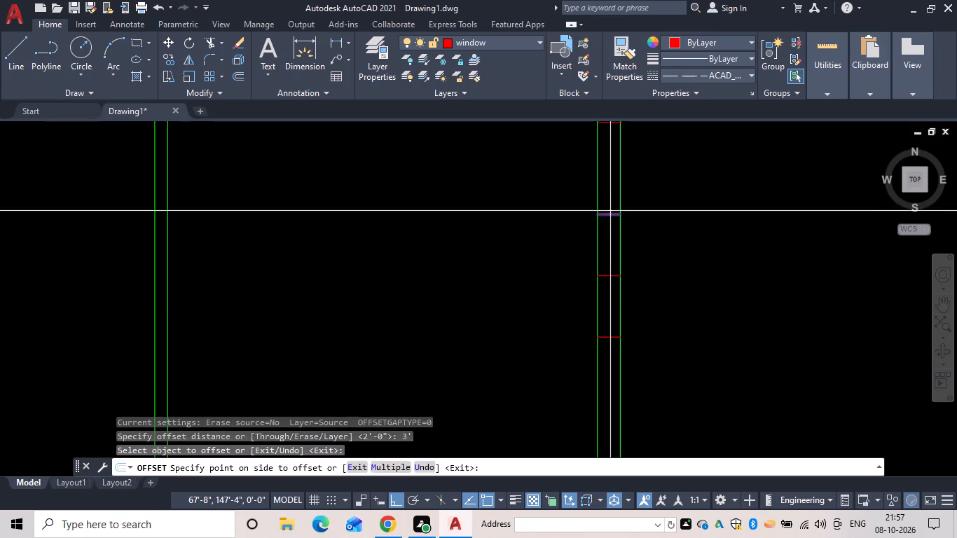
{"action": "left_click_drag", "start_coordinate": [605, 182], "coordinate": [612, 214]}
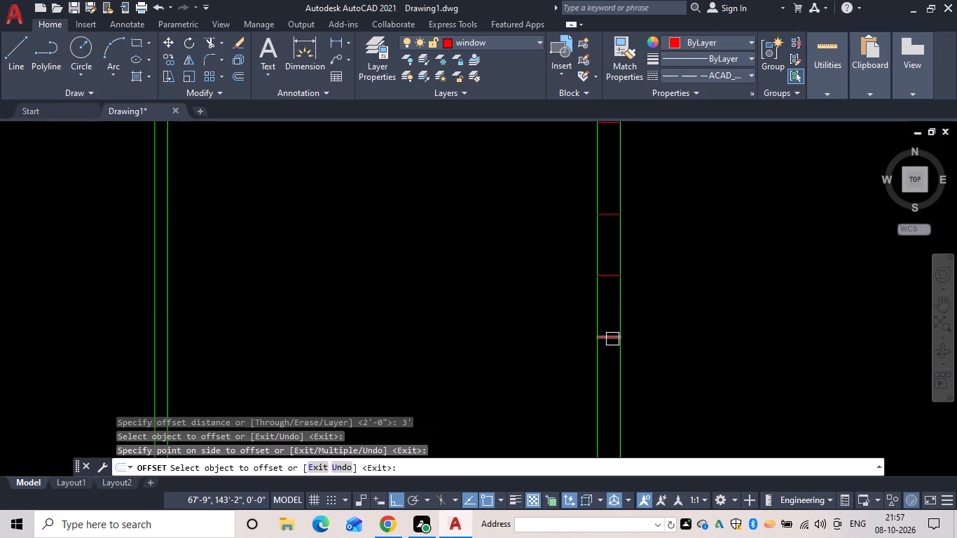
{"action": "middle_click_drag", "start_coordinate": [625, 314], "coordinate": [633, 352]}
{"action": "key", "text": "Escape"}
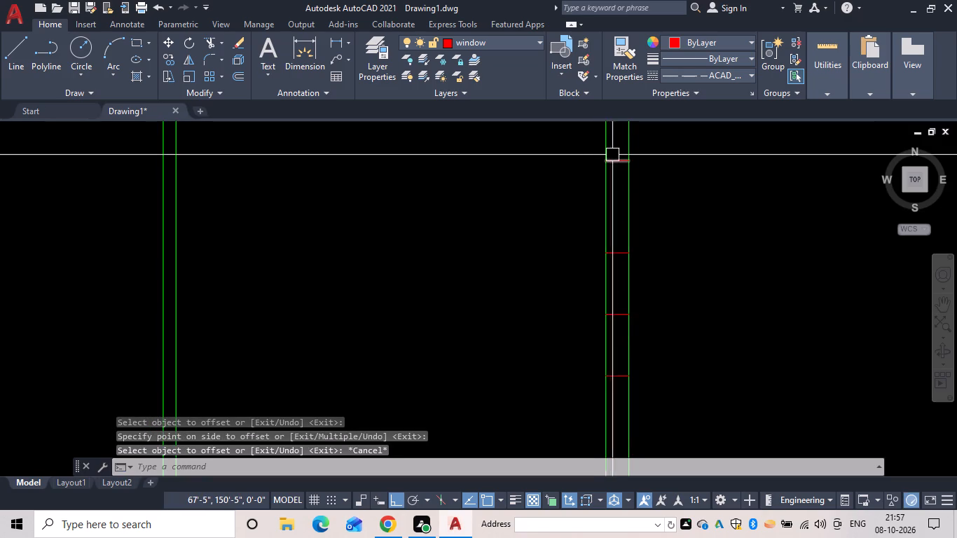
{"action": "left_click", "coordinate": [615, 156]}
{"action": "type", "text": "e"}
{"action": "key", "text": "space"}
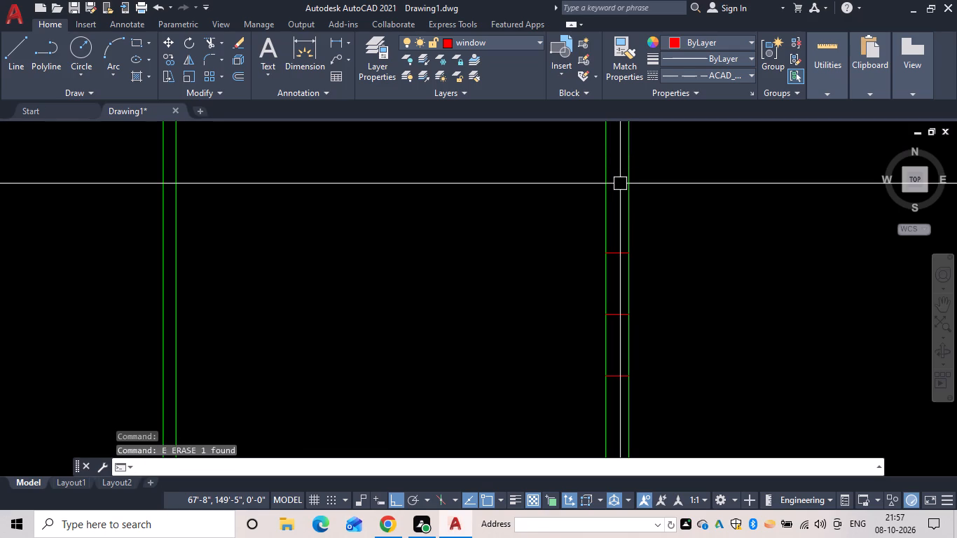
Offset the two lines flanking the corner room's centre line 6' outward to mark the far edges of two windows.
{"action": "type", "text": "`of 6'"}
{"action": "key", "text": "space"}
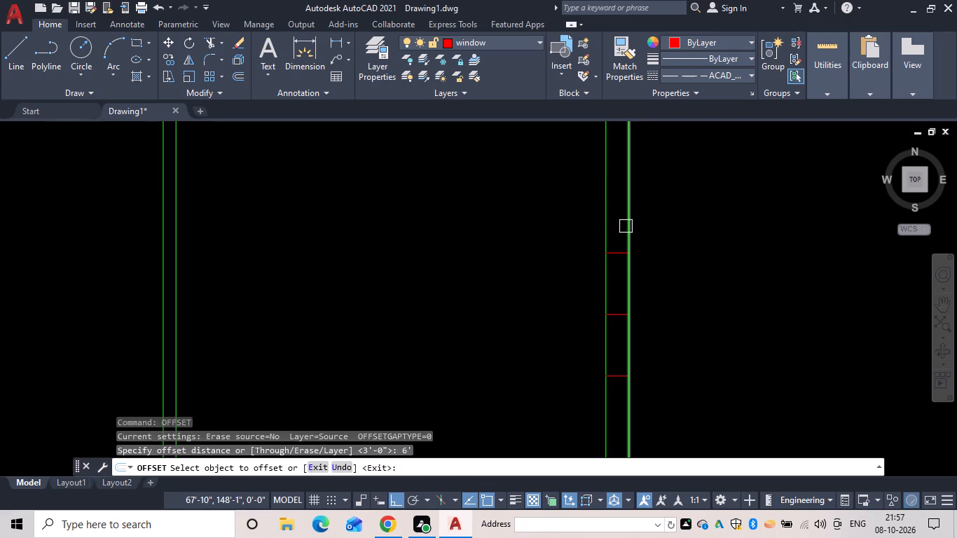
{"action": "left_click", "coordinate": [615, 251]}
{"action": "left_click", "coordinate": [622, 222]}
{"action": "scroll", "coordinate": [627, 282], "scroll_direction": "down", "scroll_amount": 2}
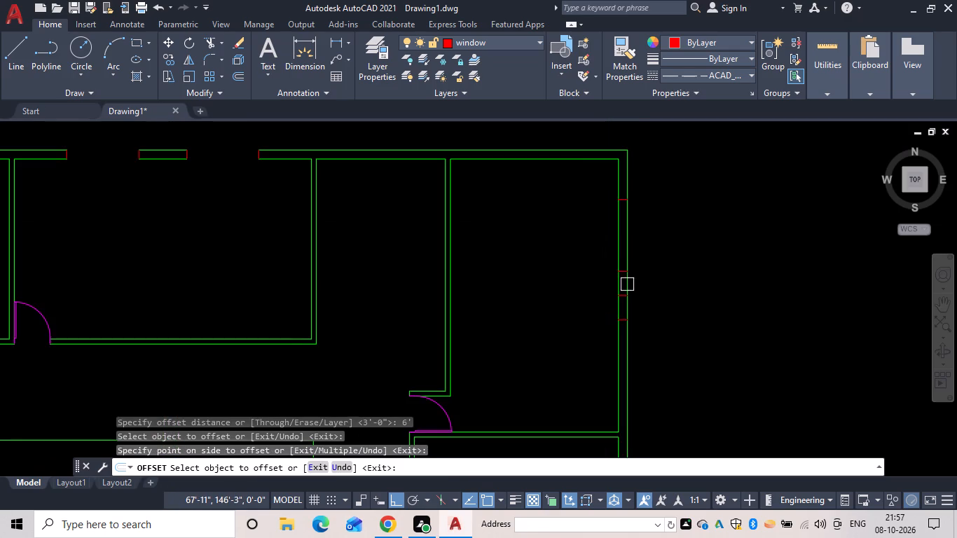
{"action": "scroll", "coordinate": [616, 343], "scroll_direction": "up", "scroll_amount": 2}
{"action": "left_click", "coordinate": [628, 283]}
{"action": "left_click", "coordinate": [629, 324]}
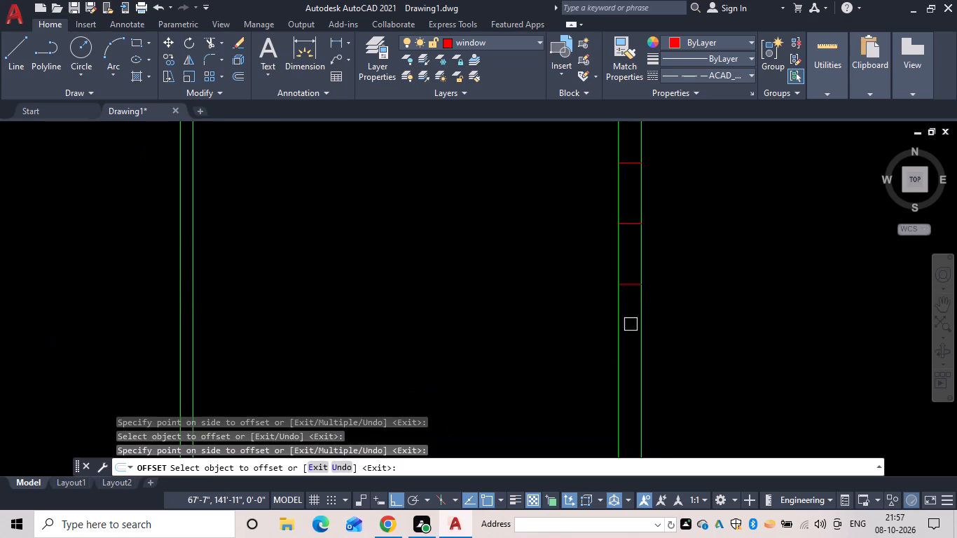
{"action": "scroll", "coordinate": [694, 308], "scroll_direction": "down", "scroll_amount": 1}
{"action": "key", "text": "Escape"}
Trim the east wall segments and the centre line between the offset lines to open the corner room's two windows.
{"action": "key", "text": "t"}
{"action": "key", "text": "r"}
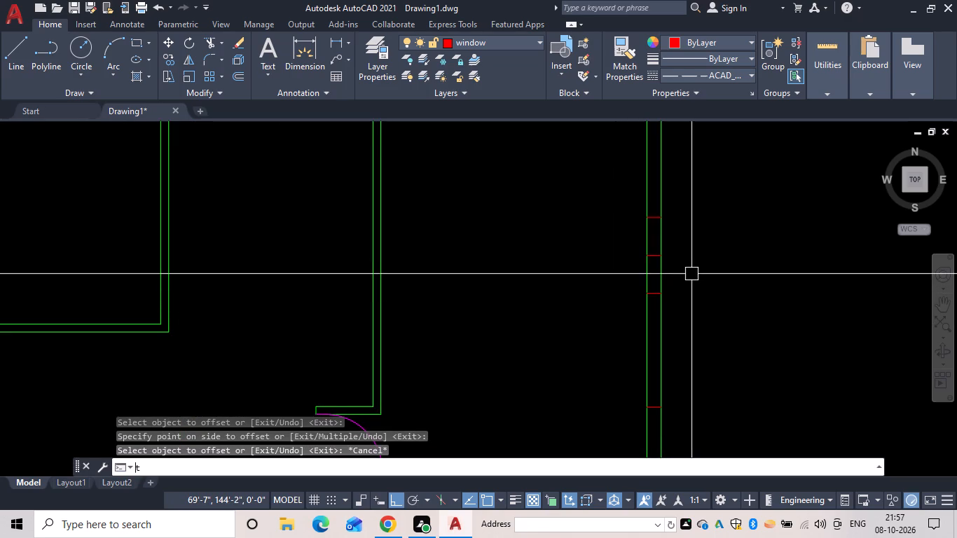
{"action": "key", "text": "space"}
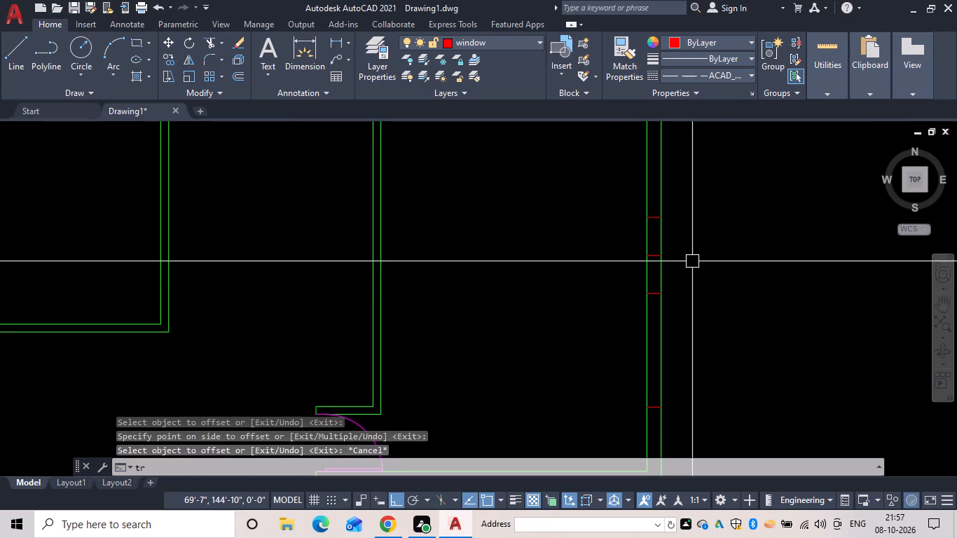
{"action": "scroll", "coordinate": [703, 242], "scroll_direction": "down", "scroll_amount": 1}
{"action": "left_click_drag", "start_coordinate": [698, 210], "coordinate": [698, 195]}
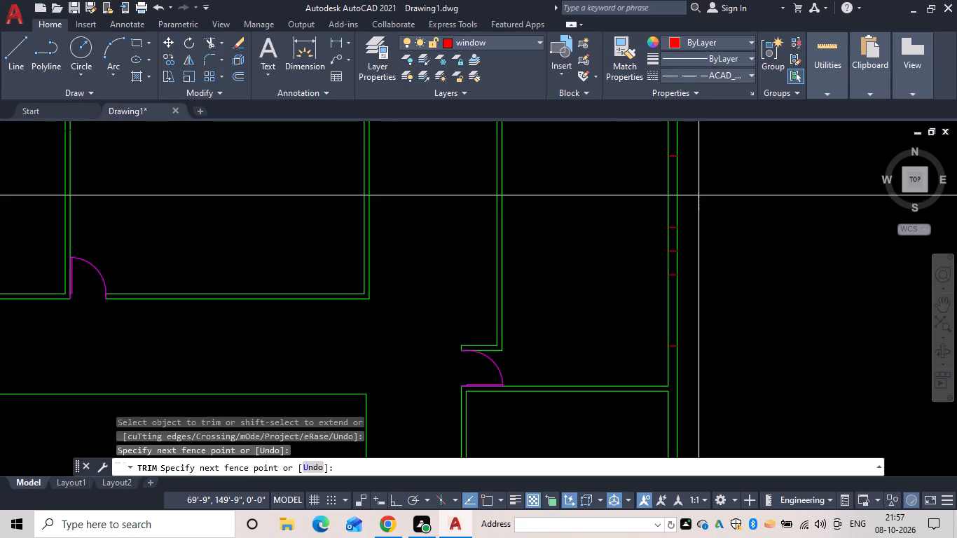
{"action": "left_click_drag", "start_coordinate": [698, 195], "coordinate": [639, 201]}
{"action": "left_click", "coordinate": [672, 251]}
{"action": "left_click_drag", "start_coordinate": [643, 303], "coordinate": [644, 304]}
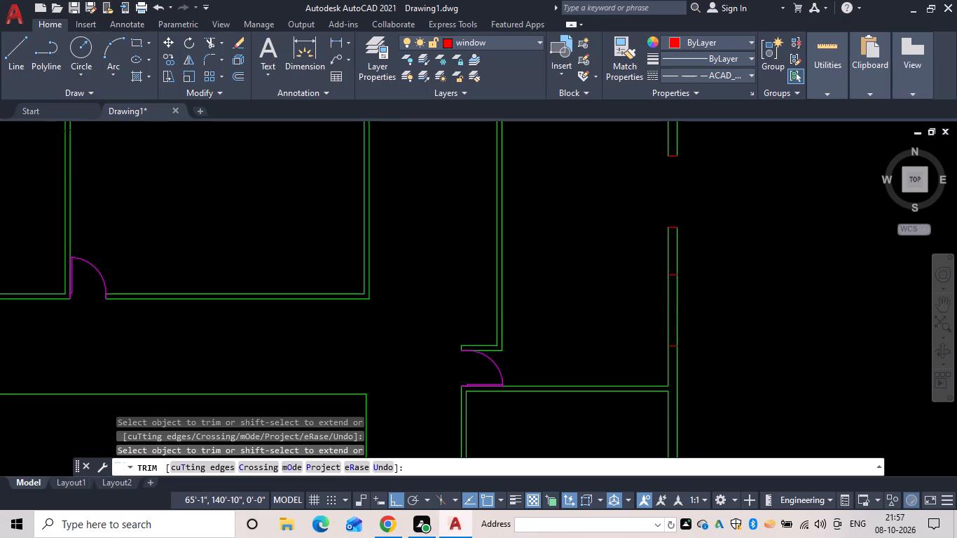
{"action": "left_click_drag", "start_coordinate": [644, 304], "coordinate": [684, 312]}
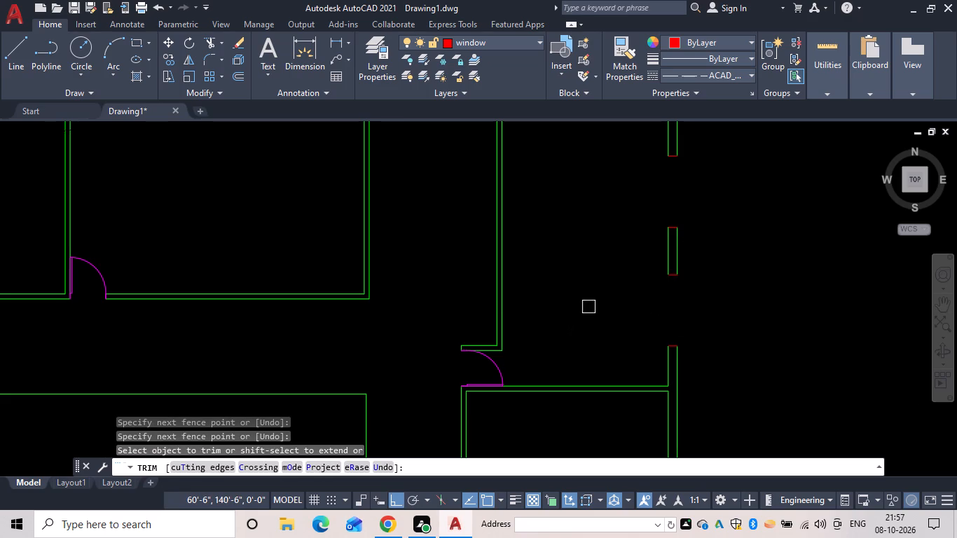
{"action": "key", "text": "Escape"}
Draw a line about 2'-8" long eastward across the east exterior wall at the midpoint of the room south of the corner room.
{"action": "type", "text": "l"}
{"action": "key", "text": "space"}
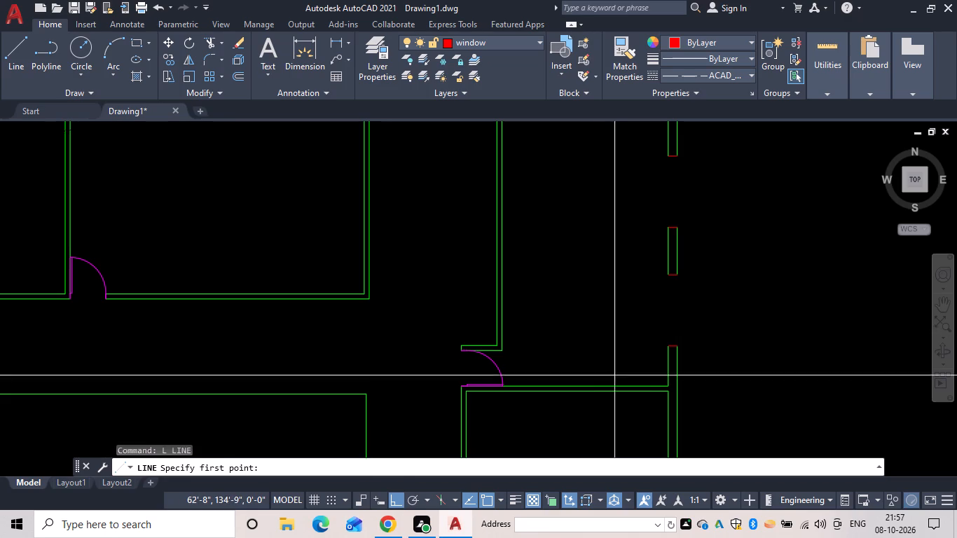
{"action": "scroll", "coordinate": [615, 376], "scroll_direction": "down", "scroll_amount": 2}
{"action": "middle_click_drag", "start_coordinate": [614, 372], "coordinate": [632, 136]}
{"action": "scroll", "coordinate": [660, 198], "scroll_direction": "up", "scroll_amount": 2}
{"action": "middle_click_drag", "start_coordinate": [659, 197], "coordinate": [657, 219]}
{"action": "scroll", "coordinate": [658, 216], "scroll_direction": "down", "scroll_amount": 1}
{"action": "left_click", "coordinate": [642, 235]}
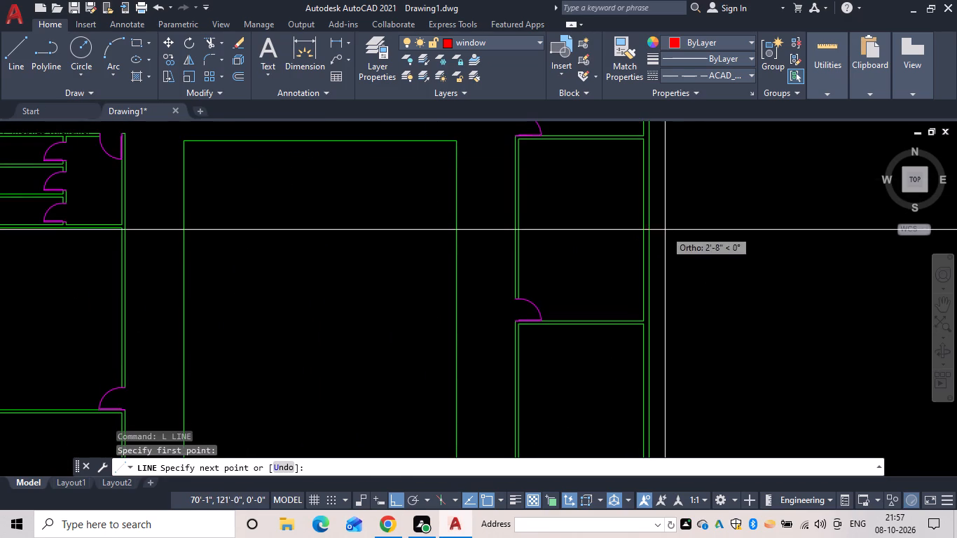
{"action": "left_click", "coordinate": [665, 230]}
{"action": "key", "text": "space"}
Draw a line across the east exterior wall at the midpoint of the second room south of the corner room.
{"action": "scroll", "coordinate": [677, 325], "scroll_direction": "down", "scroll_amount": 1}
{"action": "middle_click_drag", "start_coordinate": [673, 324], "coordinate": [679, 217]}
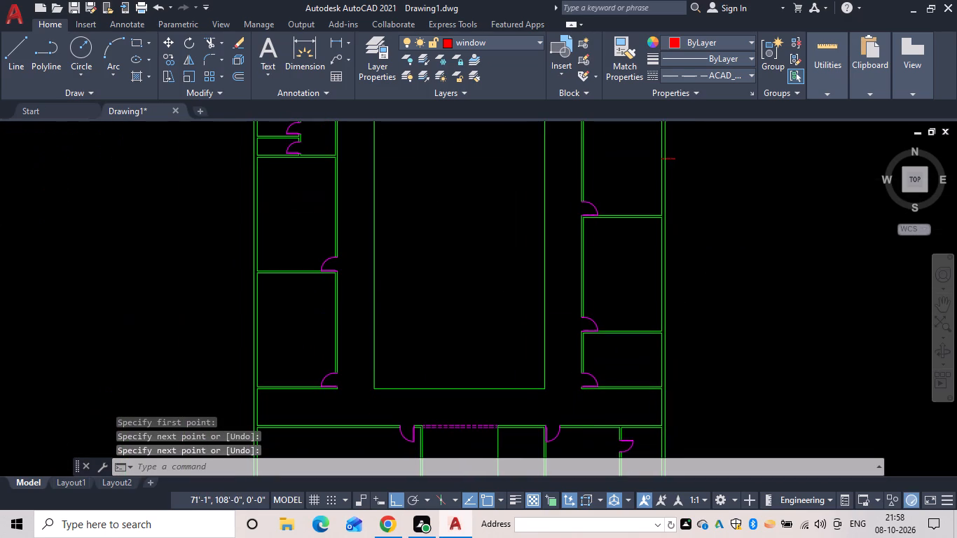
{"action": "key", "text": "space"}
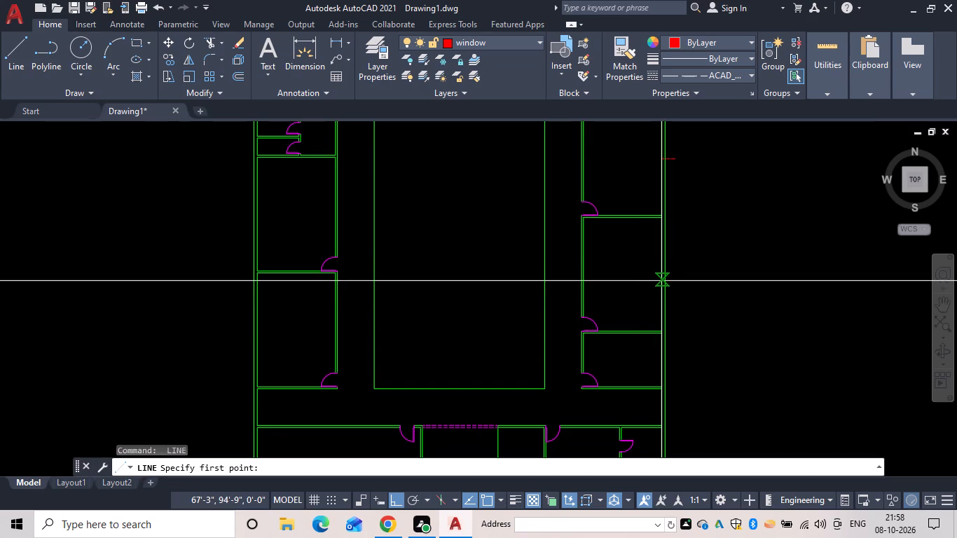
{"action": "left_click", "coordinate": [662, 274]}
{"action": "left_click", "coordinate": [687, 274]}
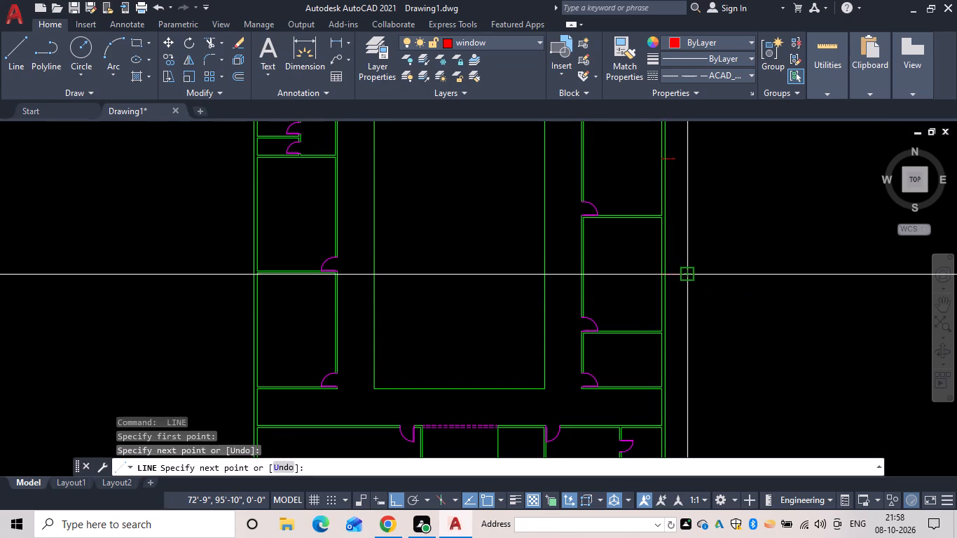
{"action": "key", "text": "space"}
{"action": "scroll", "coordinate": [680, 208], "scroll_direction": "up", "scroll_amount": 2}
{"action": "key", "text": "Escape"}
Offset the window centre lines of both rooms south of the corner room 2' to the north and south.
{"action": "type", "text": "of 2'"}
{"action": "key", "text": "space"}
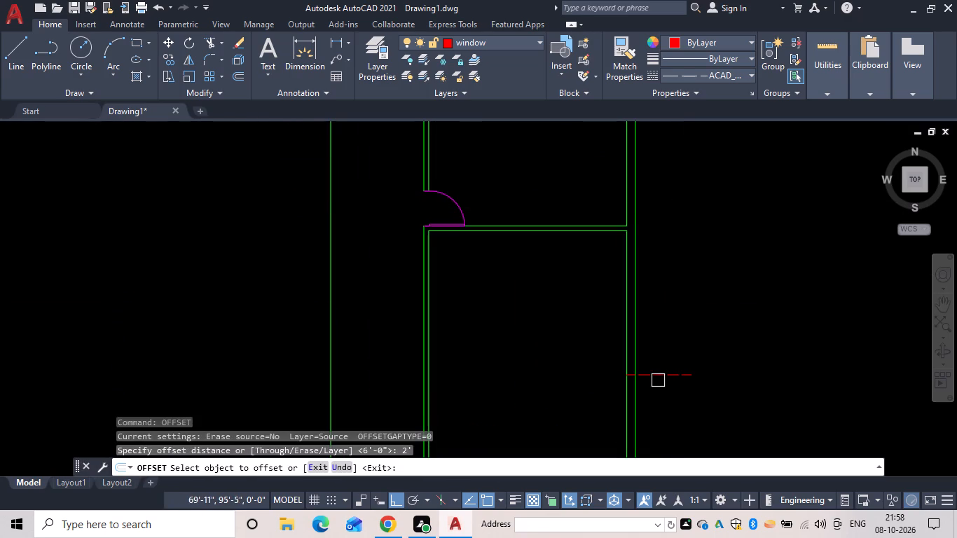
{"action": "left_click_drag", "start_coordinate": [659, 378], "coordinate": [666, 368]}
{"action": "left_click_drag", "start_coordinate": [680, 344], "coordinate": [680, 352]}
{"action": "left_click", "coordinate": [672, 372]}
{"action": "left_click", "coordinate": [672, 388]}
{"action": "scroll", "coordinate": [691, 274], "scroll_direction": "down", "scroll_amount": 1}
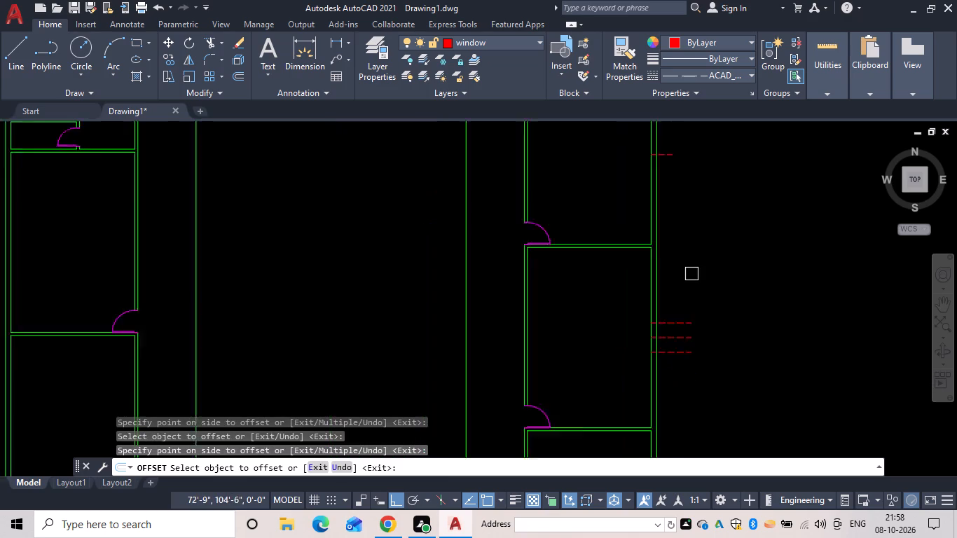
{"action": "scroll", "coordinate": [691, 274], "scroll_direction": "down", "scroll_amount": 1}
{"action": "middle_click_drag", "start_coordinate": [690, 289], "coordinate": [683, 342]}
{"action": "left_click_drag", "start_coordinate": [673, 252], "coordinate": [675, 246]}
{"action": "left_click", "coordinate": [682, 230]}
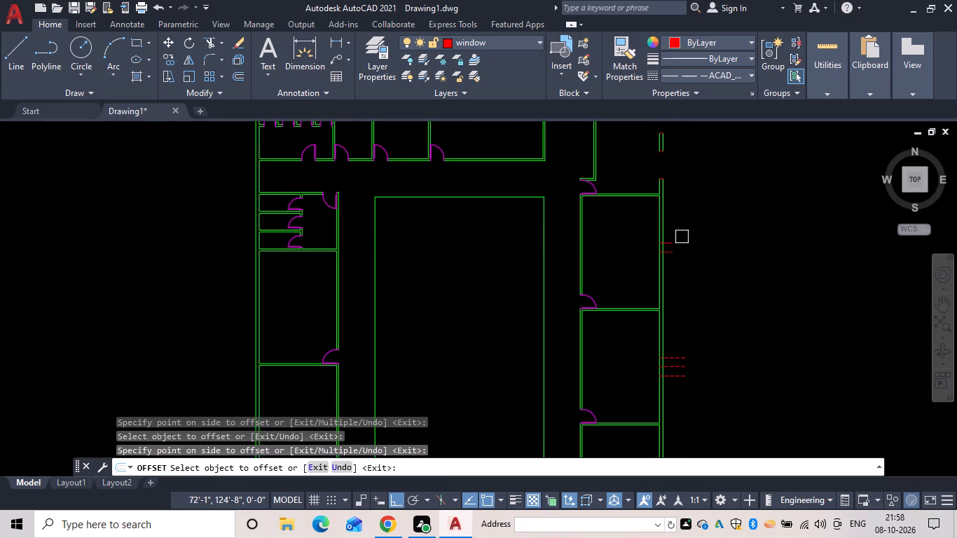
{"action": "left_click_drag", "start_coordinate": [677, 254], "coordinate": [677, 265]}
{"action": "left_click", "coordinate": [681, 291]}
{"action": "key", "text": "Escape"}
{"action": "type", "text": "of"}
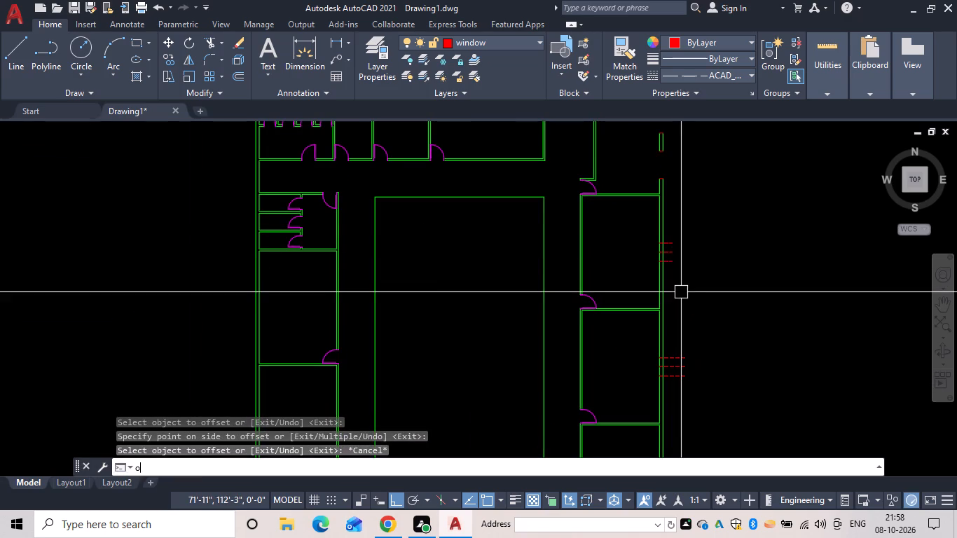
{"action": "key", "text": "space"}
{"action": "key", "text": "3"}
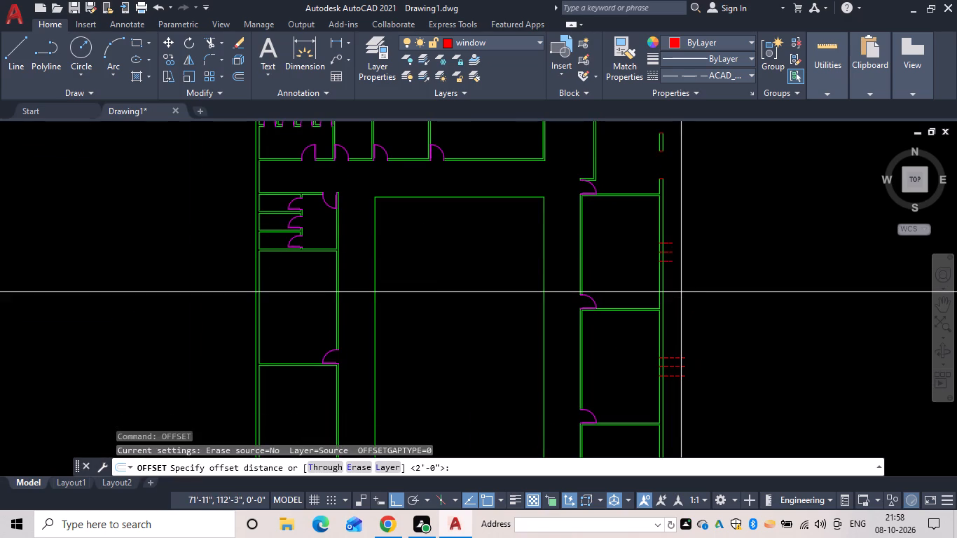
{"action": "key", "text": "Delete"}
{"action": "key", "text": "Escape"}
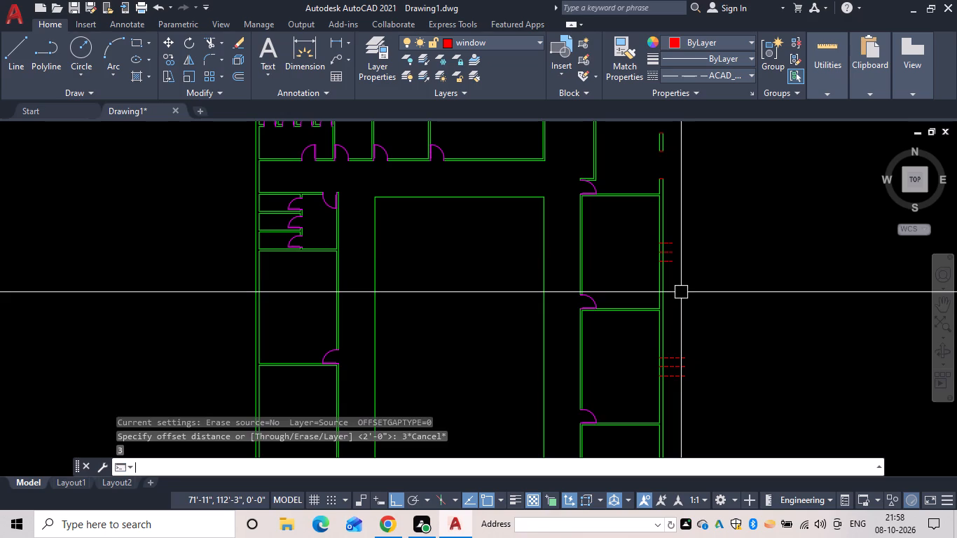
Offset the outer window lines of both rooms south of the corner room 6' outward, to the north and south.
{"action": "key", "text": "o"}
{"action": "type", "text": "f 6'"}
{"action": "key", "text": "space"}
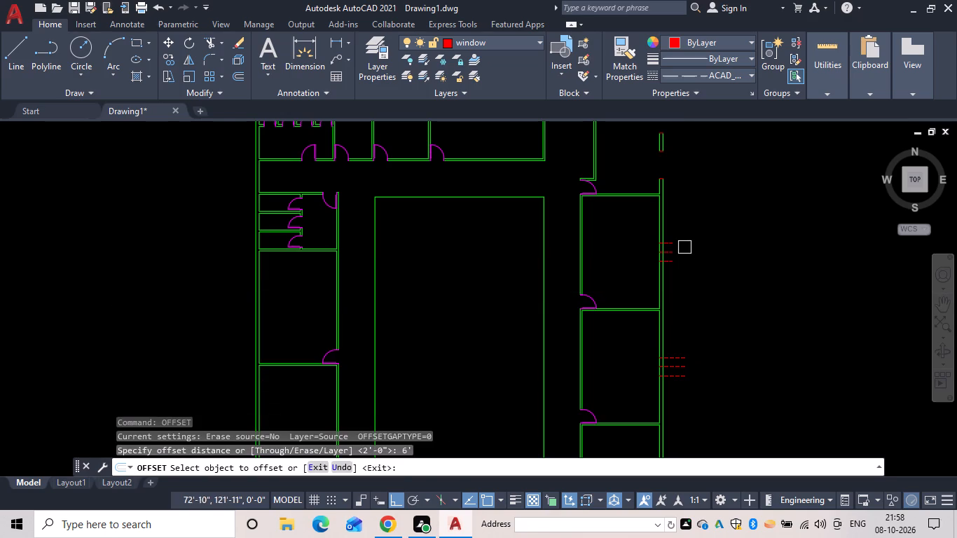
{"action": "left_click", "coordinate": [666, 240]}
{"action": "left_click", "coordinate": [691, 223]}
{"action": "left_click_drag", "start_coordinate": [673, 263], "coordinate": [672, 271]}
{"action": "left_click_drag", "start_coordinate": [670, 285], "coordinate": [671, 298]}
{"action": "left_click", "coordinate": [687, 354]}
{"action": "left_click", "coordinate": [684, 336]}
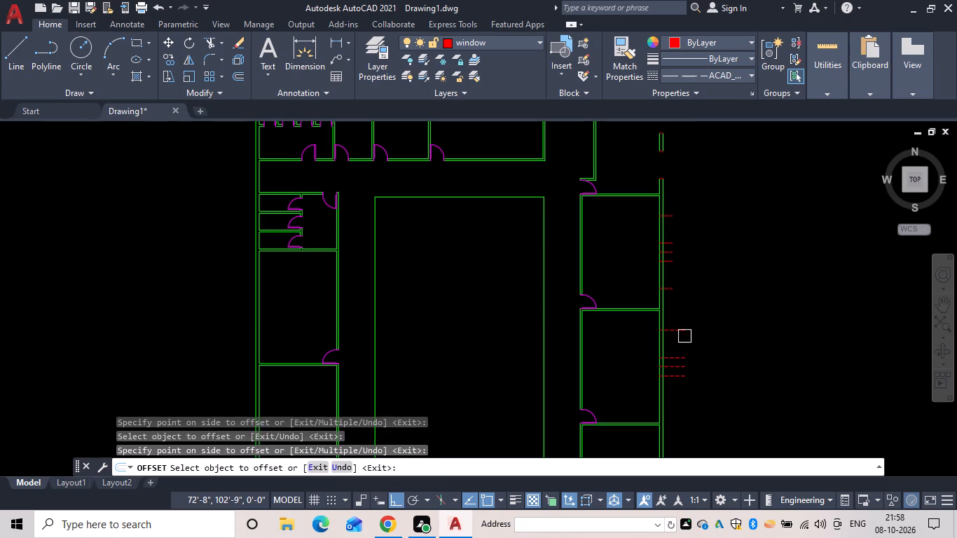
{"action": "left_click_drag", "start_coordinate": [683, 377], "coordinate": [683, 388]}
{"action": "left_click", "coordinate": [684, 398]}
{"action": "key", "text": "Escape"}
Trim the second room south of the corner room: open both windows in the east wall, removing overhanging line ends and the centre line.
{"action": "type", "text": "tr"}
{"action": "key", "text": "space"}
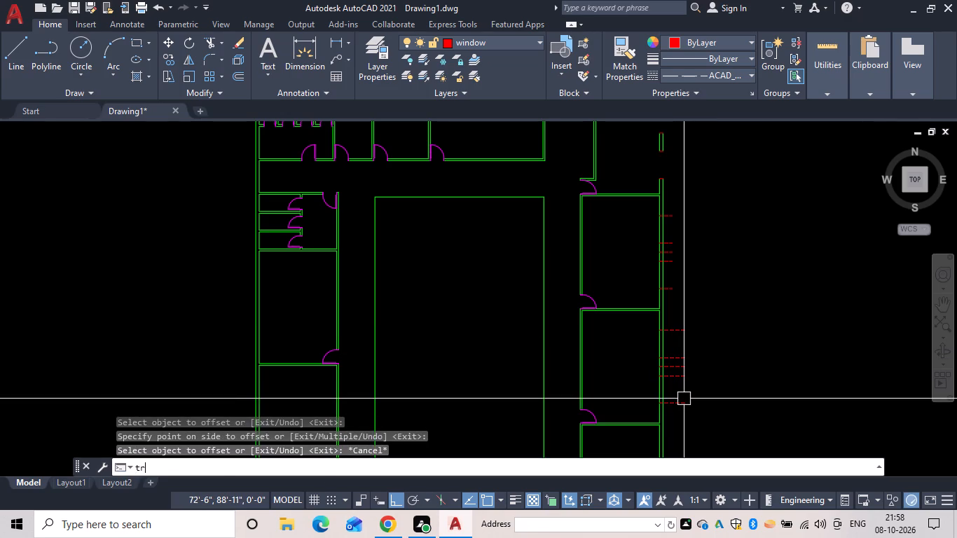
{"action": "scroll", "coordinate": [689, 404], "scroll_direction": "up", "scroll_amount": 2}
{"action": "left_click_drag", "start_coordinate": [669, 425], "coordinate": [678, 180]}
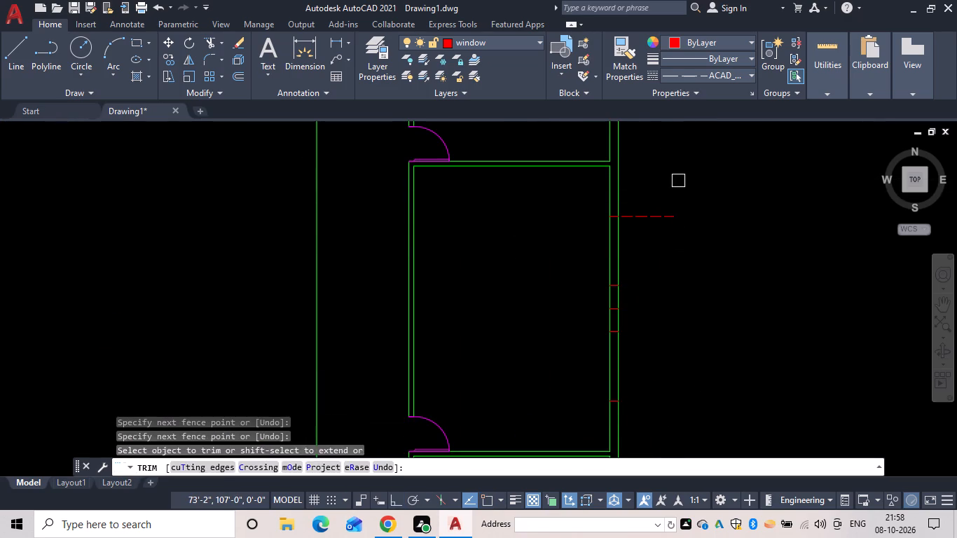
{"action": "left_click_drag", "start_coordinate": [670, 193], "coordinate": [674, 263]}
{"action": "left_click_drag", "start_coordinate": [675, 258], "coordinate": [673, 361]}
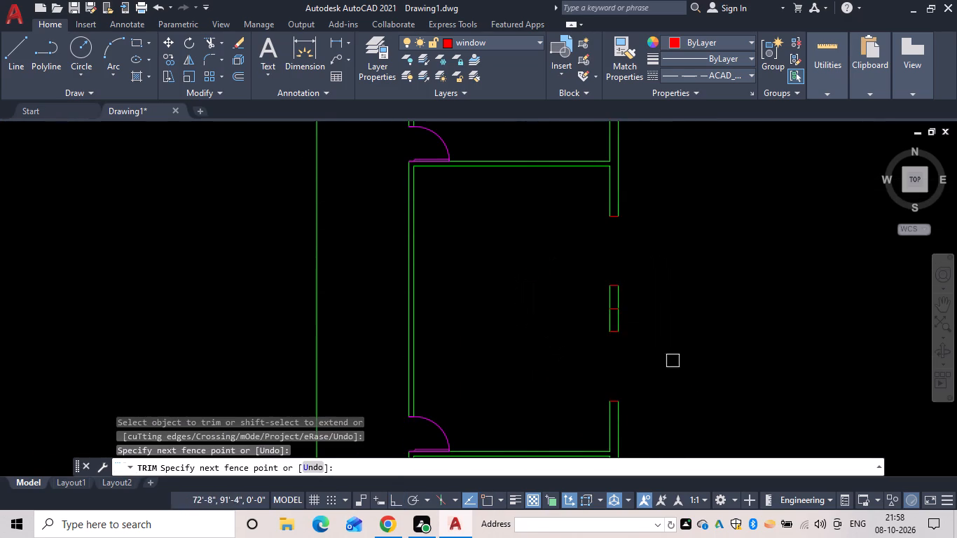
{"action": "scroll", "coordinate": [614, 314], "scroll_direction": "up", "scroll_amount": 3}
{"action": "left_click", "coordinate": [609, 296]}
Trim the east wall between the southern window lines of the room directly south of the corner room, plus their overhanging ends.
{"action": "scroll", "coordinate": [610, 297], "scroll_direction": "down", "scroll_amount": 5}
{"action": "middle_click_drag", "start_coordinate": [644, 294], "coordinate": [645, 354]}
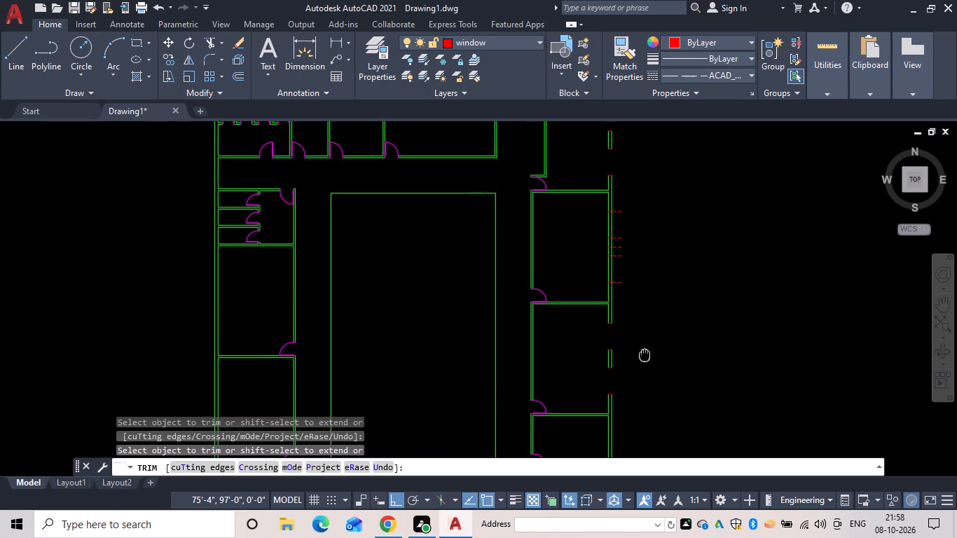
{"action": "scroll", "coordinate": [624, 282], "scroll_direction": "up", "scroll_amount": 2}
{"action": "left_click_drag", "start_coordinate": [620, 312], "coordinate": [553, 228]}
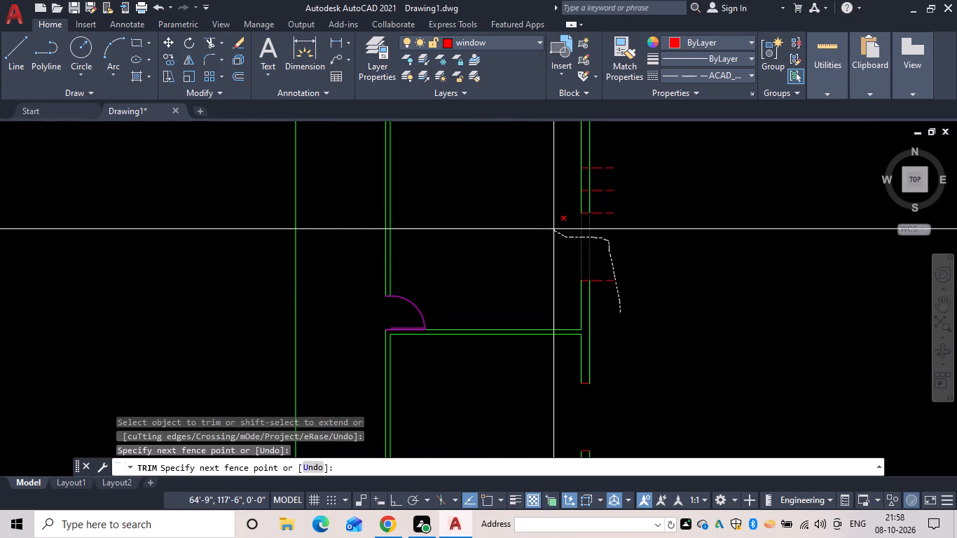
{"action": "left_click_drag", "start_coordinate": [553, 228], "coordinate": [603, 157]}
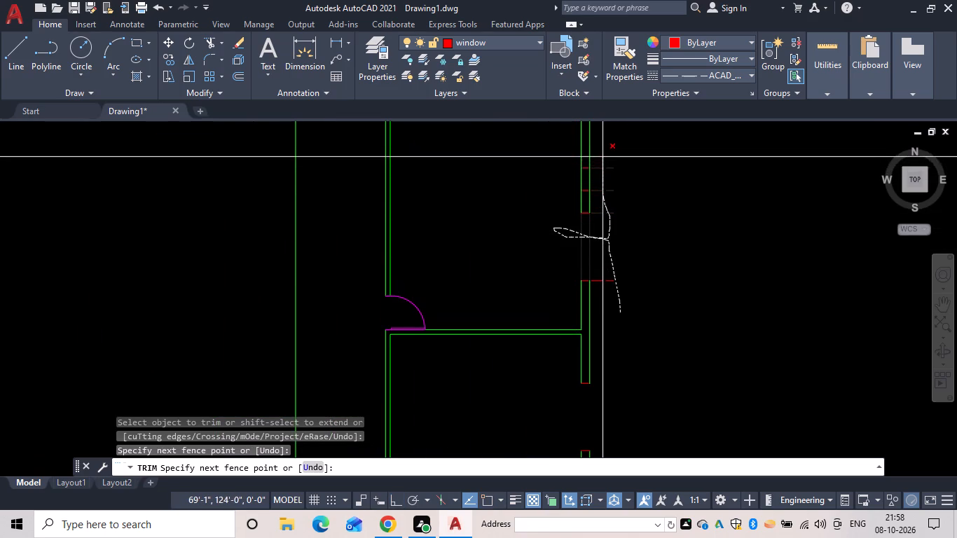
{"action": "left_click_drag", "start_coordinate": [603, 157], "coordinate": [635, 373]}
{"action": "right_click_drag", "start_coordinate": [649, 207], "coordinate": [628, 369]}
{"action": "scroll", "coordinate": [637, 368], "scroll_direction": "down", "scroll_amount": 1}
{"action": "middle_click_drag", "start_coordinate": [636, 368], "coordinate": [635, 373]}
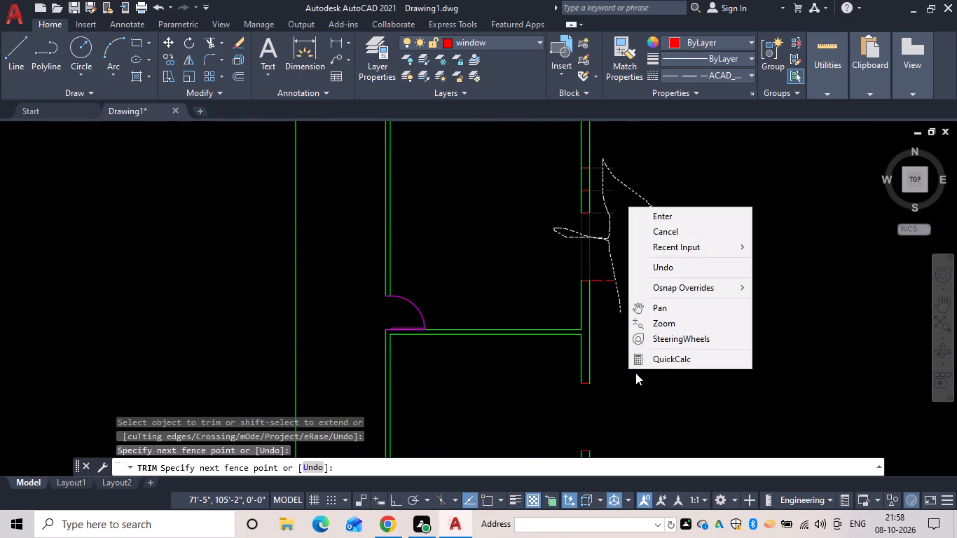
{"action": "middle_click_drag", "start_coordinate": [635, 373], "coordinate": [632, 392]}
{"action": "left_click_drag", "start_coordinate": [635, 373], "coordinate": [639, 406]}
{"action": "scroll", "coordinate": [636, 388], "scroll_direction": "down", "scroll_amount": 4}
{"action": "middle_click_drag", "start_coordinate": [623, 392], "coordinate": [626, 404]}
{"action": "scroll", "coordinate": [624, 403], "scroll_direction": "up", "scroll_amount": 1}
{"action": "left_click_drag", "start_coordinate": [654, 391], "coordinate": [657, 382]}
{"action": "middle_click_drag", "start_coordinate": [658, 294], "coordinate": [632, 333]}
{"action": "left_click", "coordinate": [588, 318]}
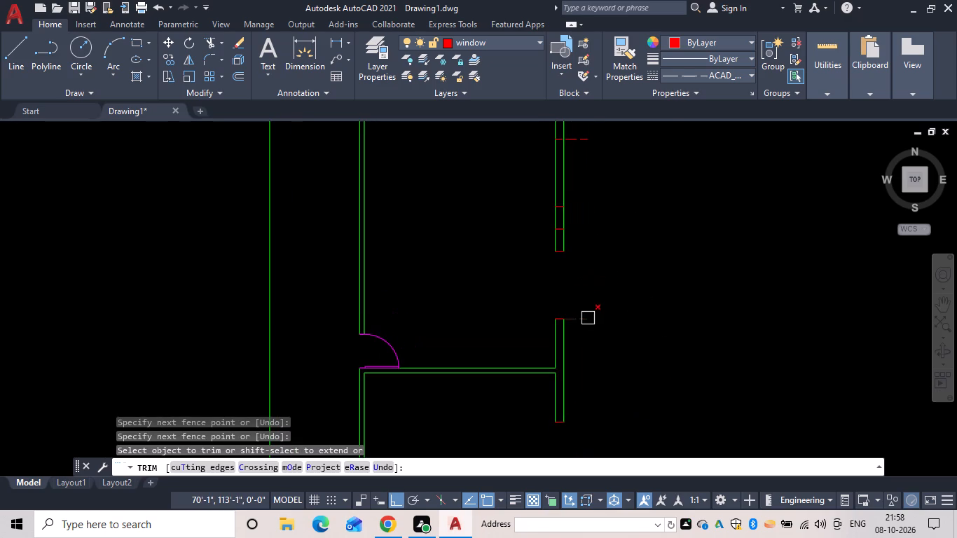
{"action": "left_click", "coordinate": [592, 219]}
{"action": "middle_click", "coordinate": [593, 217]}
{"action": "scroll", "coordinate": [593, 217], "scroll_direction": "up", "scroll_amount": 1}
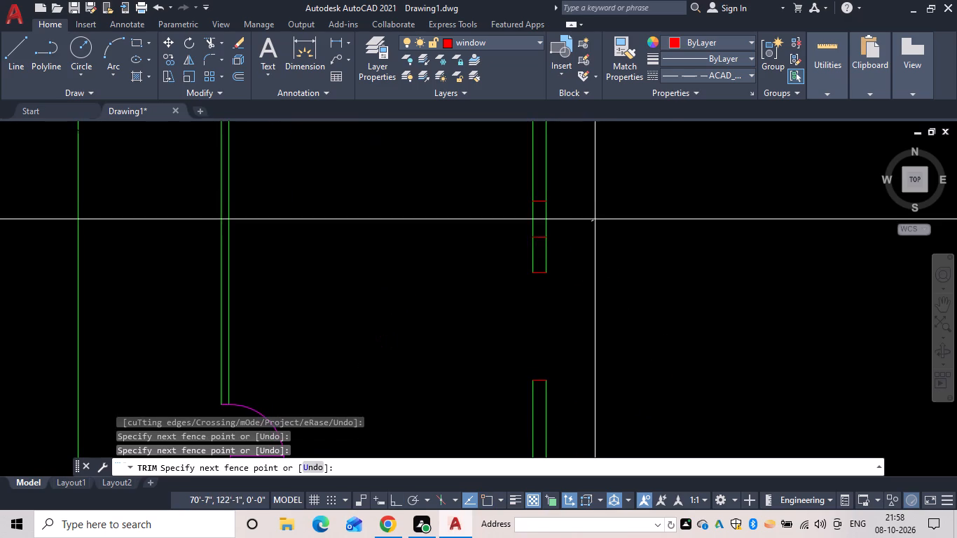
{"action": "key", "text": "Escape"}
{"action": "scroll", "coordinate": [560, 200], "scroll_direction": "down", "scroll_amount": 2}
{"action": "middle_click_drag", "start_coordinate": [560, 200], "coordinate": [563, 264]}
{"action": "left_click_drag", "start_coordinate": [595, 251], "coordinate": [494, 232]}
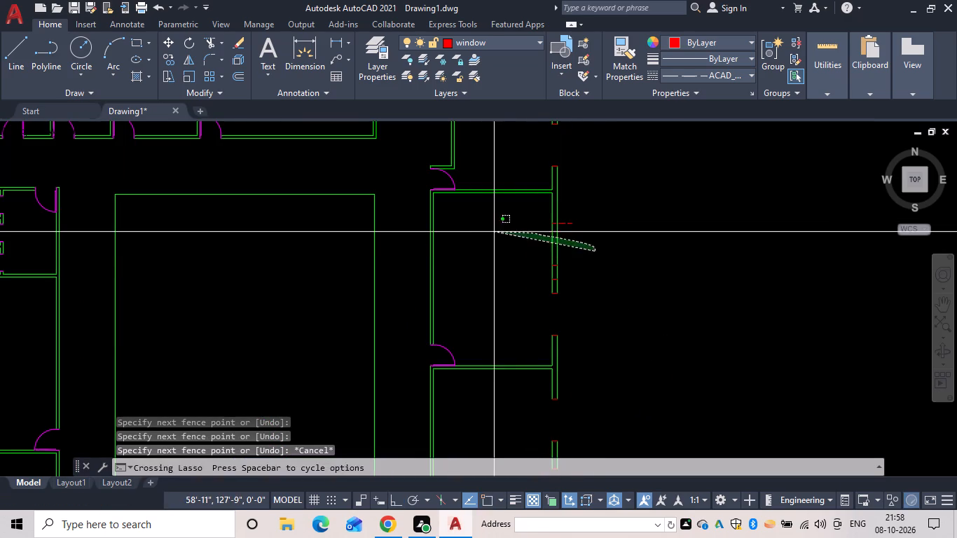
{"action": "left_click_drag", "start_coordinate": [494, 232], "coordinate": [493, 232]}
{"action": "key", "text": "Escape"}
Trim the same room's northern window opening in the east wall, the overhanging line end, and the centre line between the windows.
{"action": "type", "text": "tr"}
{"action": "key", "text": "space"}
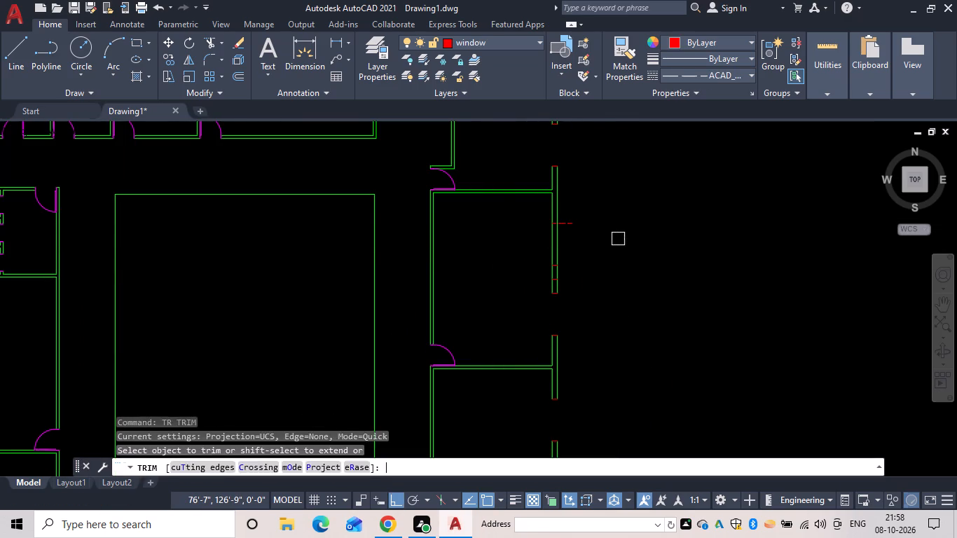
{"action": "left_click_drag", "start_coordinate": [621, 242], "coordinate": [495, 235]}
{"action": "left_click", "coordinate": [574, 223]}
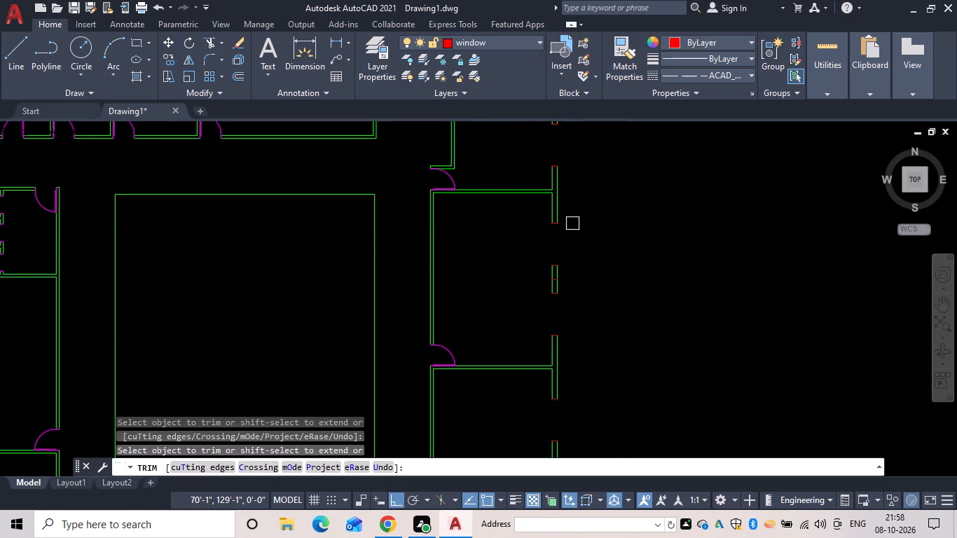
{"action": "scroll", "coordinate": [556, 283], "scroll_direction": "up", "scroll_amount": 3}
{"action": "left_click", "coordinate": [550, 266]}
{"action": "scroll", "coordinate": [603, 270], "scroll_direction": "down", "scroll_amount": 4}
{"action": "key", "text": "Escape"}
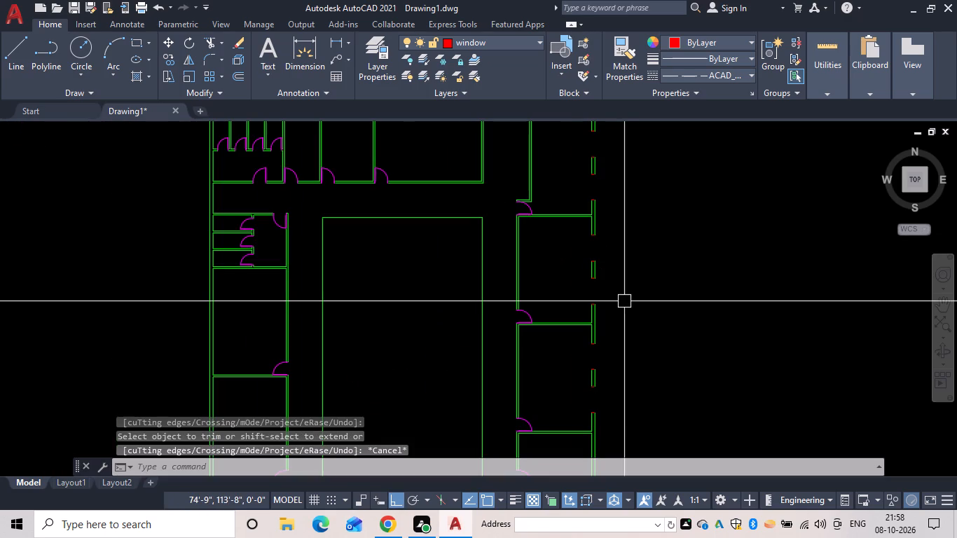
Draw a line about 9" long across the east exterior wall at the midpoint of the small third room south of the corner room.
{"action": "type", "text": "l"}
{"action": "key", "text": "space"}
{"action": "scroll", "coordinate": [625, 298], "scroll_direction": "down", "scroll_amount": 2}
{"action": "middle_click_drag", "start_coordinate": [625, 297], "coordinate": [600, 226]}
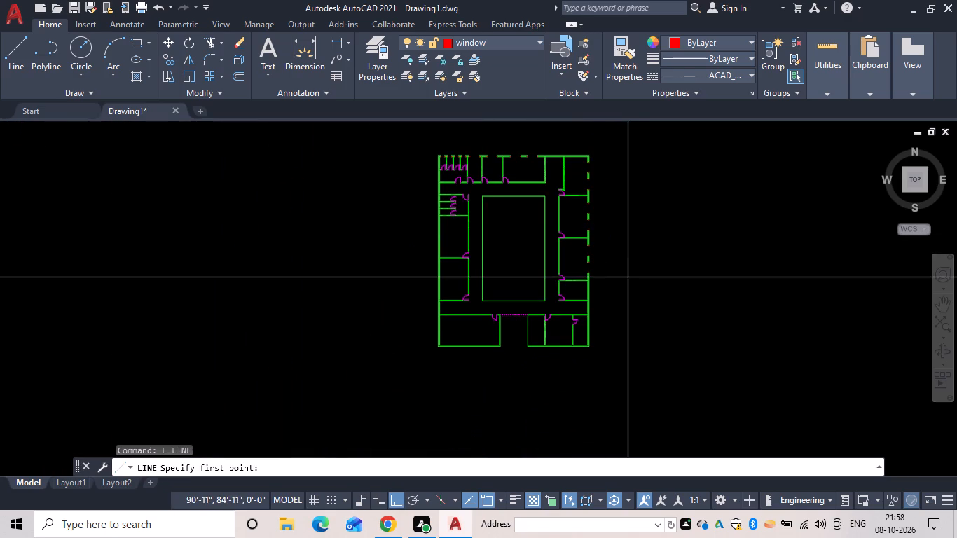
{"action": "middle_click_drag", "start_coordinate": [605, 289], "coordinate": [584, 197]}
{"action": "scroll", "coordinate": [585, 198], "scroll_direction": "up", "scroll_amount": 3}
{"action": "scroll", "coordinate": [516, 195], "scroll_direction": "up", "scroll_amount": 1}
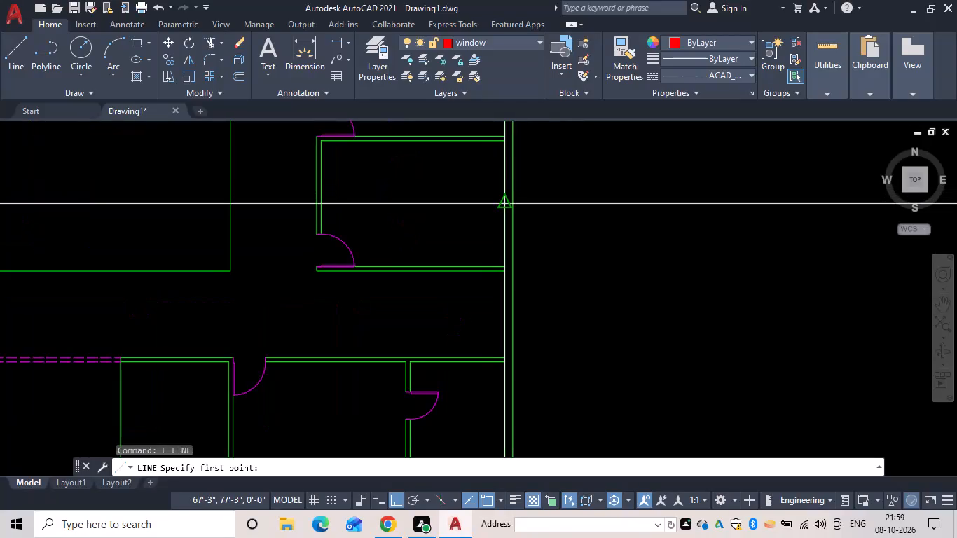
{"action": "left_click", "coordinate": [504, 207]}
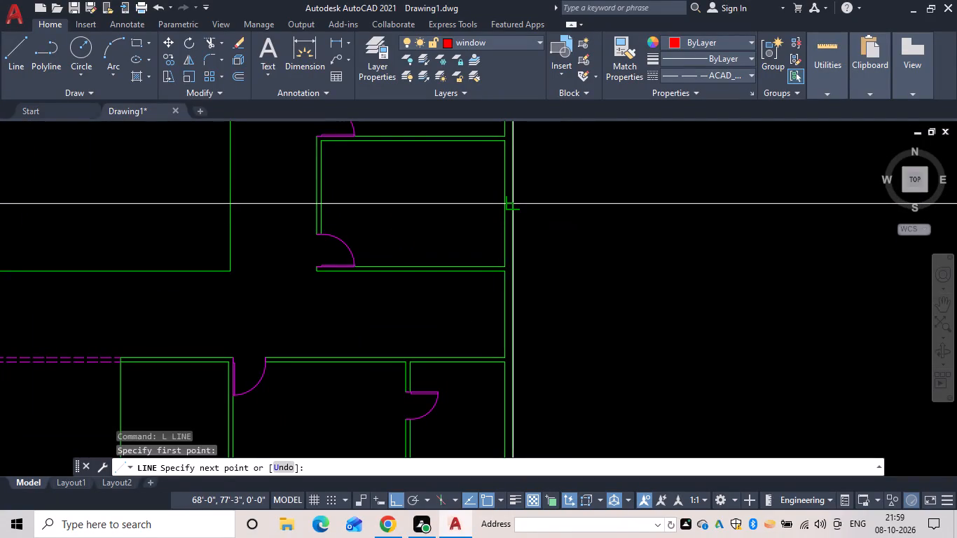
{"action": "left_click", "coordinate": [512, 203]}
{"action": "key", "text": "Escape"}
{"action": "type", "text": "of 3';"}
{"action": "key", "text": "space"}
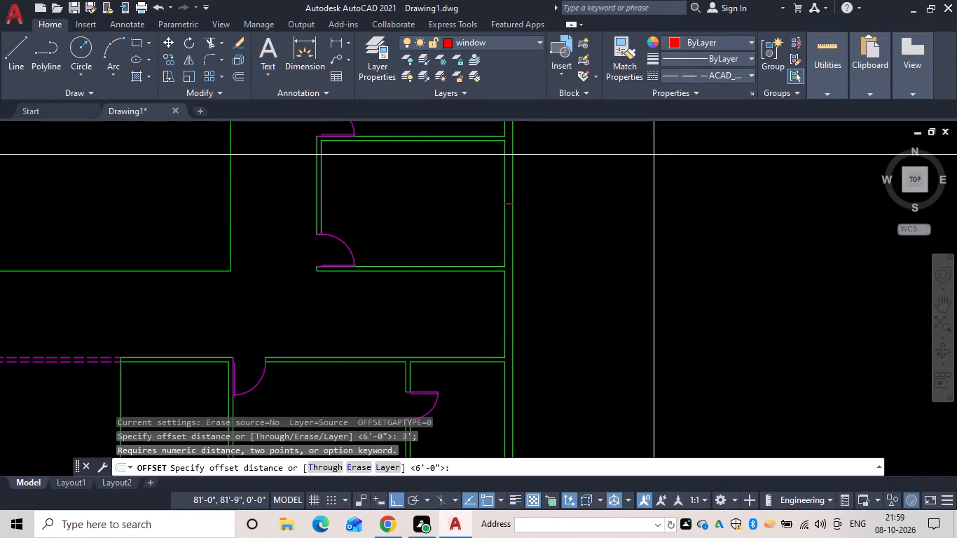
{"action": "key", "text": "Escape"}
Offset the small room's window centre line 3' to the north and to the south.
{"action": "type", "text": "of 4"}
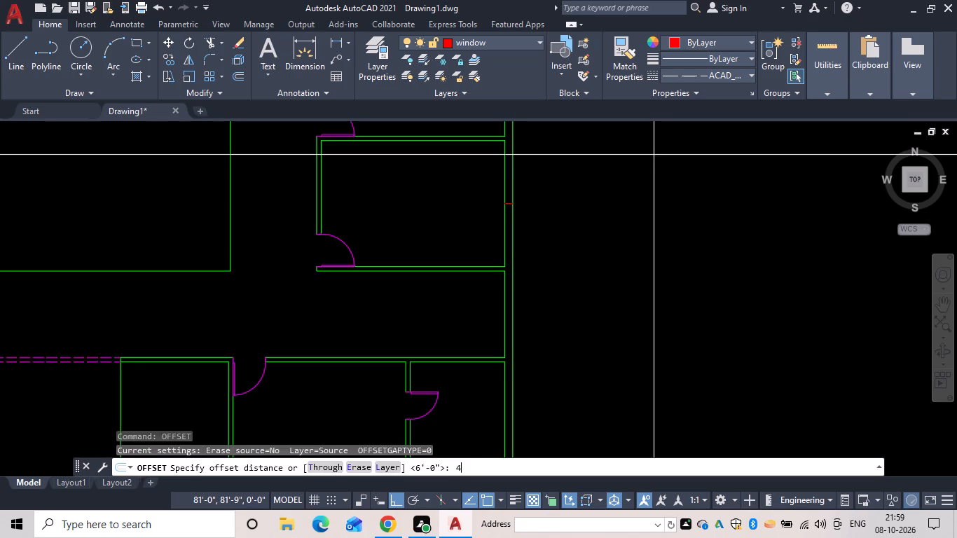
{"action": "key", "text": "BackSpace"}
{"action": "type", "text": "3'"}
{"action": "key", "text": "space"}
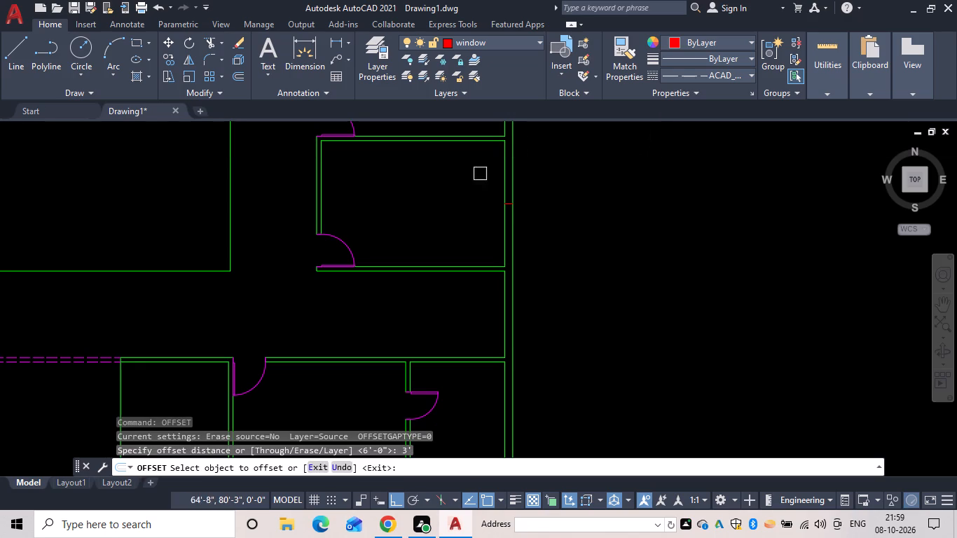
{"action": "scroll", "coordinate": [490, 179], "scroll_direction": "up", "scroll_amount": 3}
{"action": "left_click", "coordinate": [542, 279]}
{"action": "left_click", "coordinate": [546, 229]}
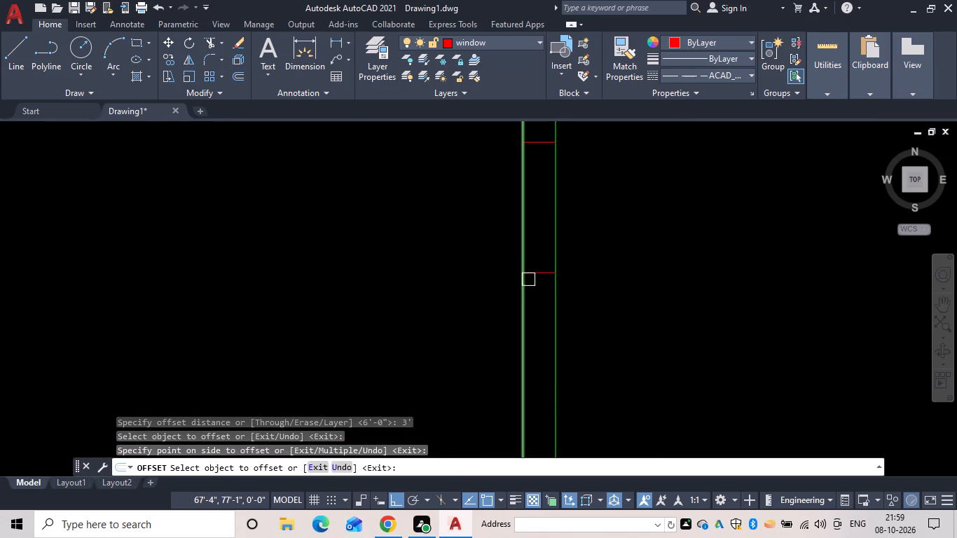
{"action": "left_click", "coordinate": [538, 275]}
{"action": "left_click", "coordinate": [545, 291]}
{"action": "scroll", "coordinate": [560, 291], "scroll_direction": "down", "scroll_amount": 3}
{"action": "key", "text": "Escape"}
Trim the east wall segments between the small room's offset lines and the centre line to open its window.
{"action": "type", "text": "tr"}
{"action": "key", "text": "space"}
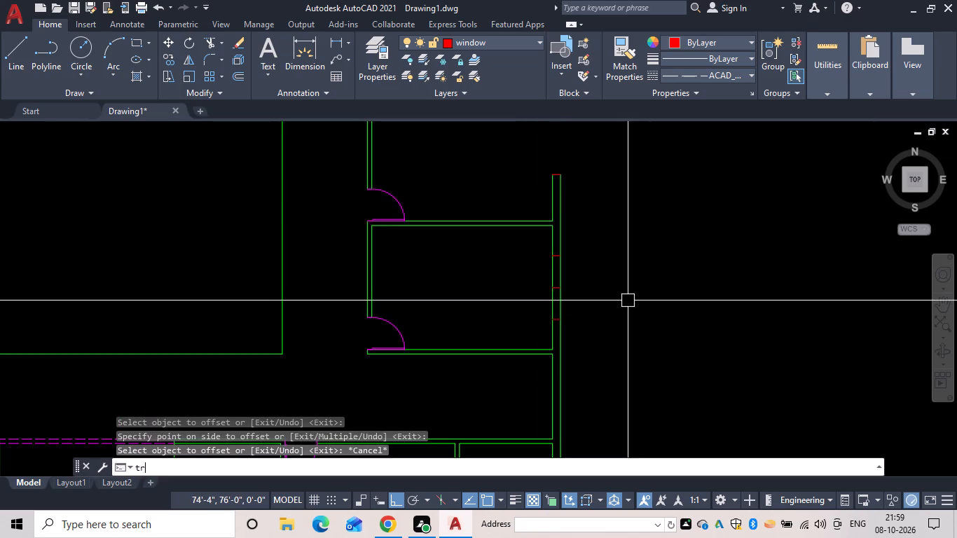
{"action": "left_click_drag", "start_coordinate": [628, 284], "coordinate": [551, 288]}
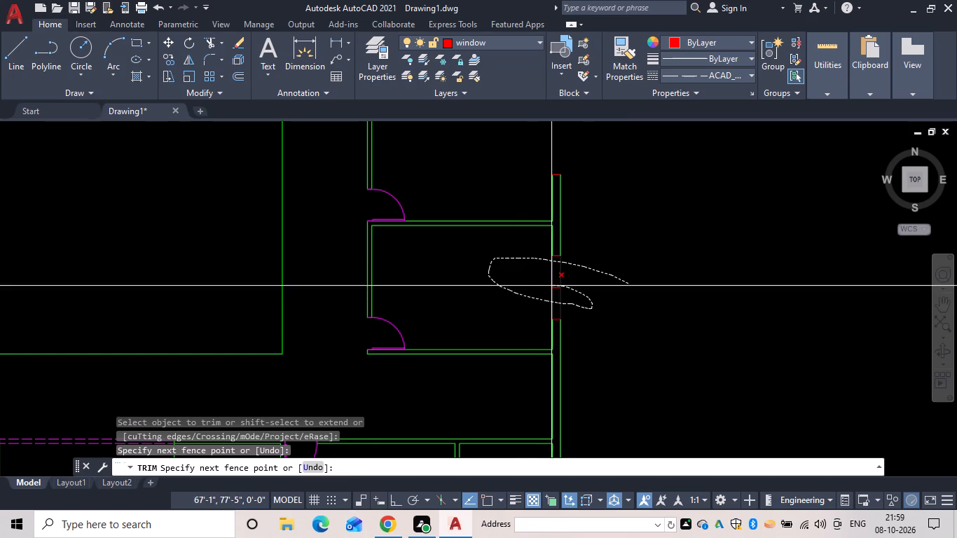
{"action": "left_click_drag", "start_coordinate": [551, 288], "coordinate": [550, 284]}
{"action": "left_click", "coordinate": [556, 287]}
{"action": "scroll", "coordinate": [610, 296], "scroll_direction": "down", "scroll_amount": 2}
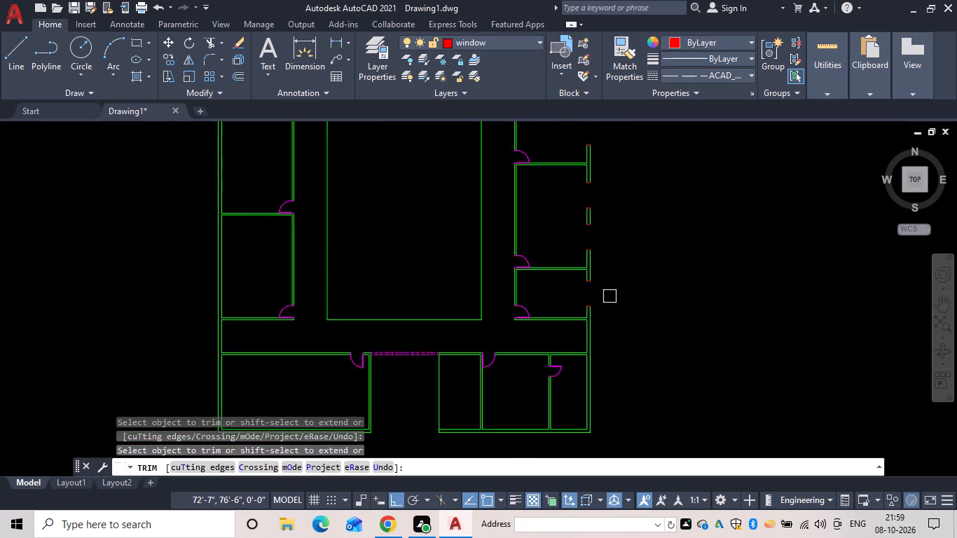
{"action": "scroll", "coordinate": [610, 296], "scroll_direction": "down", "scroll_amount": 3}
{"action": "key", "text": "Escape"}
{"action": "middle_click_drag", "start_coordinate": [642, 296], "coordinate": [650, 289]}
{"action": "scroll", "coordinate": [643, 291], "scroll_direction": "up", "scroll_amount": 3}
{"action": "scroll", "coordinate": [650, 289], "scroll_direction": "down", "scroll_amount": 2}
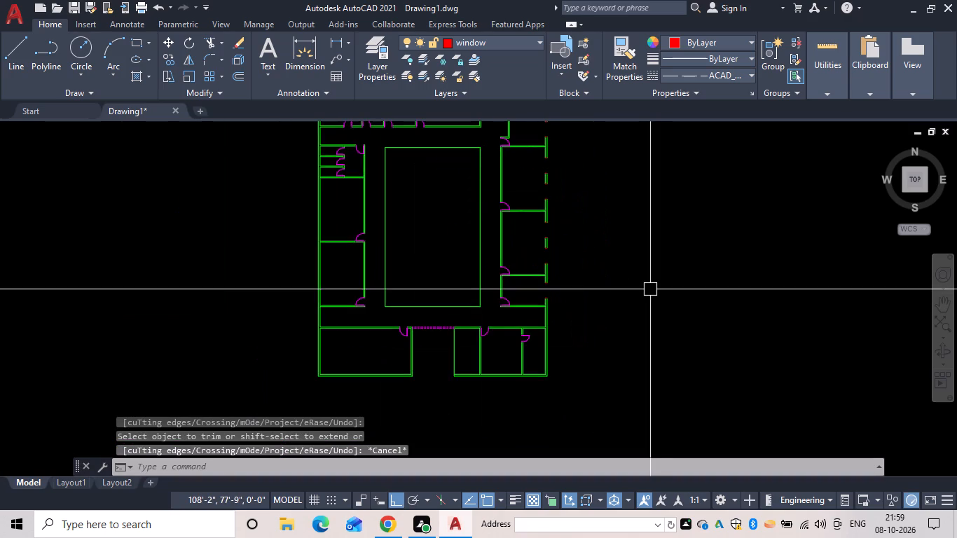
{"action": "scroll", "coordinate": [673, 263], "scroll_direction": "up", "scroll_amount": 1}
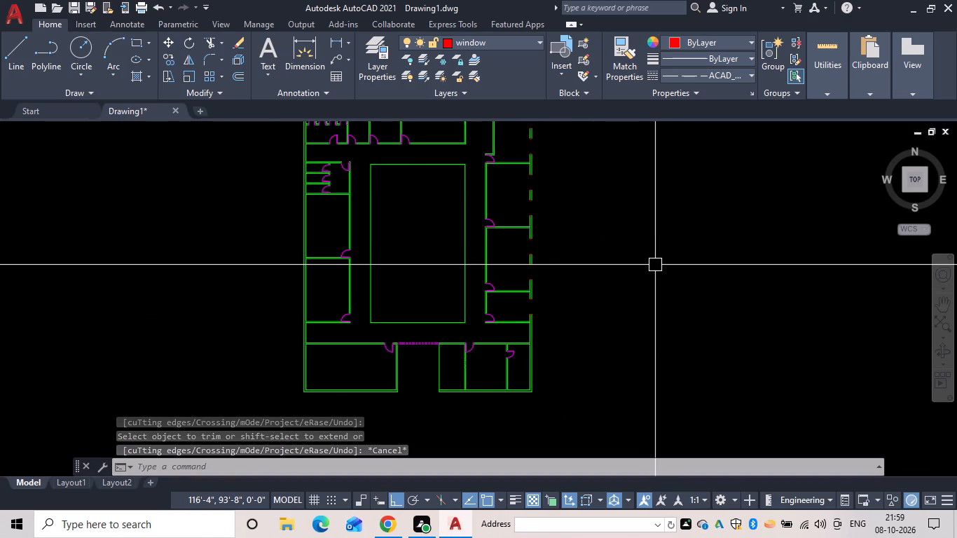
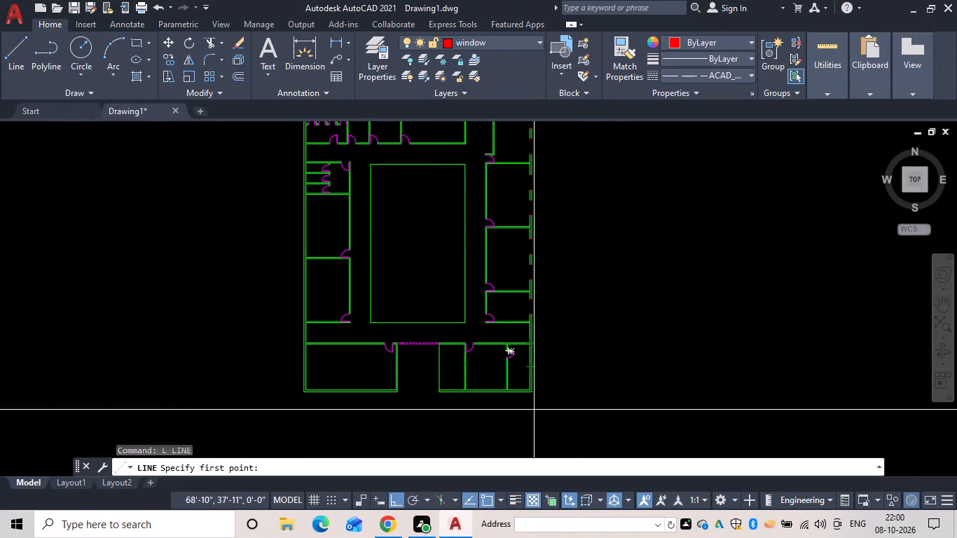
Draw a line across the south exterior wall at the midpoint of the southeast corner room's inner wall line.
{"action": "scroll", "coordinate": [507, 405], "scroll_direction": "up", "scroll_amount": 3}
{"action": "scroll", "coordinate": [525, 387], "scroll_direction": "down", "scroll_amount": 2}
{"action": "scroll", "coordinate": [530, 385], "scroll_direction": "up", "scroll_amount": 3}
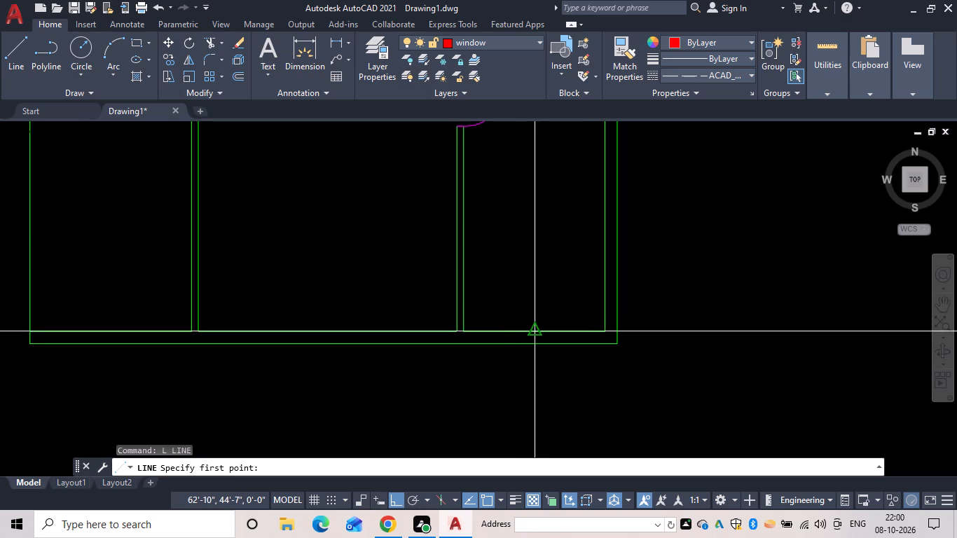
{"action": "left_click", "coordinate": [537, 333]}
{"action": "scroll", "coordinate": [537, 339], "scroll_direction": "up", "scroll_amount": 2}
{"action": "left_click", "coordinate": [523, 351]}
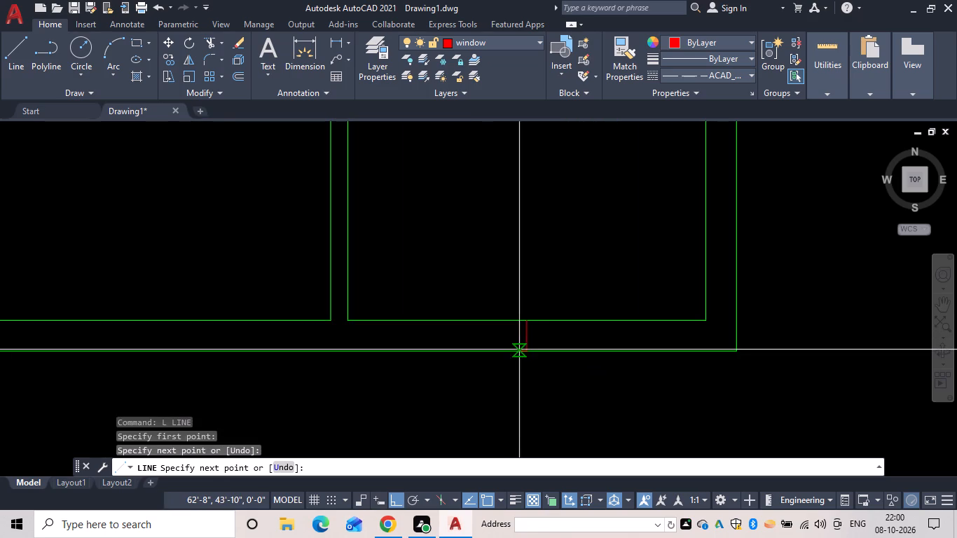
{"action": "key", "text": "Escape"}
Offset the corner room's centre line 3'-0" to both sides to mark the window edges.
{"action": "type", "text": "of"}
{"action": "key", "text": "space"}
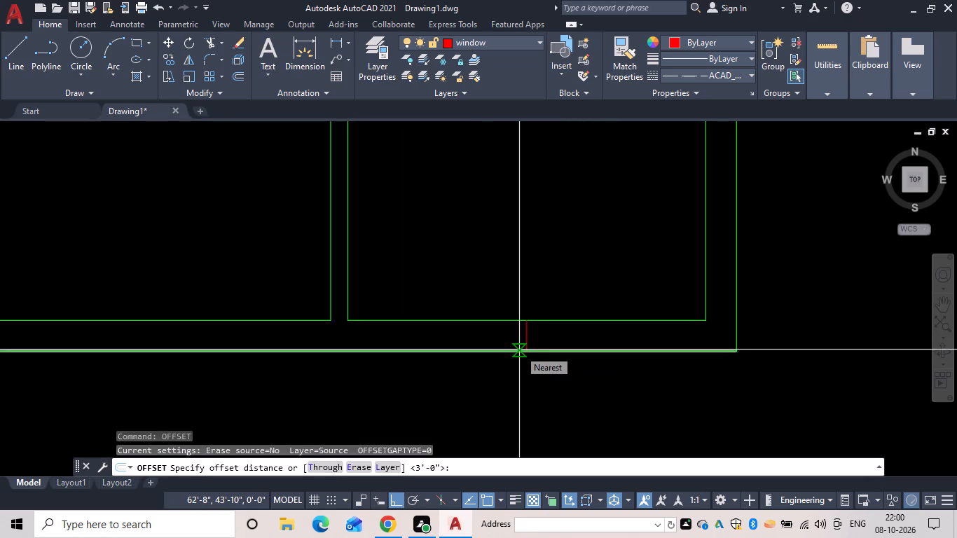
{"action": "key", "text": "space"}
{"action": "left_click_drag", "start_coordinate": [528, 336], "coordinate": [551, 339]}
{"action": "left_click_drag", "start_coordinate": [579, 339], "coordinate": [550, 339]}
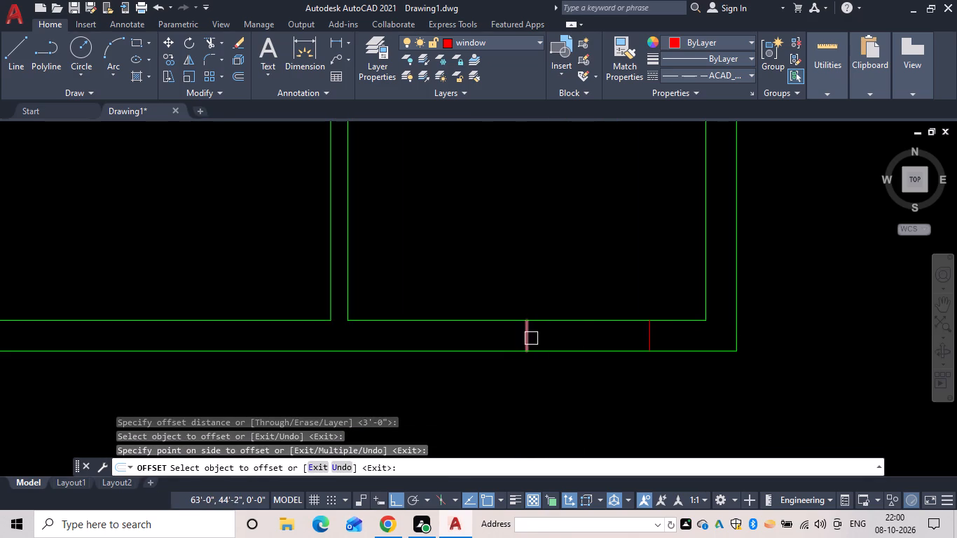
{"action": "left_click", "coordinate": [527, 335]}
{"action": "left_click", "coordinate": [472, 330]}
{"action": "key", "text": "space"}
Trim the wall lines and the centre line between the two edges to open the corner room's window gap.
{"action": "type", "text": "tr"}
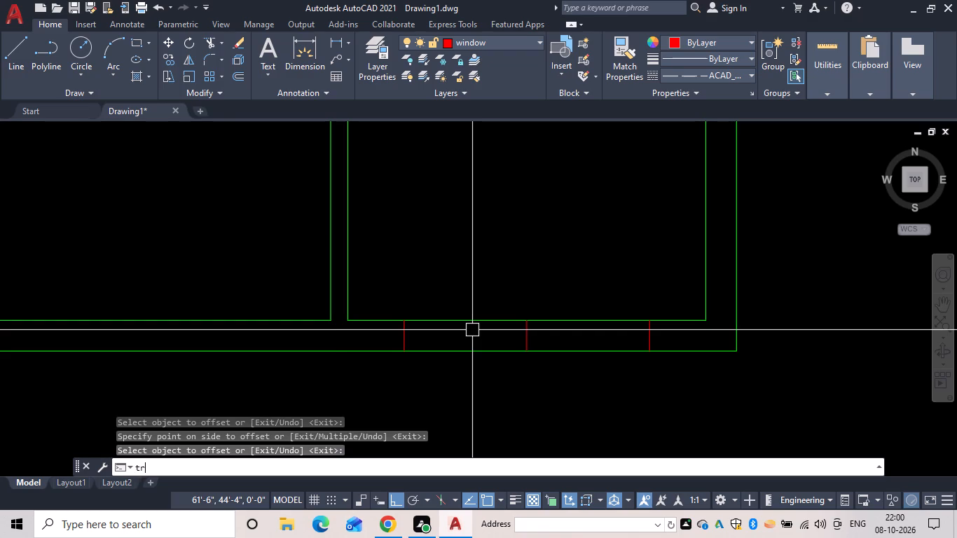
{"action": "key", "text": "space"}
{"action": "left_click_drag", "start_coordinate": [503, 361], "coordinate": [417, 335]}
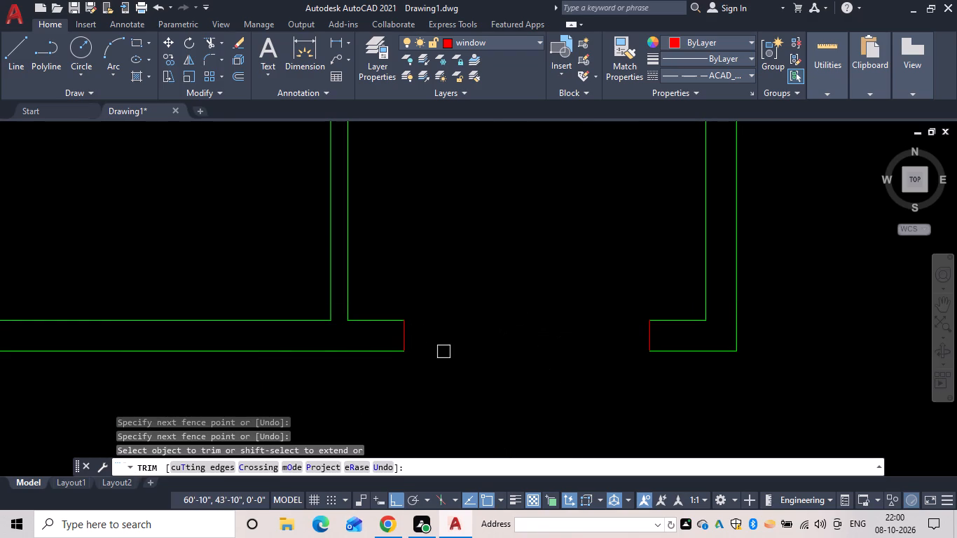
{"action": "scroll", "coordinate": [451, 405], "scroll_direction": "down", "scroll_amount": 3}
{"action": "middle_click_drag", "start_coordinate": [448, 406], "coordinate": [525, 361]}
{"action": "key", "text": "Escape"}
Draw a line across the south wall at the midpoint of the room just west of the corner room.
{"action": "type", "text": "l"}
{"action": "key", "text": "space"}
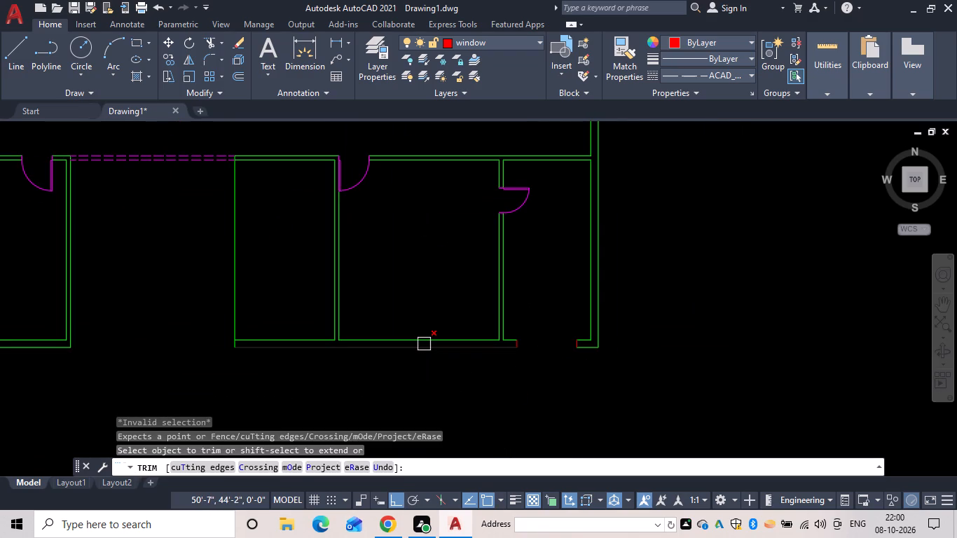
{"action": "key", "text": "Escape"}
{"action": "type", "text": "l"}
{"action": "key", "text": "space"}
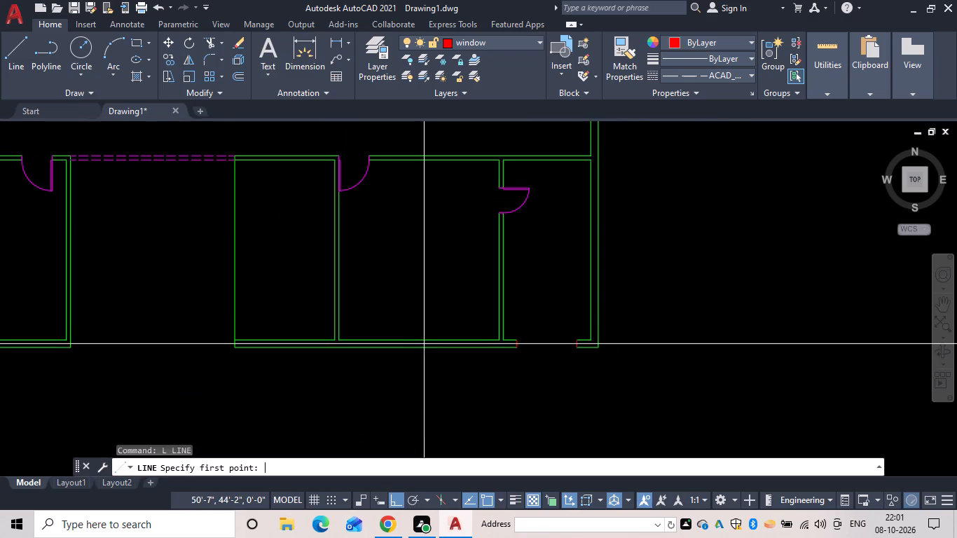
{"action": "scroll", "coordinate": [441, 355], "scroll_direction": "up", "scroll_amount": 2}
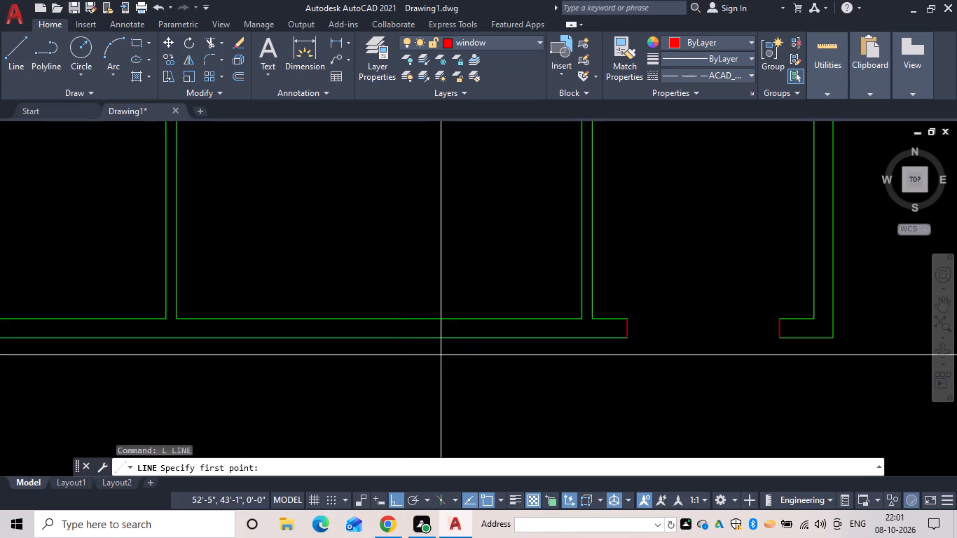
{"action": "left_click", "coordinate": [380, 318]}
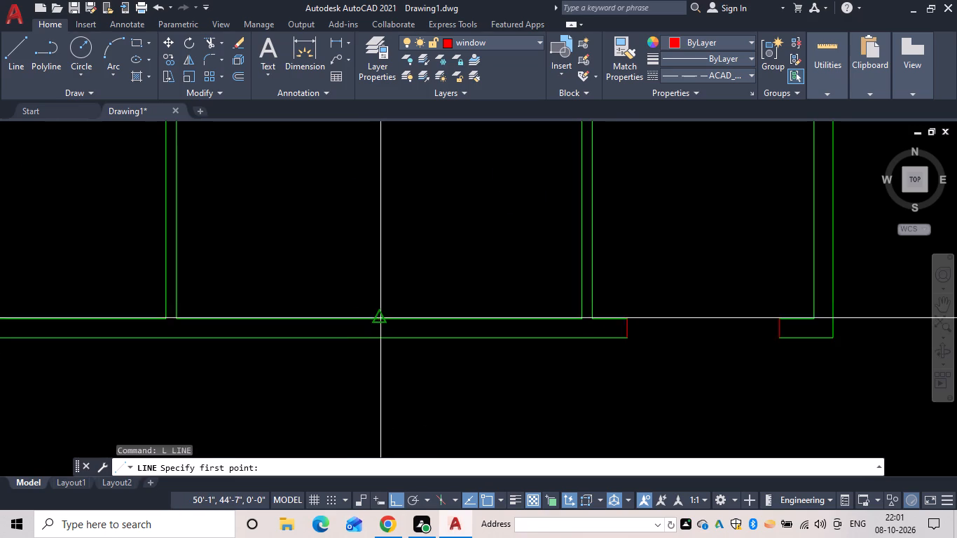
{"action": "left_click", "coordinate": [380, 339]}
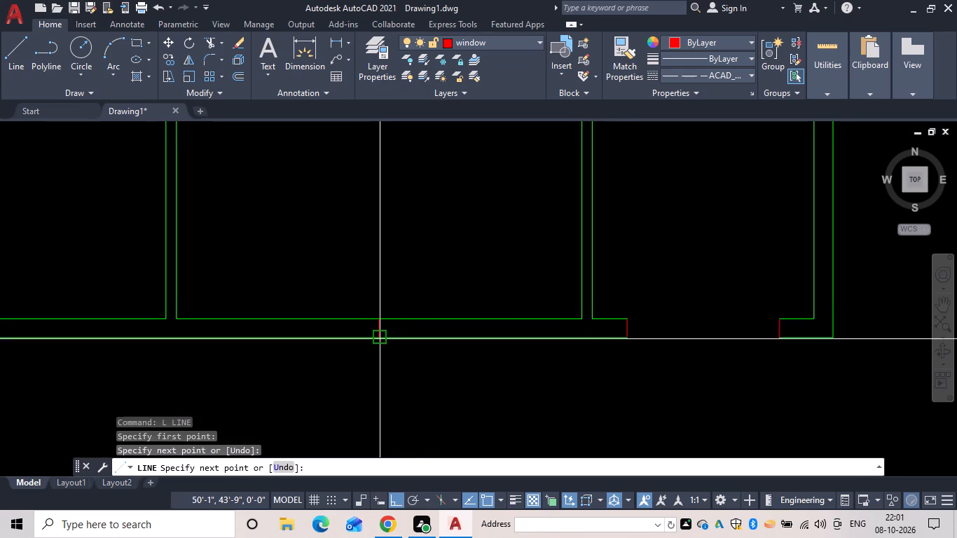
{"action": "scroll", "coordinate": [413, 312], "scroll_direction": "up", "scroll_amount": 2}
{"action": "key", "text": "Escape"}
Offset this room's centre line 3'-0" to both sides to mark its window edges.
{"action": "type", "text": "of"}
{"action": "key", "text": "space"}
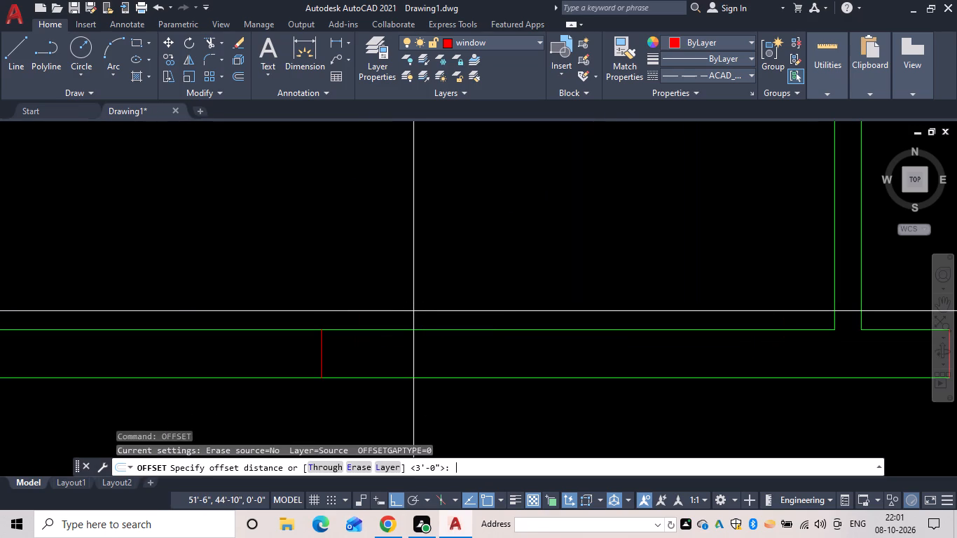
{"action": "scroll", "coordinate": [353, 282], "scroll_direction": "down", "scroll_amount": 2}
{"action": "middle_click_drag", "start_coordinate": [345, 281], "coordinate": [389, 231]}
{"action": "key", "text": "space"}
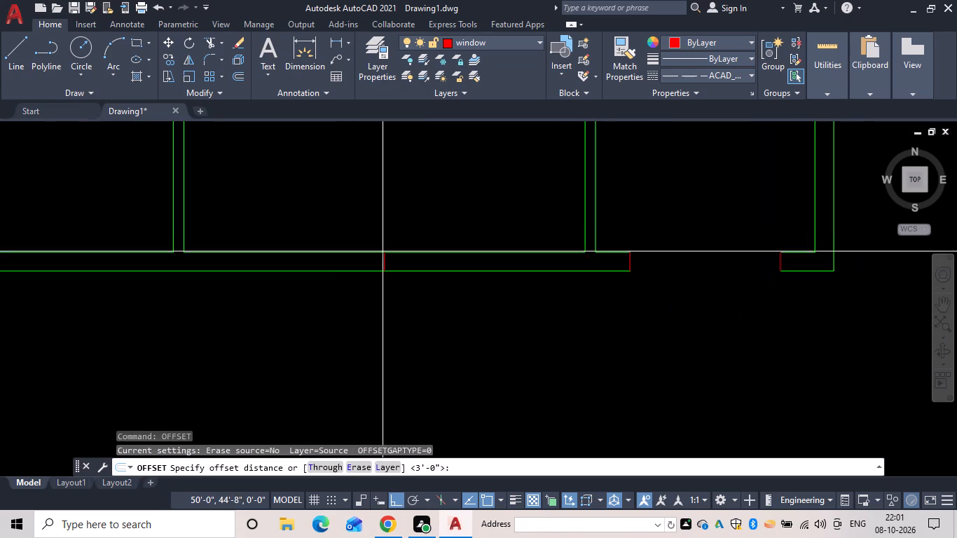
{"action": "left_click_drag", "start_coordinate": [383, 261], "coordinate": [390, 261]}
{"action": "left_click", "coordinate": [402, 258]}
{"action": "left_click_drag", "start_coordinate": [380, 259], "coordinate": [366, 262]}
{"action": "left_click", "coordinate": [320, 259]}
{"action": "key", "text": "space"}
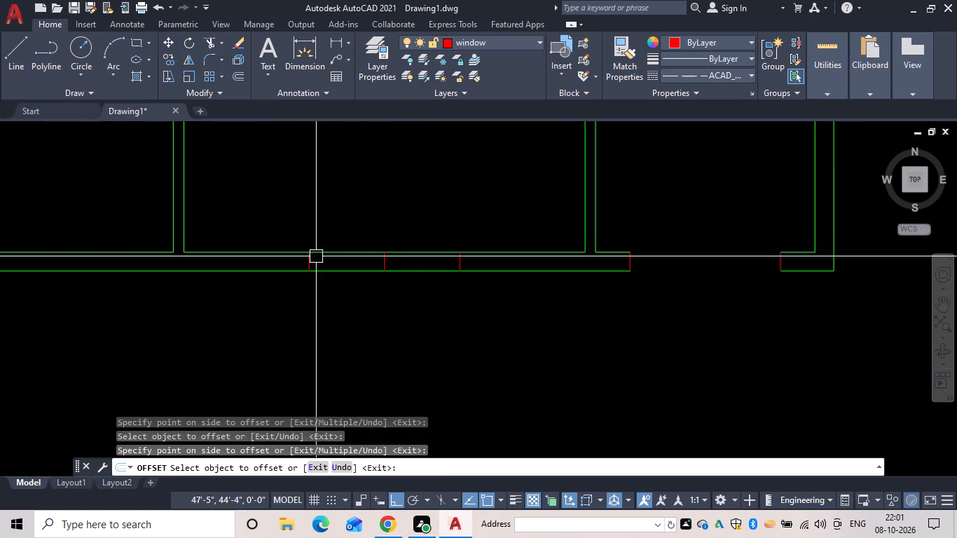
Trim the wall lines and centre line between these edges to open the second window gap in the south wall.
{"action": "key", "text": "t"}
{"action": "type", "text": "r"}
{"action": "key", "text": "space"}
{"action": "left_click_drag", "start_coordinate": [321, 312], "coordinate": [380, 251]}
{"action": "scroll", "coordinate": [370, 265], "scroll_direction": "down", "scroll_amount": 3}
{"action": "middle_click_drag", "start_coordinate": [370, 267], "coordinate": [424, 247]}
{"action": "key", "text": "grave"}
{"action": "key", "text": "Escape"}
Draw a line across the south wall from the inner southeast corner of the narrow room beside the entrance gap.
{"action": "type", "text": "l"}
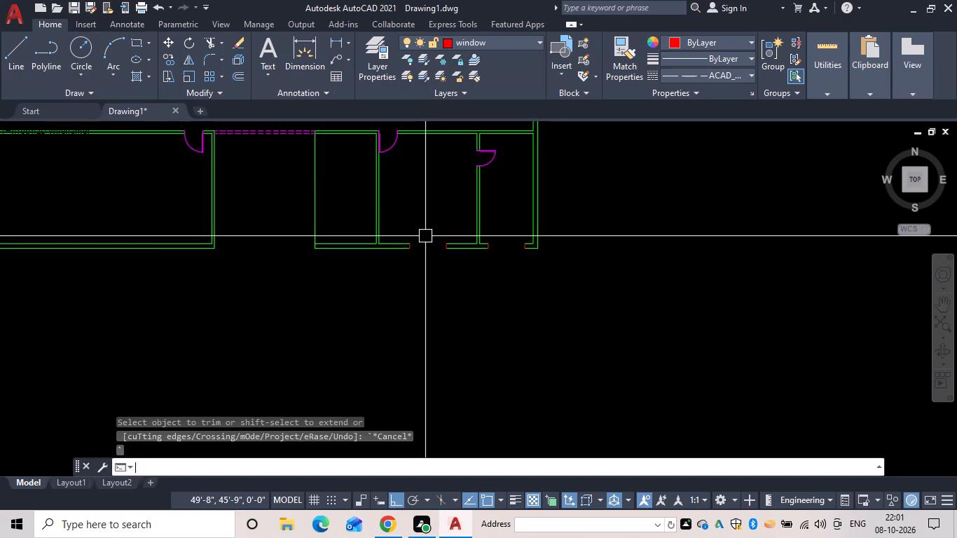
{"action": "key", "text": "space"}
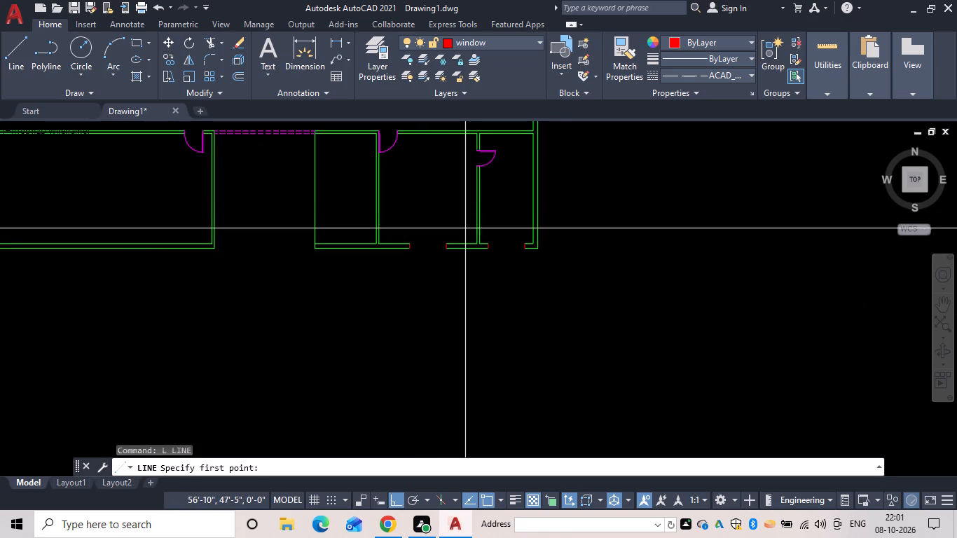
{"action": "middle_click_drag", "start_coordinate": [403, 261], "coordinate": [466, 253]}
{"action": "scroll", "coordinate": [465, 253], "scroll_direction": "up", "scroll_amount": 2}
{"action": "scroll", "coordinate": [462, 249], "scroll_direction": "down", "scroll_amount": 2}
{"action": "middle_click_drag", "start_coordinate": [462, 249], "coordinate": [492, 270]}
{"action": "scroll", "coordinate": [471, 259], "scroll_direction": "up", "scroll_amount": 4}
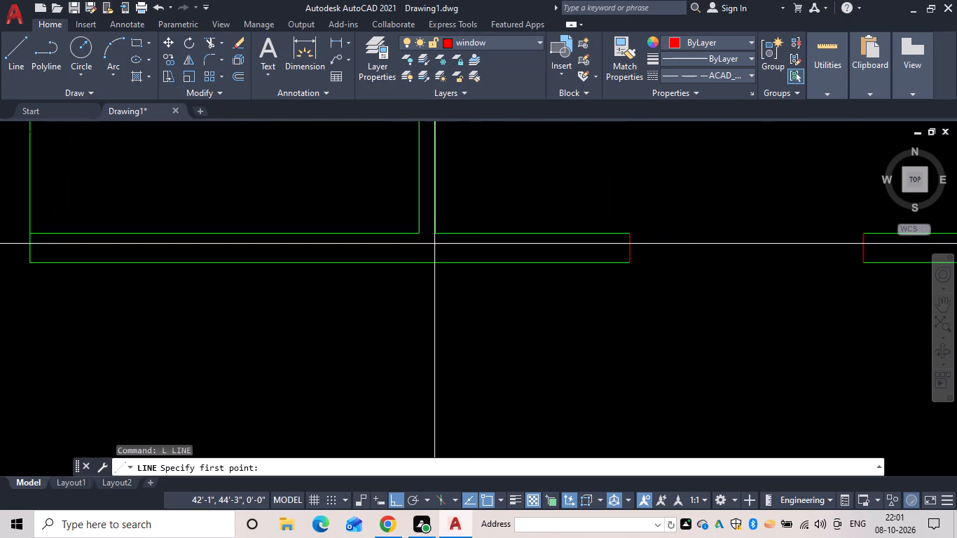
{"action": "left_click_drag", "start_coordinate": [418, 229], "coordinate": [411, 248]}
{"action": "left_click", "coordinate": [423, 261]}
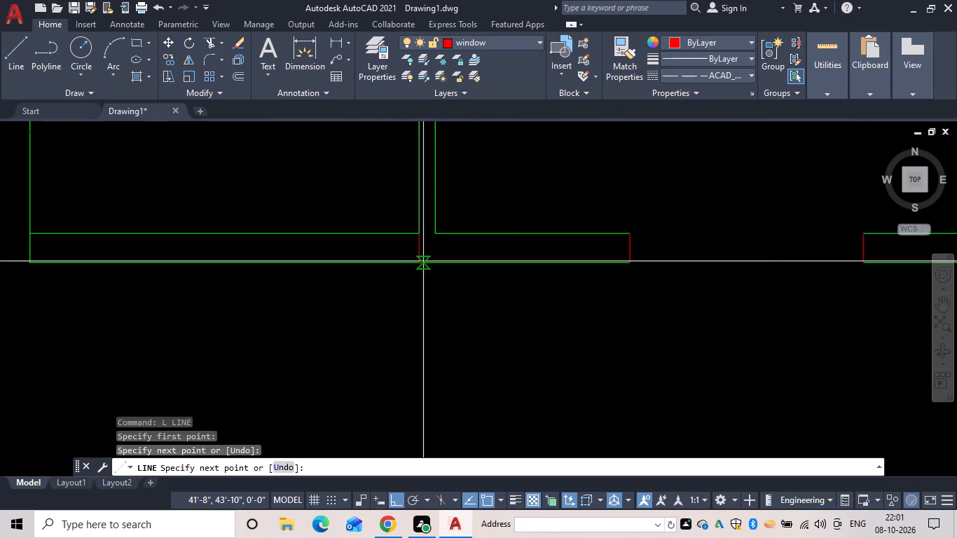
{"action": "key", "text": "Escape"}
Offset the narrow room's corner line 2' westward to mark the first window edge.
{"action": "type", "text": "of 3"}
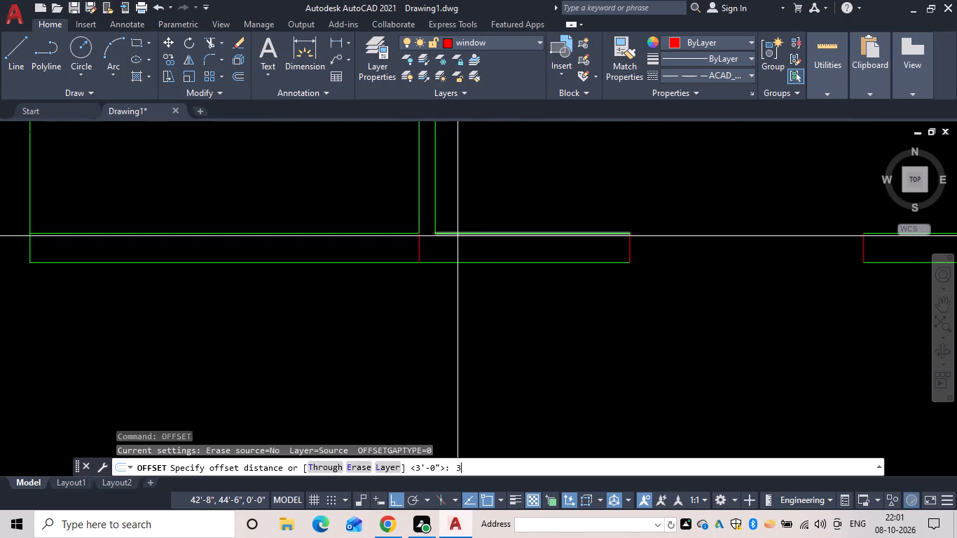
{"action": "key", "text": "BackSpace"}
{"action": "type", "text": "2'"}
{"action": "key", "text": "space"}
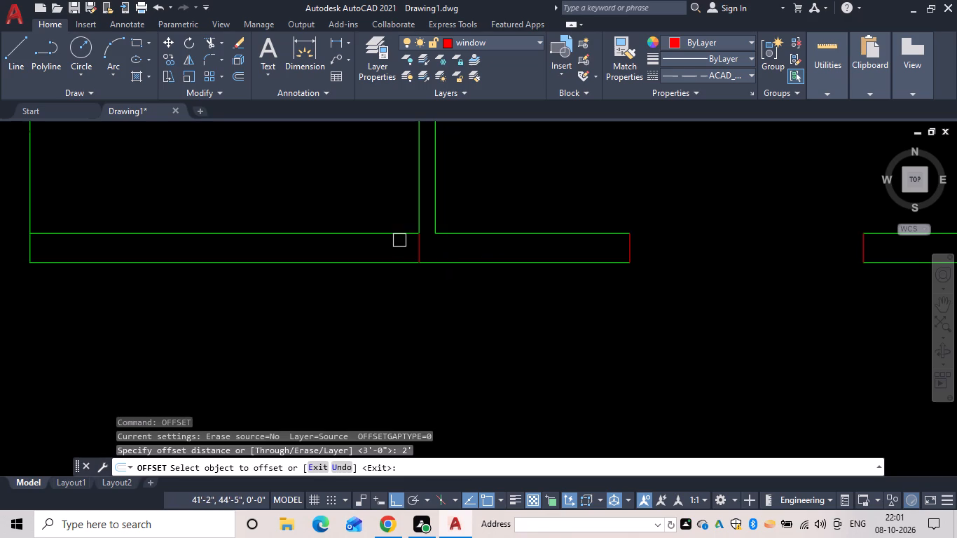
{"action": "left_click", "coordinate": [419, 244]}
{"action": "left_click", "coordinate": [358, 252]}
{"action": "key", "text": "space"}
Offset the first window edge 6' westward to mark the narrow room's second window edge.
{"action": "key", "text": "space"}
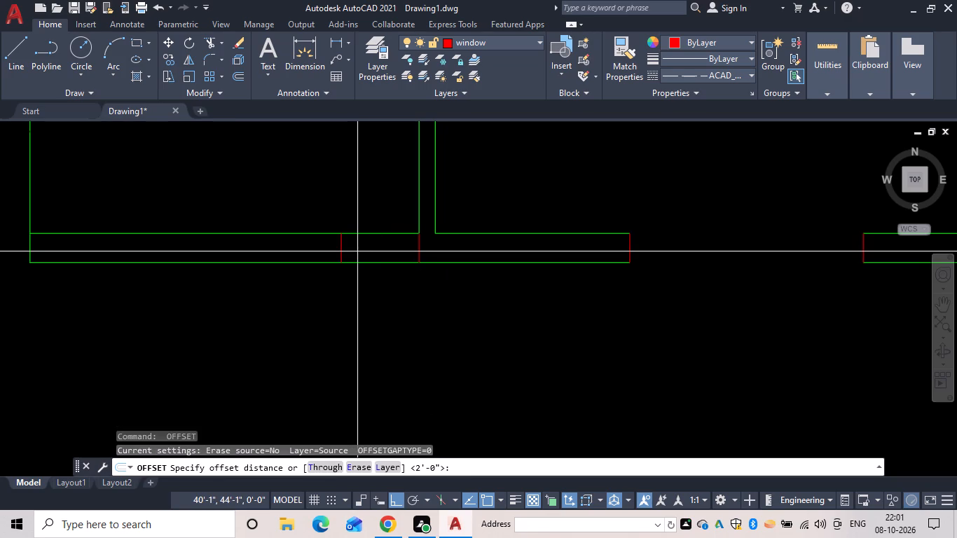
{"action": "type", "text": "6'"}
{"action": "key", "text": "space"}
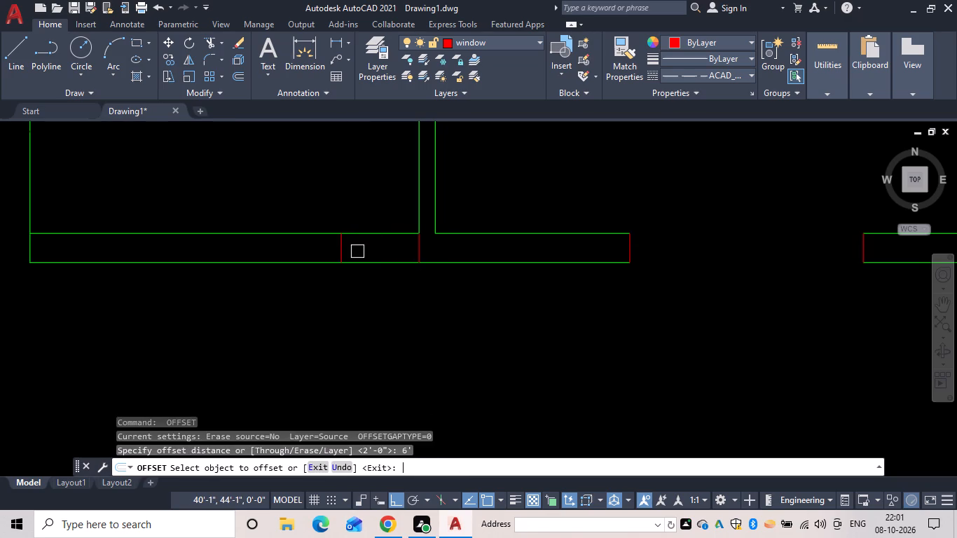
{"action": "left_click_drag", "start_coordinate": [340, 247], "coordinate": [311, 244]}
{"action": "left_click", "coordinate": [263, 235]}
{"action": "key", "text": "space"}
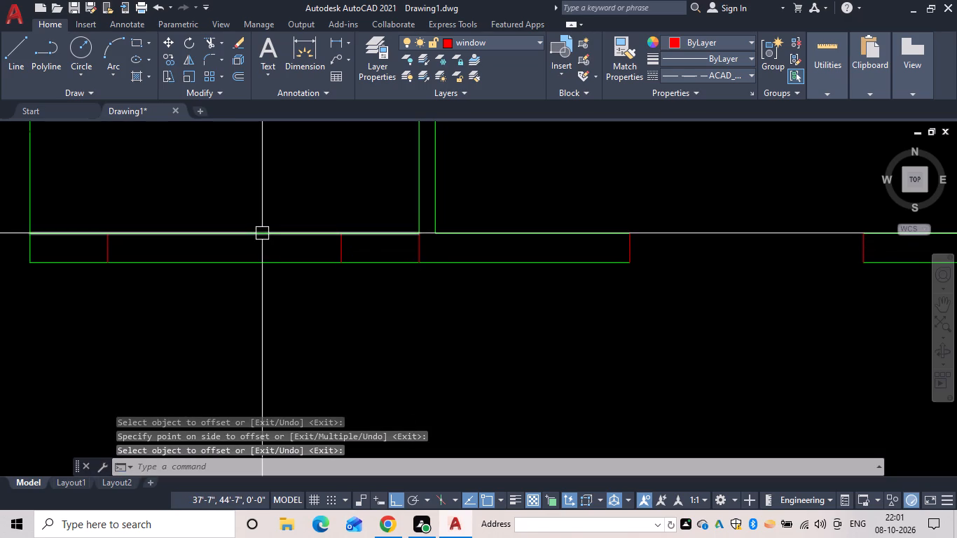
Trim the wall lines between the narrow room's window edges and remove the leftover reference line at its corner.
{"action": "type", "text": "tr"}
{"action": "key", "text": "space"}
{"action": "left_click_drag", "start_coordinate": [249, 279], "coordinate": [288, 216]}
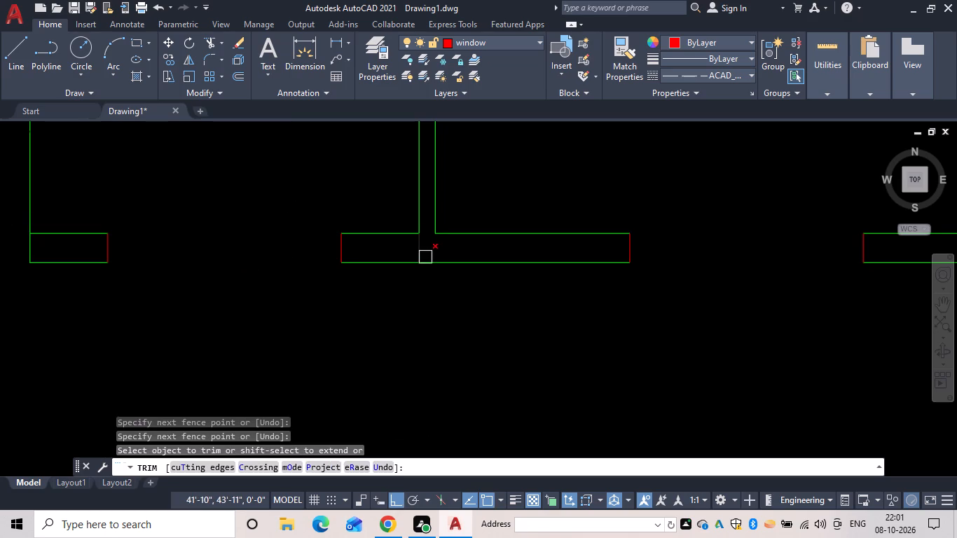
{"action": "left_click", "coordinate": [408, 247]}
{"action": "left_click", "coordinate": [420, 248]}
{"action": "key", "text": "Escape"}
Draw a line across the south wall from the inner southwest corner of the large southwest room.
{"action": "scroll", "coordinate": [372, 284], "scroll_direction": "down", "scroll_amount": 3}
{"action": "middle_click_drag", "start_coordinate": [372, 284], "coordinate": [628, 282]}
{"action": "scroll", "coordinate": [628, 282], "scroll_direction": "up", "scroll_amount": 1}
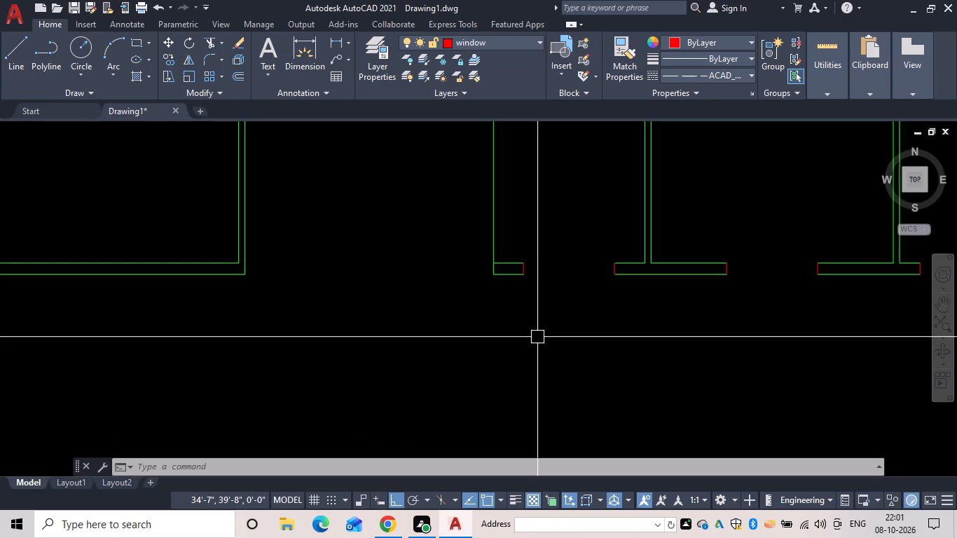
{"action": "key", "text": "Escape"}
{"action": "type", "text": "l"}
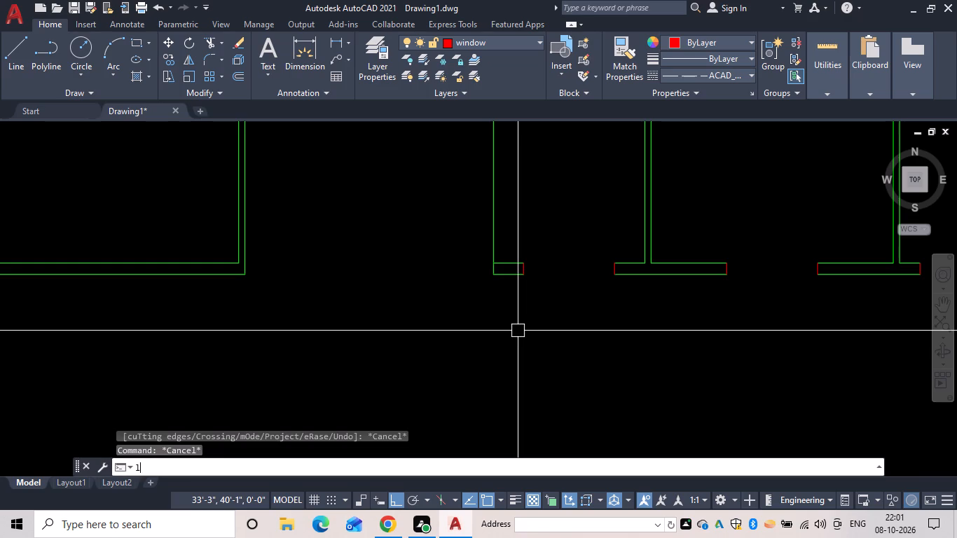
{"action": "key", "text": "space"}
{"action": "scroll", "coordinate": [367, 291], "scroll_direction": "down", "scroll_amount": 3}
{"action": "middle_click_drag", "start_coordinate": [367, 291], "coordinate": [506, 279]}
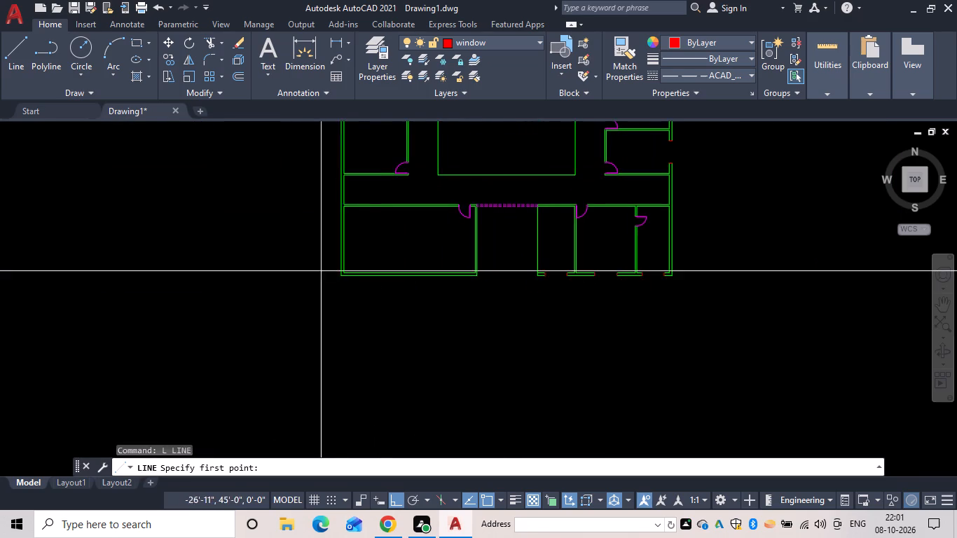
{"action": "scroll", "coordinate": [383, 283], "scroll_direction": "up", "scroll_amount": 3}
{"action": "scroll", "coordinate": [219, 228], "scroll_direction": "up", "scroll_amount": 2}
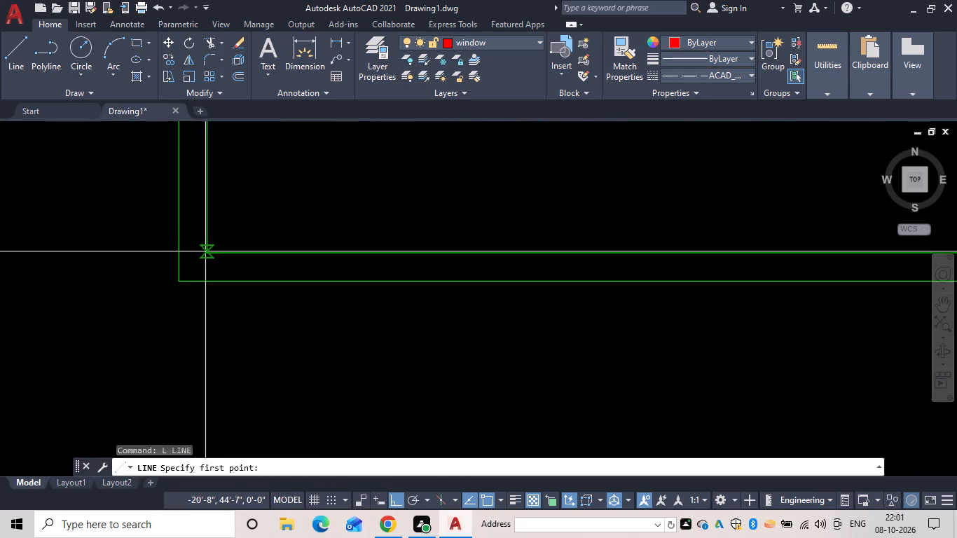
{"action": "left_click", "coordinate": [207, 254]}
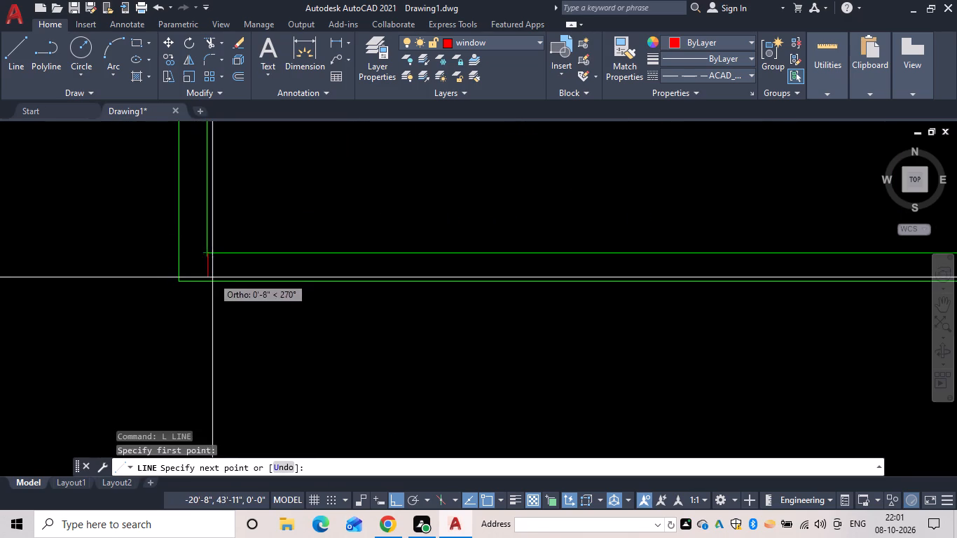
{"action": "left_click", "coordinate": [208, 281]}
{"action": "key", "text": "Escape"}
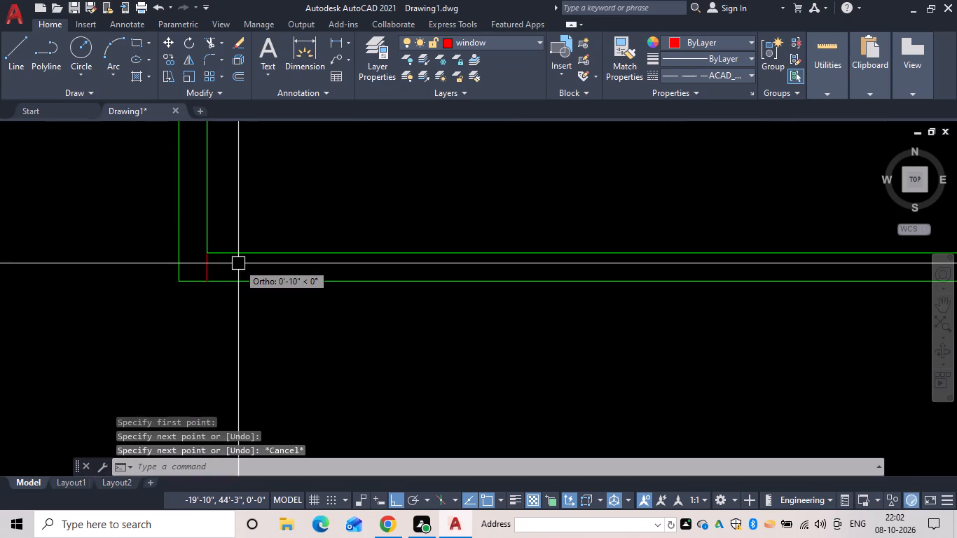
Offset the large room's corner line 5'8" eastward to mark the first window edge.
{"action": "type", "text": "of"}
{"action": "key", "text": "space"}
{"action": "type", "text": "5'8\""}
{"action": "key", "text": "space"}
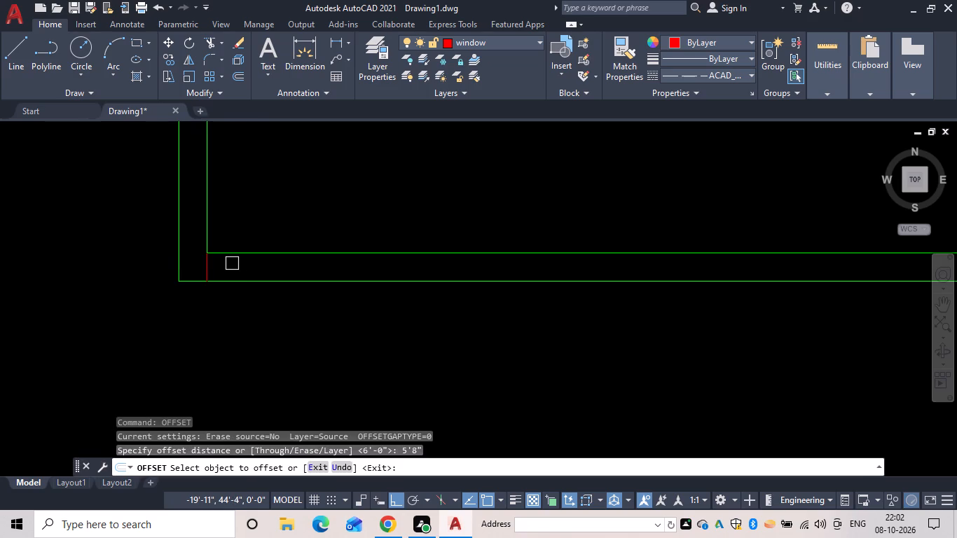
{"action": "left_click_drag", "start_coordinate": [209, 262], "coordinate": [229, 263]}
{"action": "left_click", "coordinate": [251, 265]}
{"action": "key", "text": "space"}
Offset the first window edge 6' eastward to mark the large room's second window edge.
{"action": "key", "text": "space"}
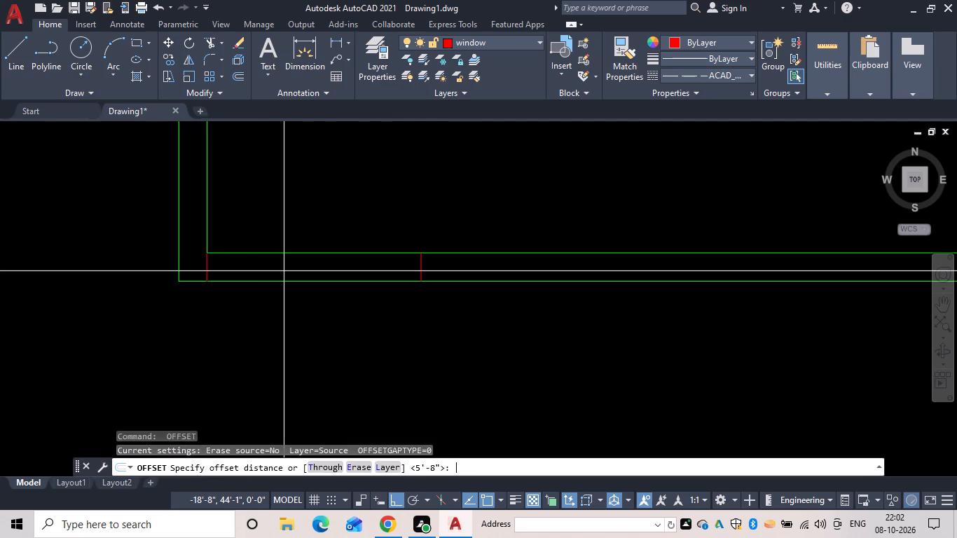
{"action": "type", "text": "6'"}
{"action": "key", "text": "space"}
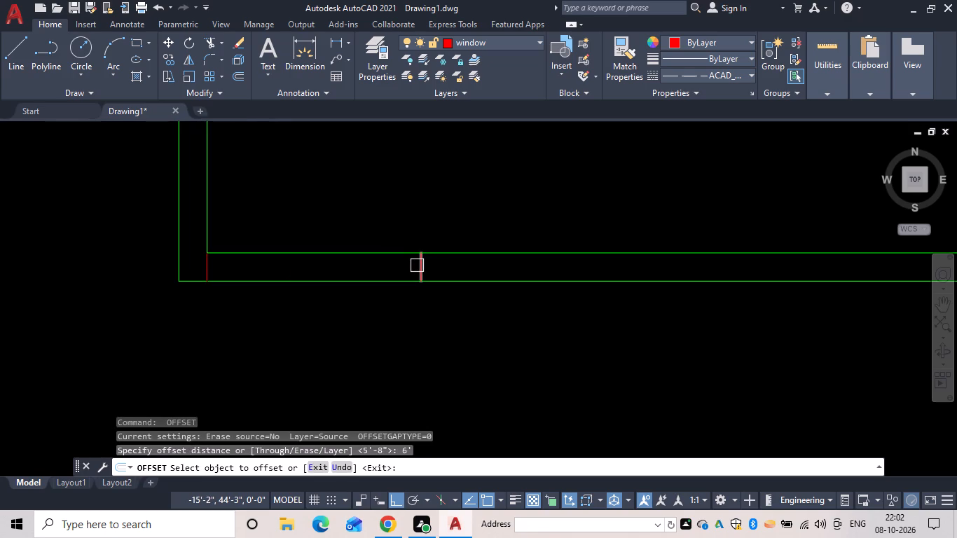
{"action": "left_click_drag", "start_coordinate": [418, 265], "coordinate": [428, 265]}
{"action": "left_click", "coordinate": [516, 257]}
{"action": "key", "text": "space"}
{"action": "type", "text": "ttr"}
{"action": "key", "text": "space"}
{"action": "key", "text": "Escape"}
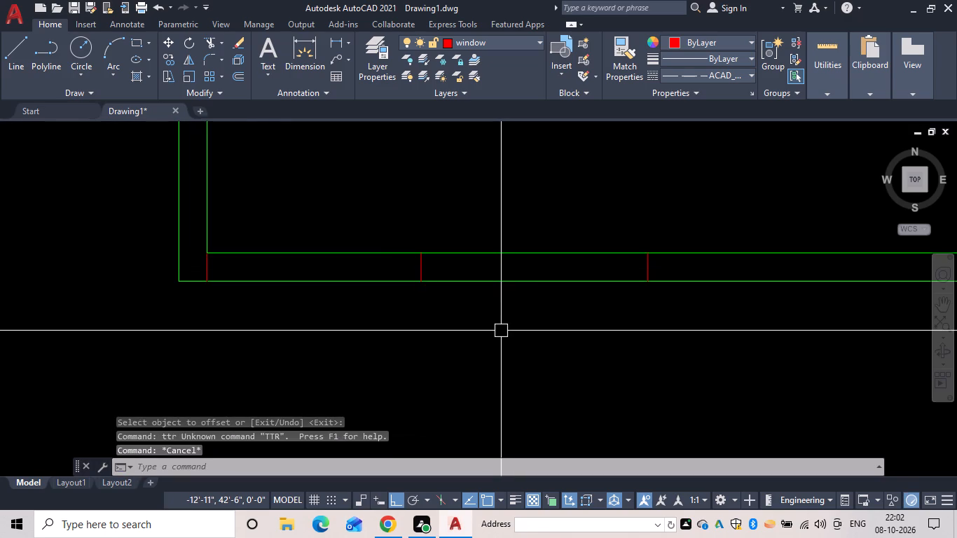
Trim the south wall lines between the large southwest room's first window edges and remove the leftover reference line at its corner.
{"action": "key", "text": "t"}
{"action": "key", "text": "r"}
{"action": "key", "text": "space"}
{"action": "left_click_drag", "start_coordinate": [490, 334], "coordinate": [540, 226]}
{"action": "key", "text": "Escape"}
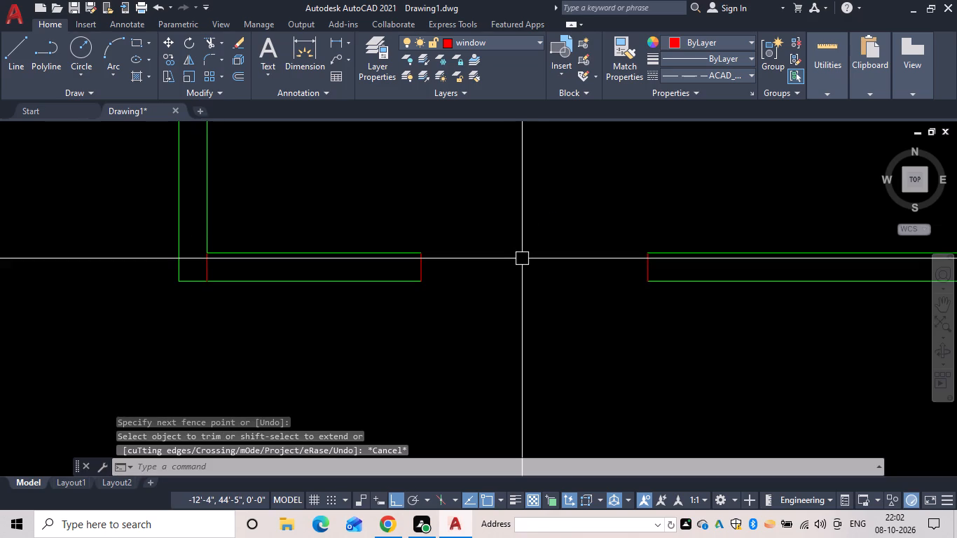
{"action": "type", "text": "tr"}
{"action": "key", "text": "space"}
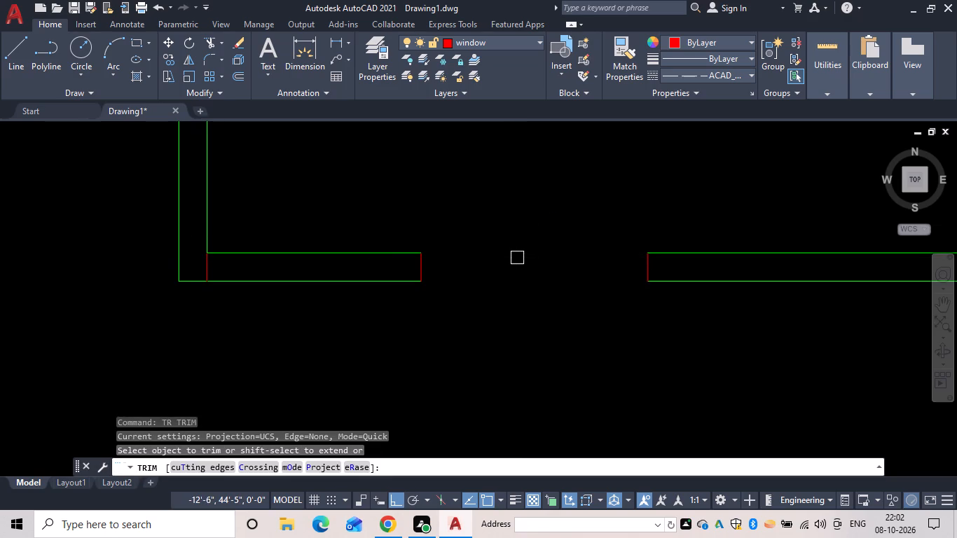
{"action": "left_click", "coordinate": [206, 269]}
{"action": "key", "text": "Escape"}
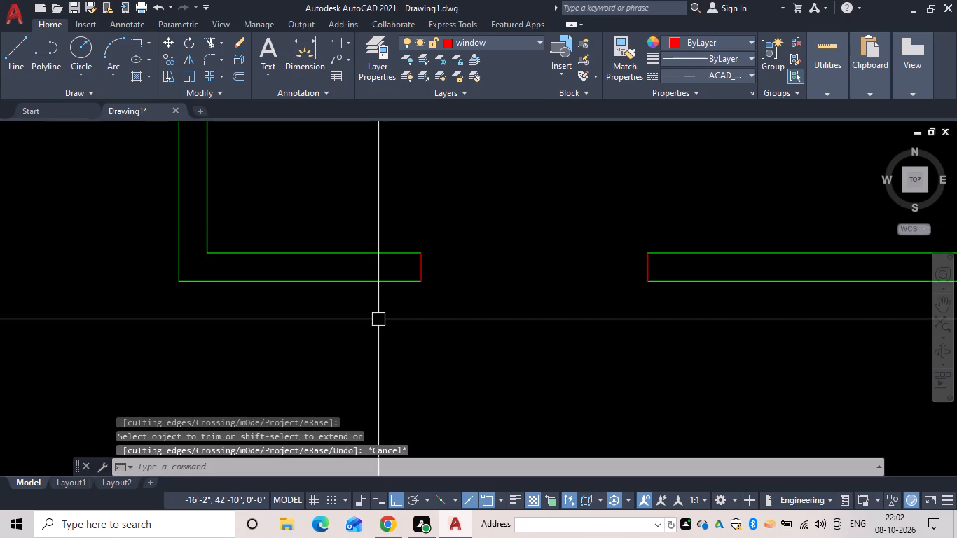
Offset the first window's east edge 3'3" eastward to mark the start of the large room's second south window.
{"action": "type", "text": "of"}
{"action": "key", "text": "space"}
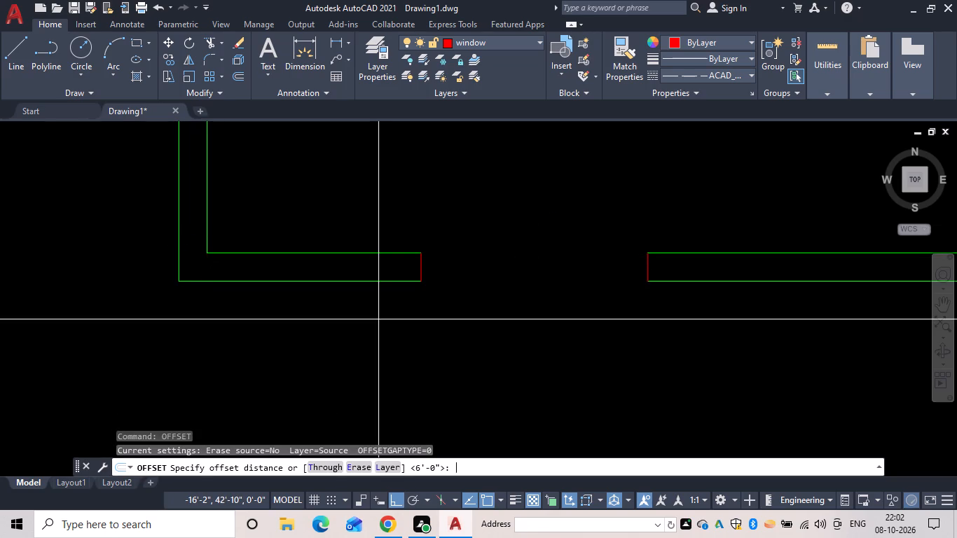
{"action": "type", "text": "3'3\""}
{"action": "key", "text": "Return"}
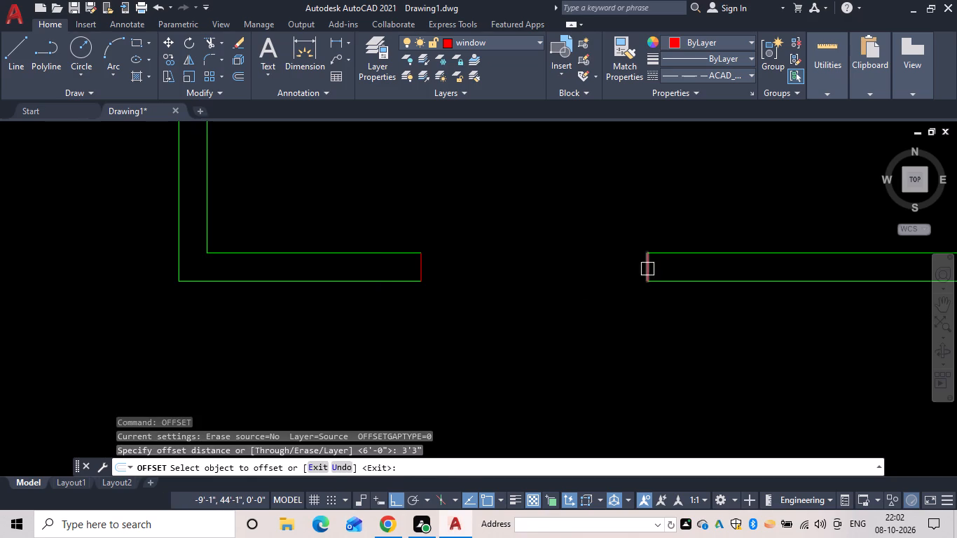
{"action": "left_click_drag", "start_coordinate": [649, 269], "coordinate": [656, 269]}
{"action": "scroll", "coordinate": [672, 268], "scroll_direction": "down", "scroll_amount": 1}
{"action": "middle_click_drag", "start_coordinate": [672, 268], "coordinate": [262, 264]}
{"action": "scroll", "coordinate": [343, 281], "scroll_direction": "up", "scroll_amount": 1}
{"action": "left_click", "coordinate": [343, 281]}
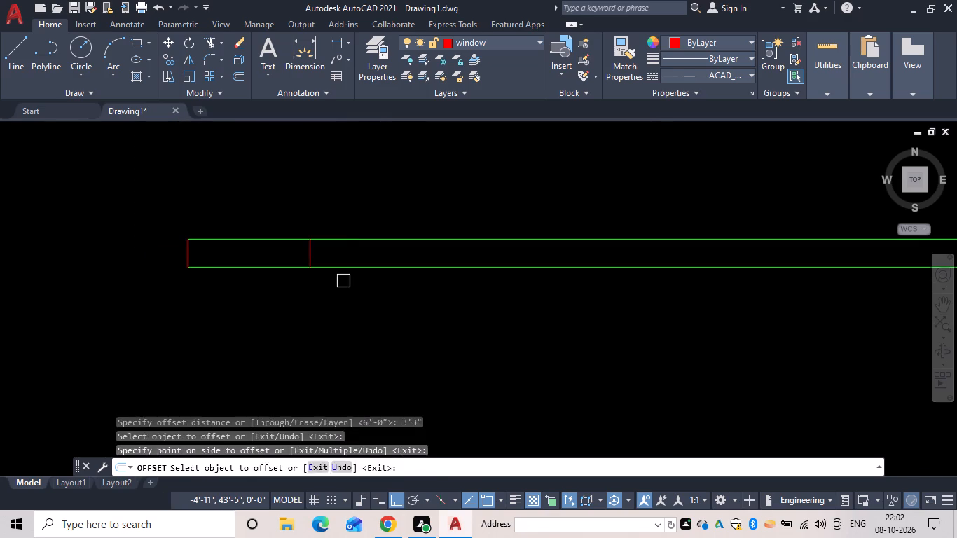
Offset the second south window's first edge 6' eastward to mark its other edge.
{"action": "key", "text": "space"}
{"action": "key", "text": "space"}
{"action": "type", "text": "6'"}
{"action": "key", "text": "space"}
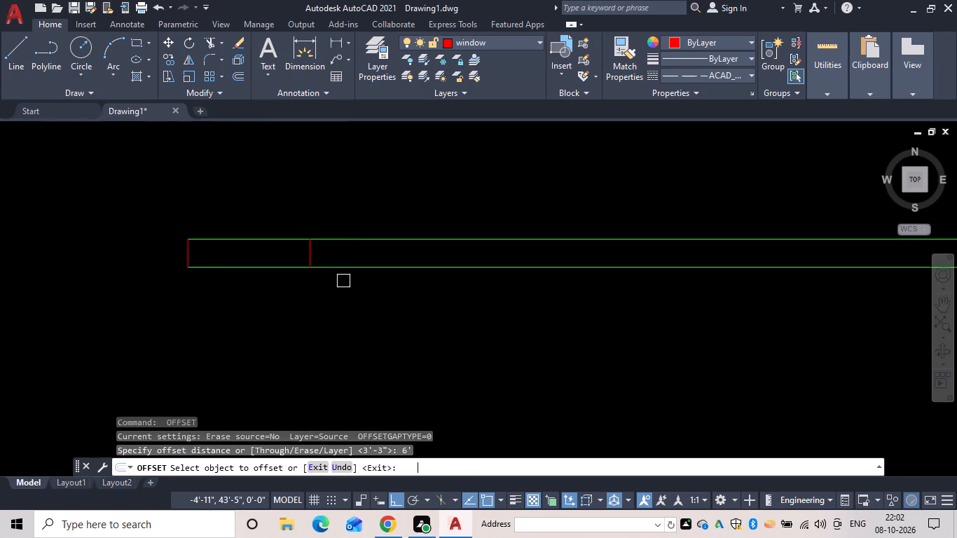
{"action": "left_click", "coordinate": [309, 249]}
{"action": "left_click", "coordinate": [351, 250]}
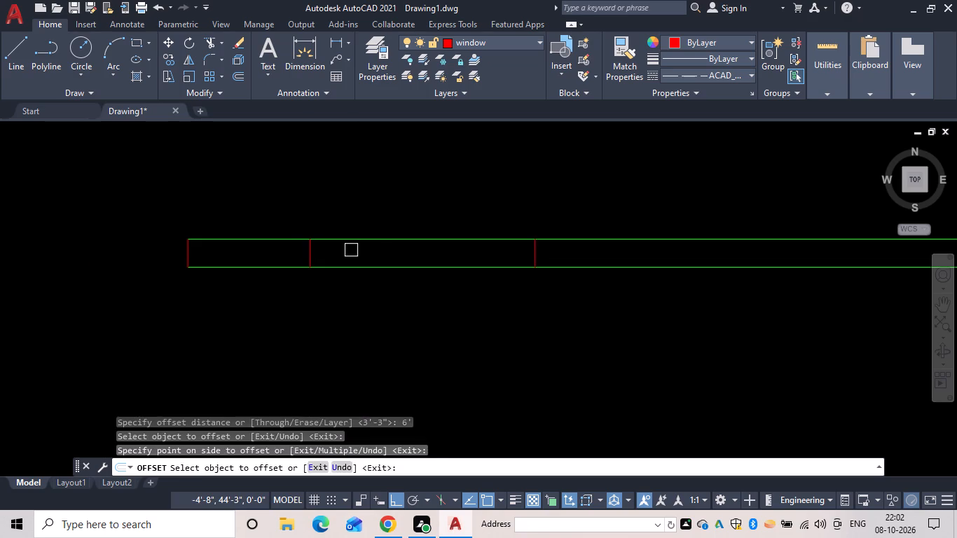
{"action": "key", "text": "space"}
Trim the wall lines between the edges of the large room's second south window.
{"action": "key", "text": "t"}
{"action": "type", "text": "r"}
{"action": "key", "text": "space"}
{"action": "left_click_drag", "start_coordinate": [360, 280], "coordinate": [406, 223]}
{"action": "key", "text": "Escape"}
Offset the second window's east edge 2'9" eastward to mark the start of the third south window.
{"action": "type", "text": "of"}
{"action": "key", "text": "space"}
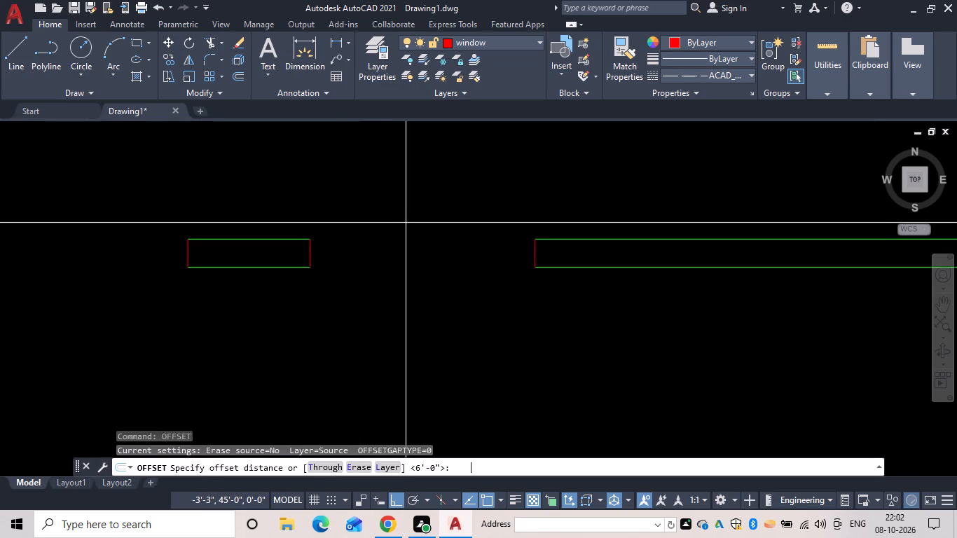
{"action": "type", "text": "2'"}
{"action": "type", "text": "9\""}
{"action": "key", "text": "space"}
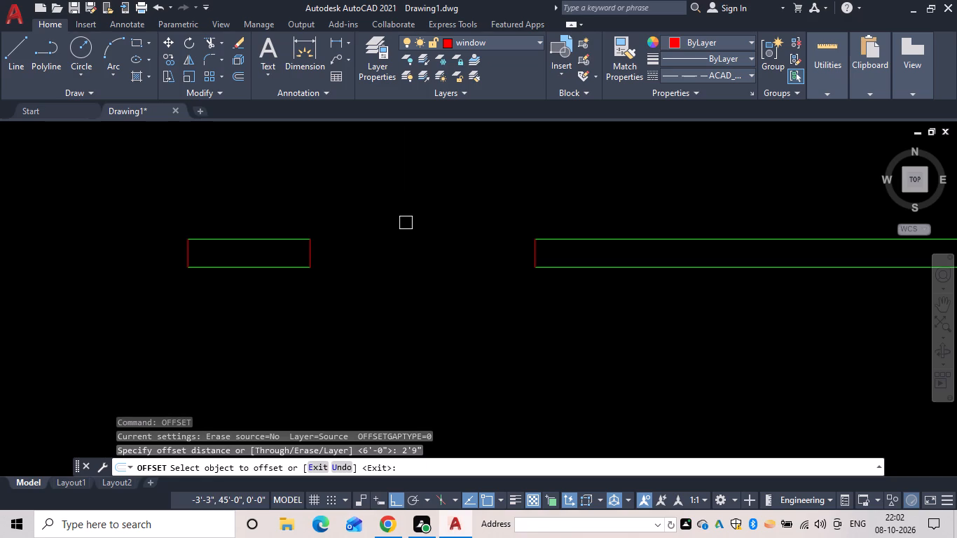
{"action": "scroll", "coordinate": [448, 228], "scroll_direction": "down", "scroll_amount": 1}
{"action": "left_click", "coordinate": [507, 246]}
{"action": "left_click", "coordinate": [532, 244]}
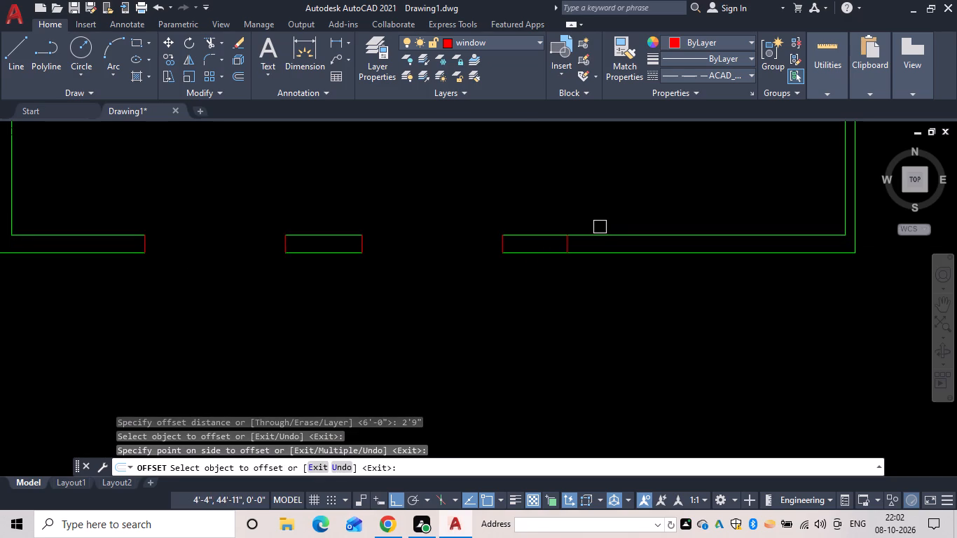
{"action": "scroll", "coordinate": [600, 227], "scroll_direction": "up", "scroll_amount": 1}
Offset the third south window's first edge 6' eastward to mark its other edge.
{"action": "key", "text": "space"}
{"action": "key", "text": "space"}
{"action": "type", "text": "6'"}
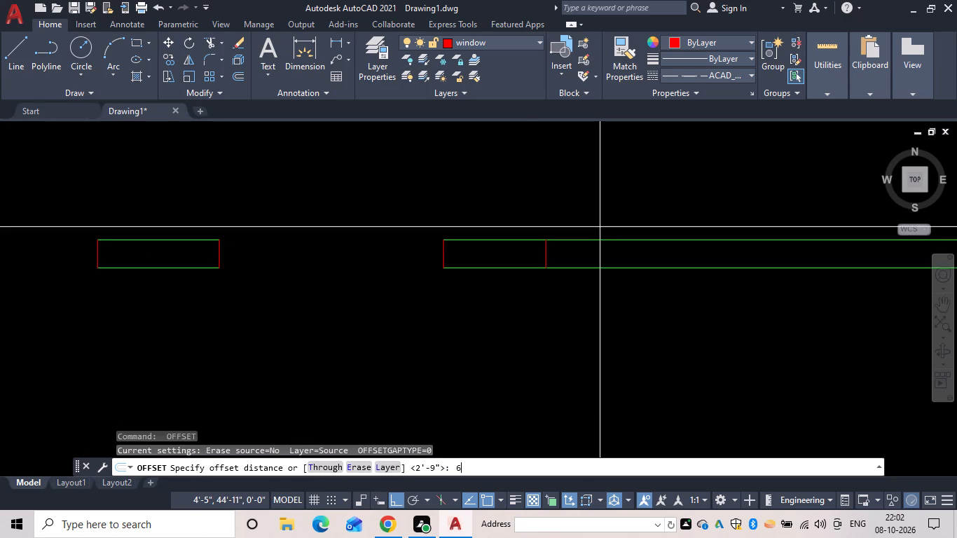
{"action": "key", "text": "space"}
{"action": "left_click_drag", "start_coordinate": [542, 247], "coordinate": [575, 252]}
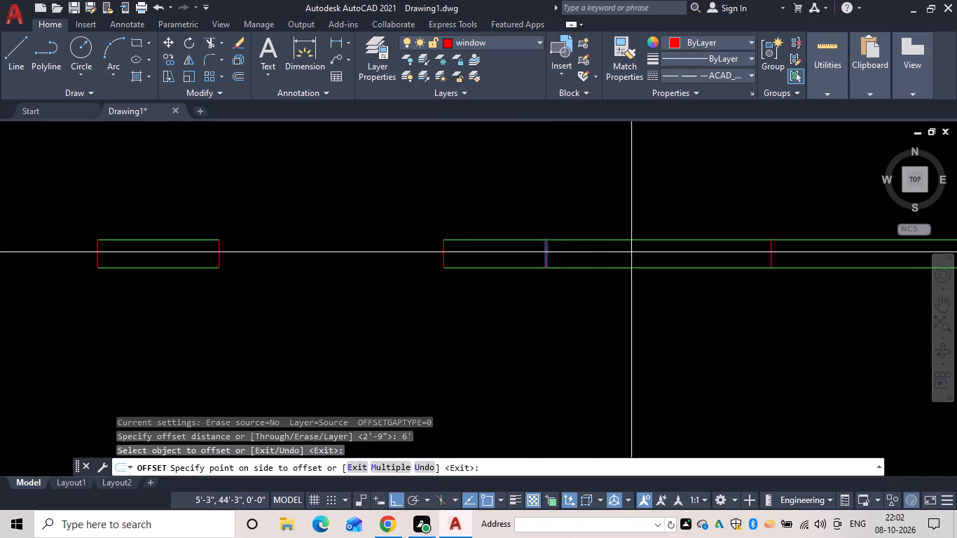
{"action": "left_click", "coordinate": [631, 252]}
{"action": "key", "text": "space"}
{"action": "key", "text": "space"}
{"action": "key", "text": "Escape"}
{"action": "key", "text": "Escape"}
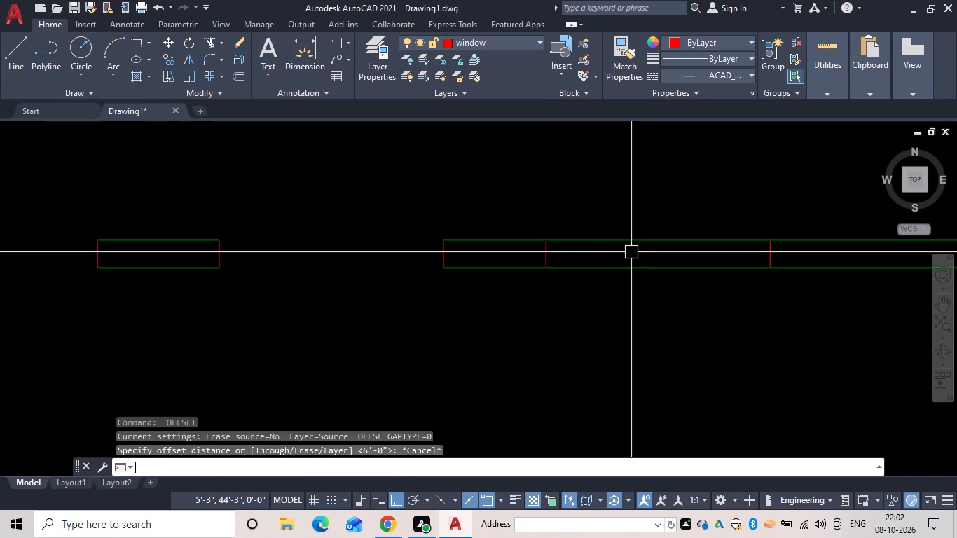
Trim the wall lines between the edges of the large room's third south window.
{"action": "type", "text": "tr"}
{"action": "key", "text": "space"}
{"action": "left_click_drag", "start_coordinate": [630, 313], "coordinate": [690, 169]}
{"action": "scroll", "coordinate": [690, 184], "scroll_direction": "down", "scroll_amount": 3}
{"action": "middle_click", "coordinate": [690, 186]}
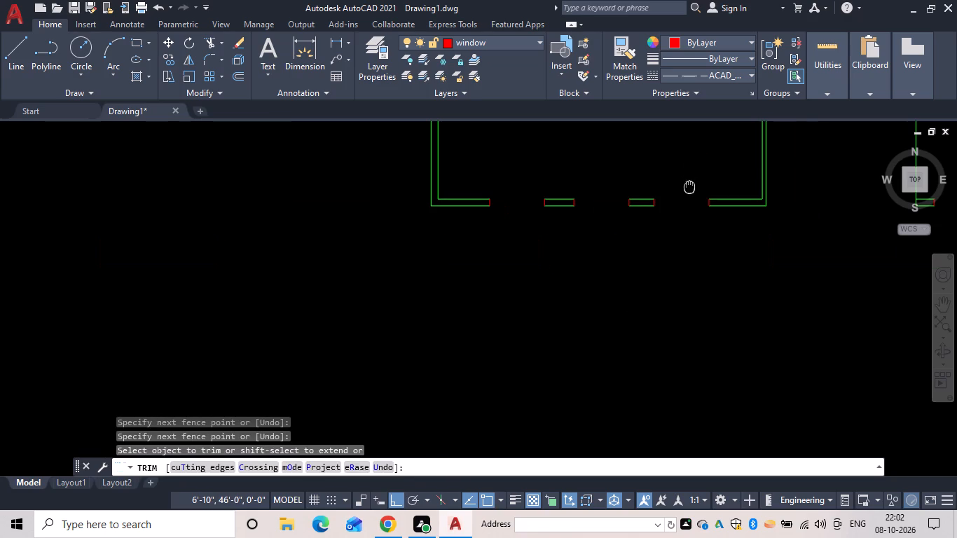
{"action": "key", "text": "Escape"}
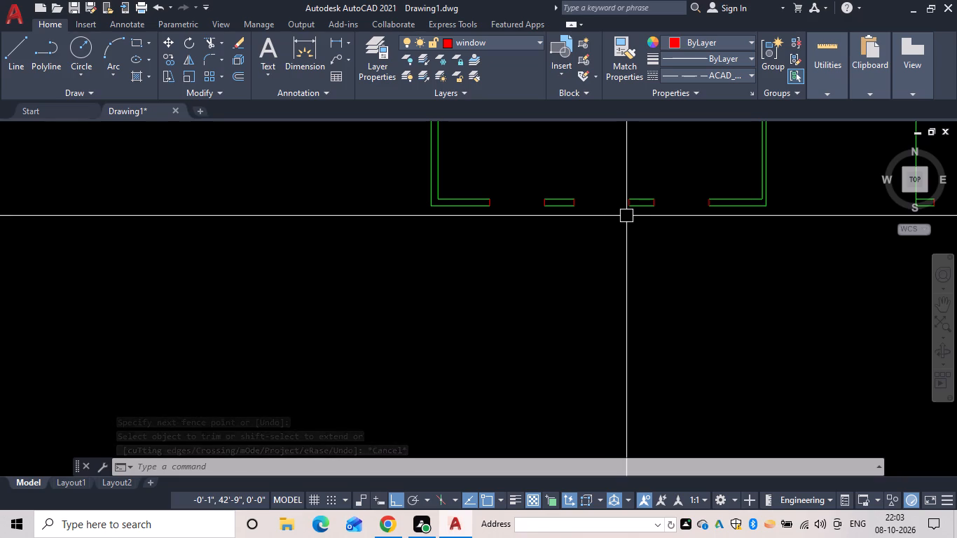
Draw a 9" line across the west wall from the inner southwest corner of the large southwest room.
{"action": "scroll", "coordinate": [553, 240], "scroll_direction": "down", "scroll_amount": 1}
{"action": "scroll", "coordinate": [434, 201], "scroll_direction": "up", "scroll_amount": 2}
{"action": "key", "text": "Escape"}
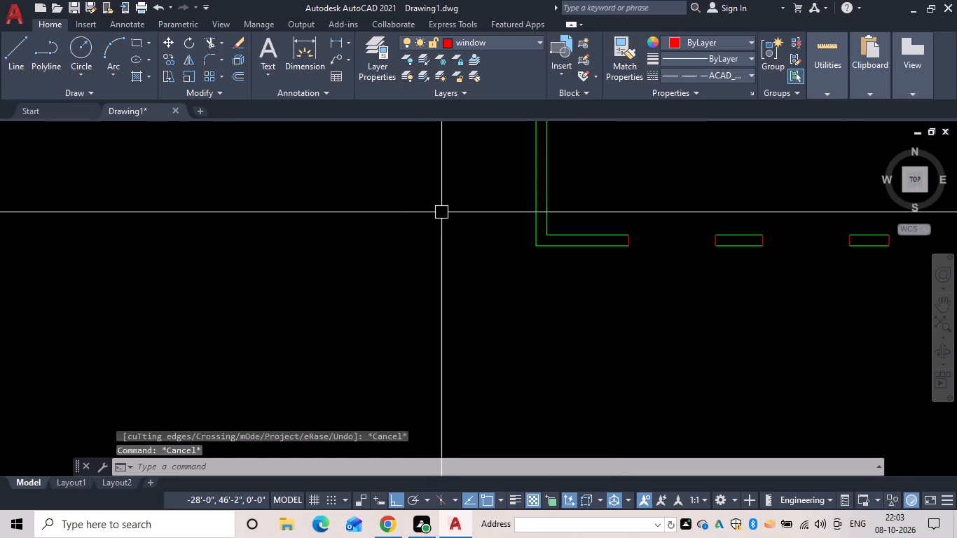
{"action": "type", "text": "l"}
{"action": "key", "text": "space"}
{"action": "scroll", "coordinate": [556, 265], "scroll_direction": "up", "scroll_amount": 3}
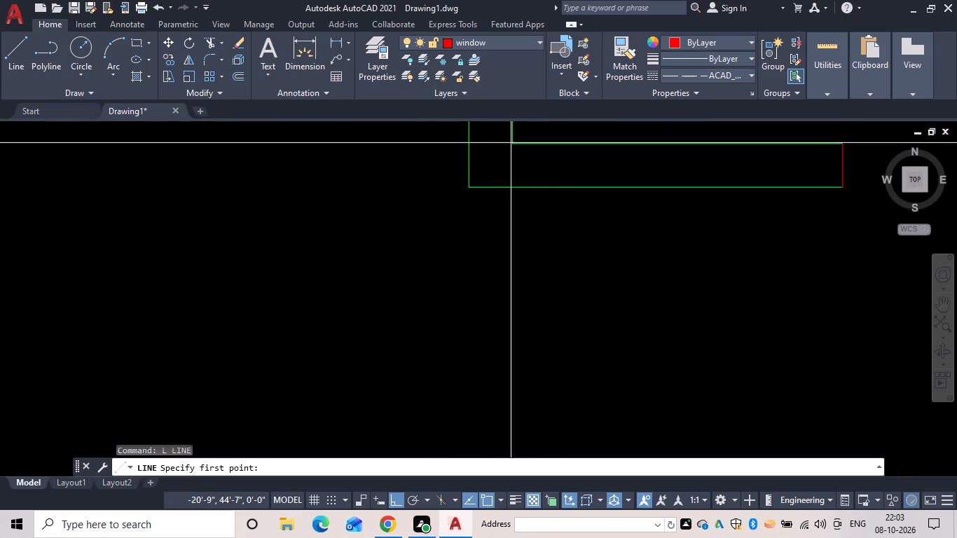
{"action": "left_click_drag", "start_coordinate": [513, 142], "coordinate": [507, 146]}
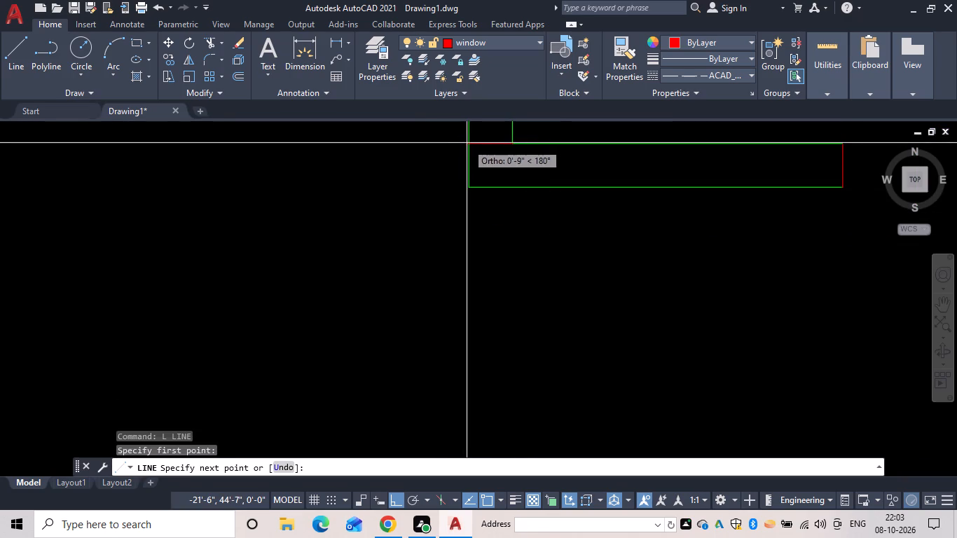
{"action": "left_click", "coordinate": [471, 145]}
{"action": "middle_click_drag", "start_coordinate": [475, 153], "coordinate": [497, 317]}
{"action": "scroll", "coordinate": [496, 313], "scroll_direction": "down", "scroll_amount": 1}
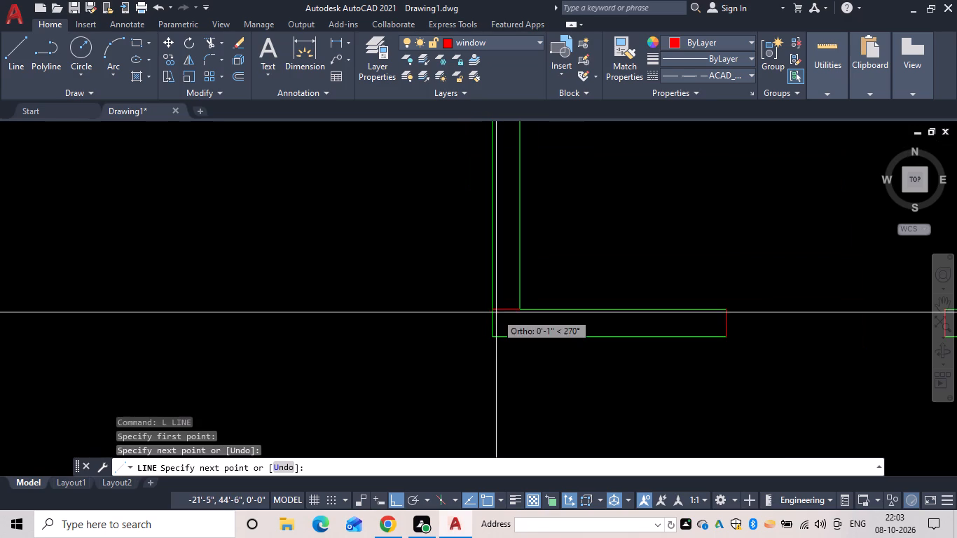
{"action": "key", "text": "Escape"}
Offset the west wall's corner line 2' northward to mark the first west window edge.
{"action": "type", "text": "of 2'"}
{"action": "key", "text": "space"}
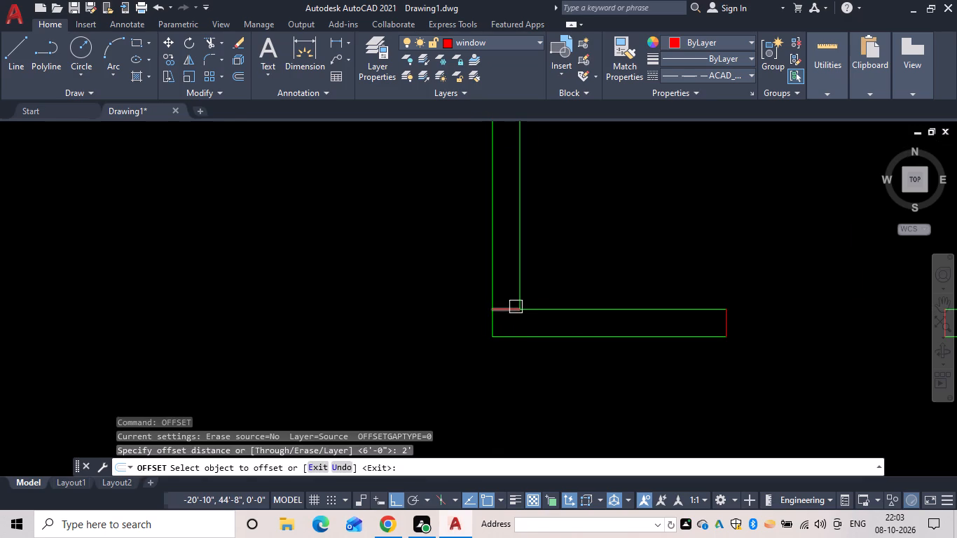
{"action": "left_click", "coordinate": [512, 309]}
{"action": "left_click", "coordinate": [511, 286]}
{"action": "key", "text": "space"}
Offset the first west window edge 6' northward to mark the window's other edge.
{"action": "key", "text": "space"}
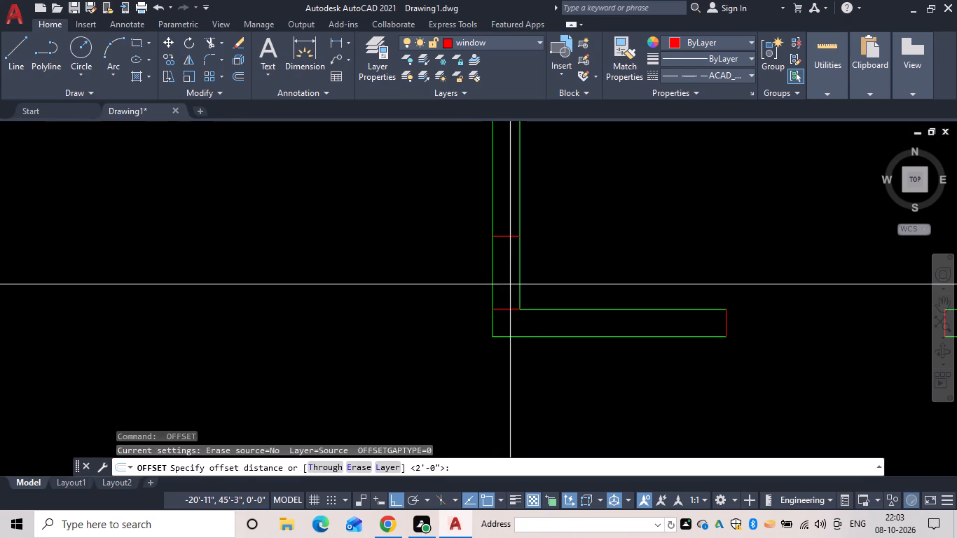
{"action": "type", "text": "6'"}
{"action": "key", "text": "space"}
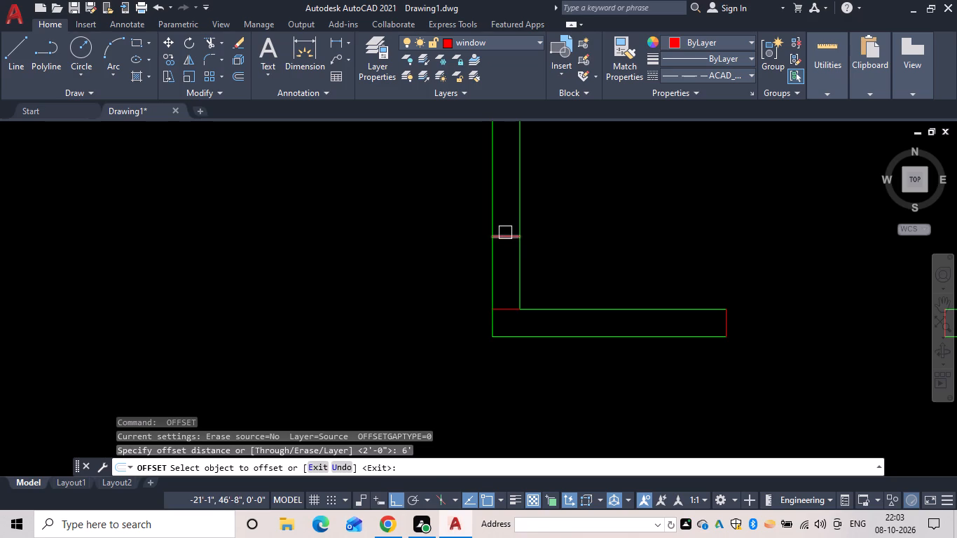
{"action": "left_click", "coordinate": [505, 233]}
{"action": "left_click", "coordinate": [508, 218]}
{"action": "scroll", "coordinate": [510, 217], "scroll_direction": "down", "scroll_amount": 3}
{"action": "middle_click_drag", "start_coordinate": [510, 217], "coordinate": [478, 310]}
{"action": "scroll", "coordinate": [483, 267], "scroll_direction": "up", "scroll_amount": 3}
{"action": "key", "text": "space"}
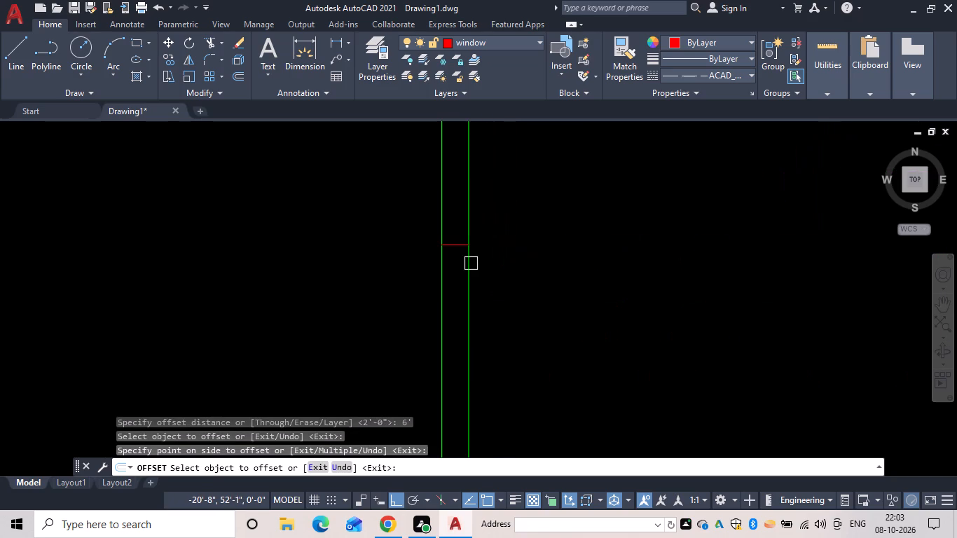
Offset the first west window's north edge 2' northward to mark the start of the second west window.
{"action": "key", "text": "space"}
{"action": "type", "text": "2'"}
{"action": "key", "text": "space"}
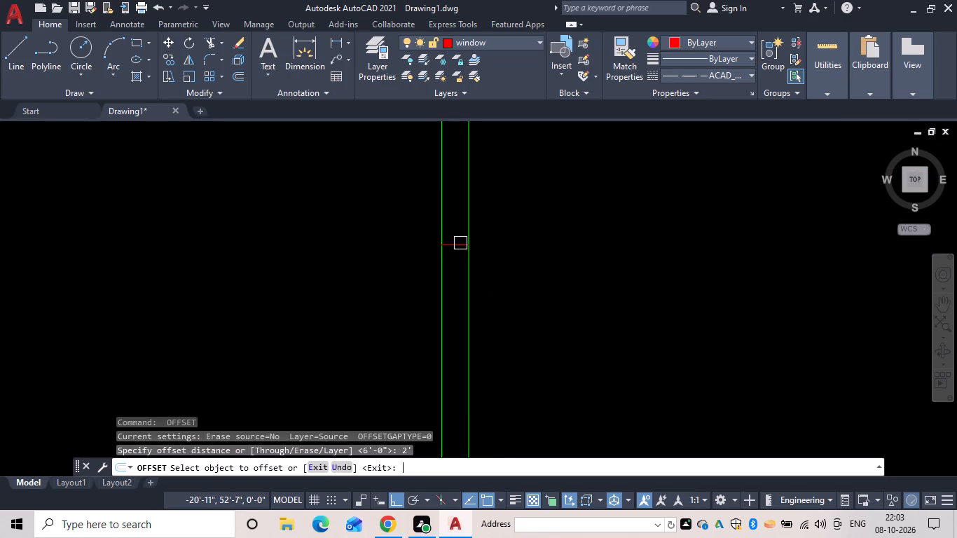
{"action": "left_click_drag", "start_coordinate": [456, 242], "coordinate": [454, 234]}
{"action": "left_click", "coordinate": [453, 226]}
{"action": "middle_click_drag", "start_coordinate": [453, 238], "coordinate": [440, 304]}
{"action": "scroll", "coordinate": [440, 304], "scroll_direction": "down", "scroll_amount": 1}
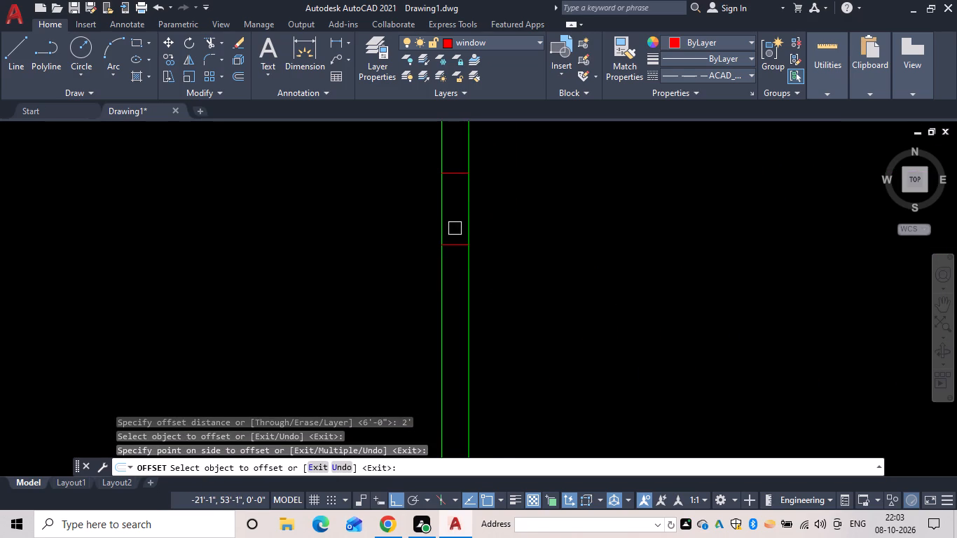
{"action": "middle_click_drag", "start_coordinate": [440, 304], "coordinate": [439, 307]}
{"action": "key", "text": "space"}
Offset the second west window's first edge 6' northward to mark its other edge.
{"action": "key", "text": "space"}
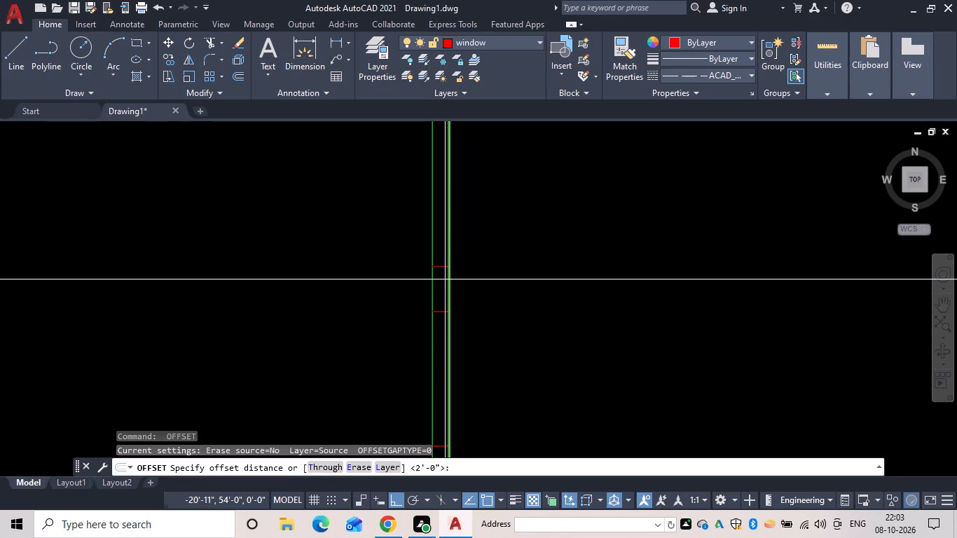
{"action": "type", "text": "6'"}
{"action": "key", "text": "space"}
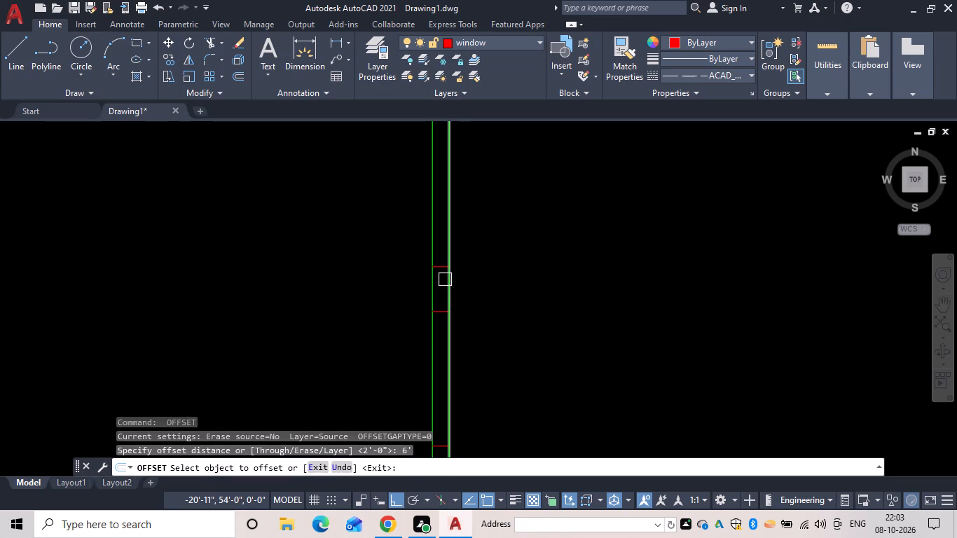
{"action": "left_click", "coordinate": [435, 264]}
{"action": "left_click", "coordinate": [437, 235]}
{"action": "key", "text": "Escape"}
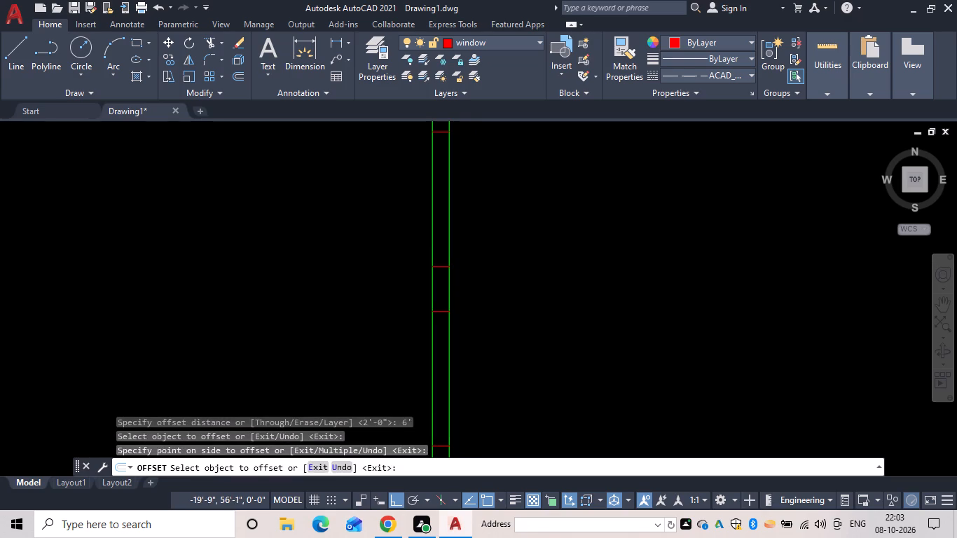
Trim the wall lines within both west window openings and remove the leftover reference line at the southwest corner.
{"action": "type", "text": "tr"}
{"action": "key", "text": "space"}
{"action": "left_click_drag", "start_coordinate": [500, 213], "coordinate": [351, 241]}
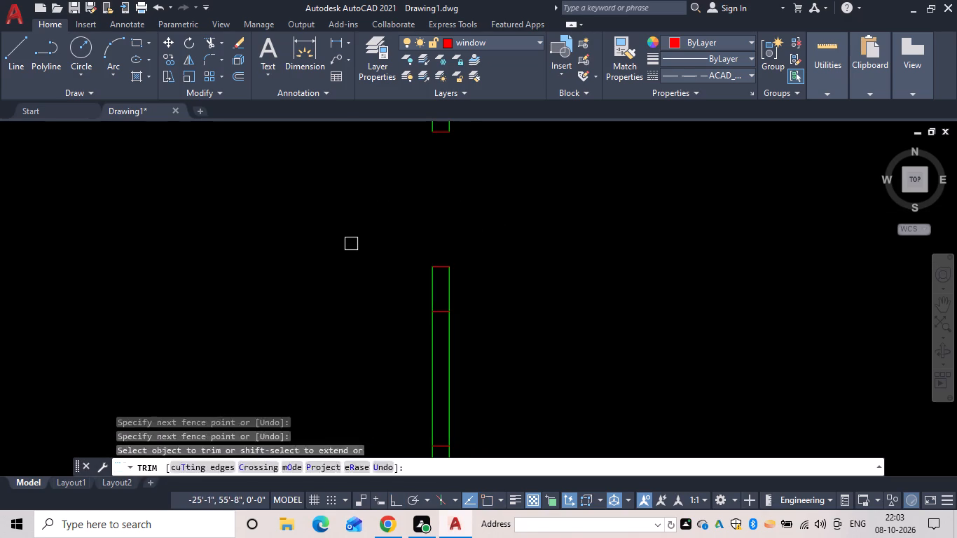
{"action": "left_click_drag", "start_coordinate": [353, 256], "coordinate": [354, 262]}
{"action": "left_click_drag", "start_coordinate": [347, 317], "coordinate": [521, 366]}
{"action": "left_click_drag", "start_coordinate": [519, 364], "coordinate": [342, 350]}
{"action": "scroll", "coordinate": [382, 354], "scroll_direction": "down", "scroll_amount": 2}
{"action": "middle_click_drag", "start_coordinate": [378, 352], "coordinate": [332, 183]}
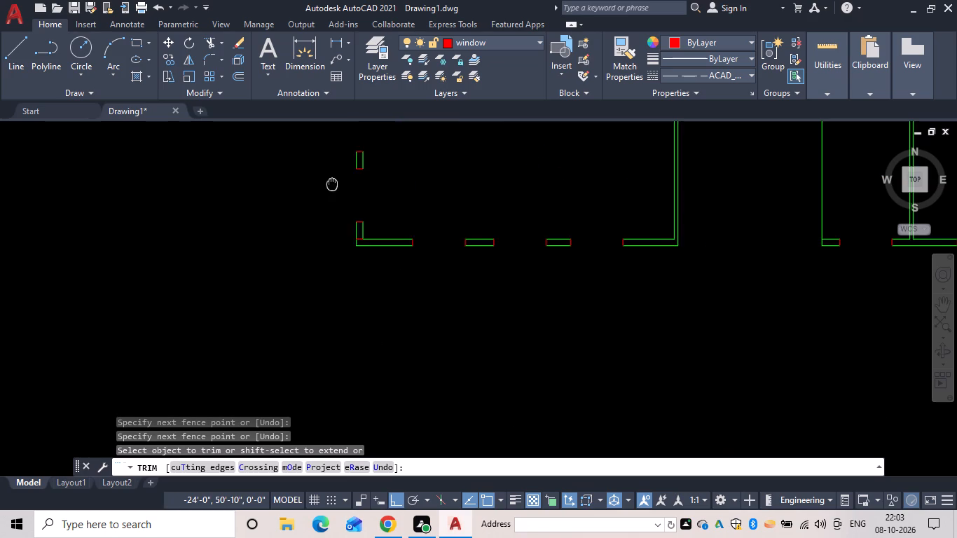
{"action": "scroll", "coordinate": [350, 235], "scroll_direction": "up", "scroll_amount": 4}
{"action": "left_click", "coordinate": [379, 275]}
{"action": "key", "text": "Escape"}
Draw a reference line across the west wall at the midpoint of the corridor's west end.
{"action": "scroll", "coordinate": [399, 251], "scroll_direction": "down", "scroll_amount": 5}
{"action": "middle_click_drag", "start_coordinate": [403, 242], "coordinate": [404, 259]}
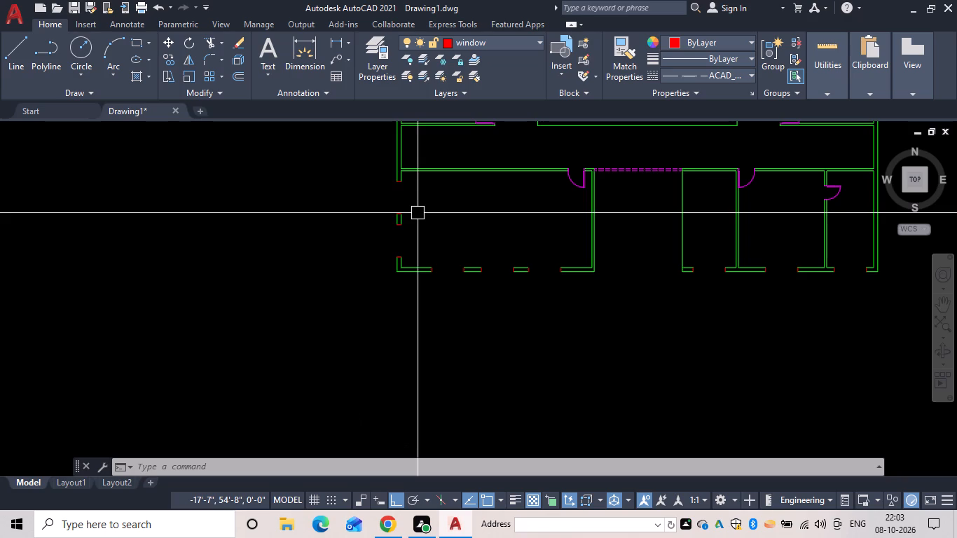
{"action": "key", "text": "Escape"}
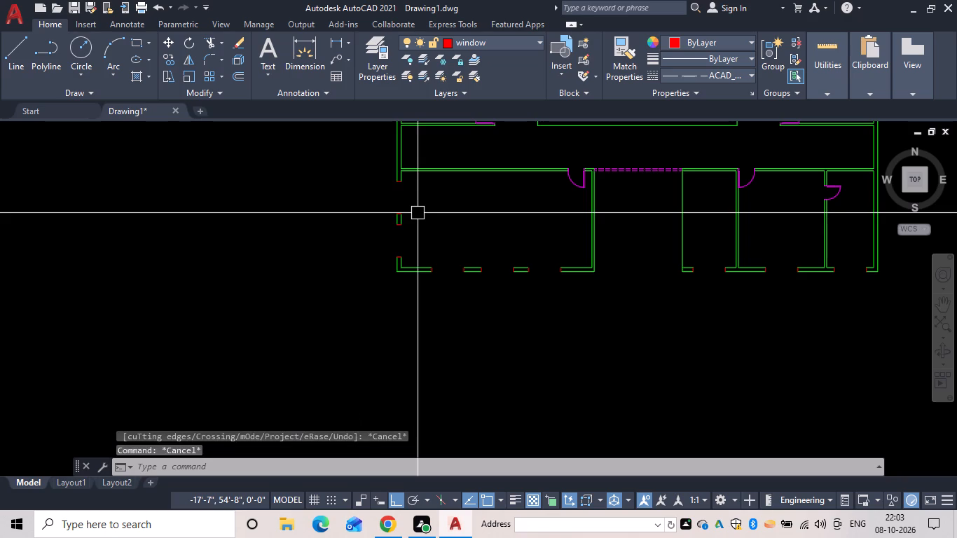
{"action": "type", "text": "l"}
{"action": "key", "text": "space"}
{"action": "middle_click_drag", "start_coordinate": [448, 177], "coordinate": [453, 251]}
{"action": "scroll", "coordinate": [434, 226], "scroll_direction": "up", "scroll_amount": 2}
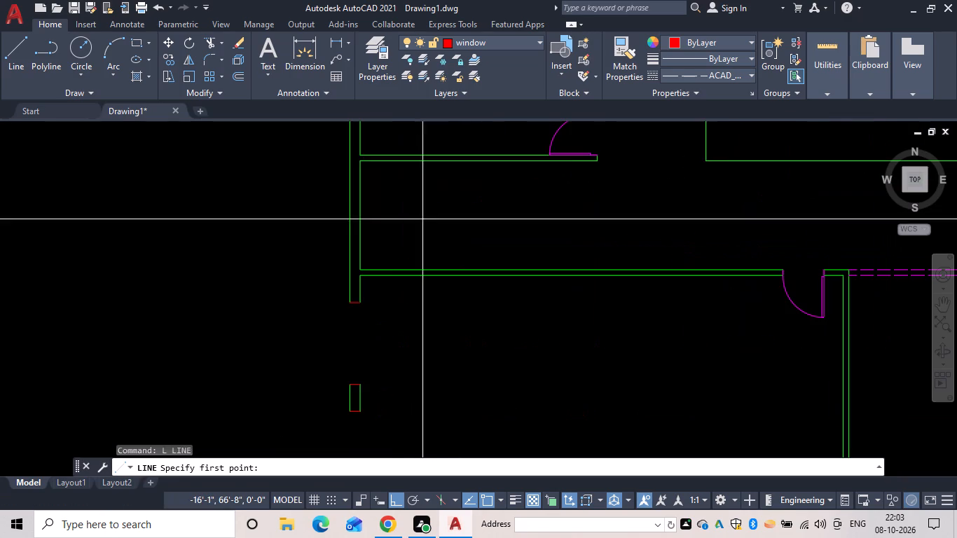
{"action": "left_click", "coordinate": [361, 219]}
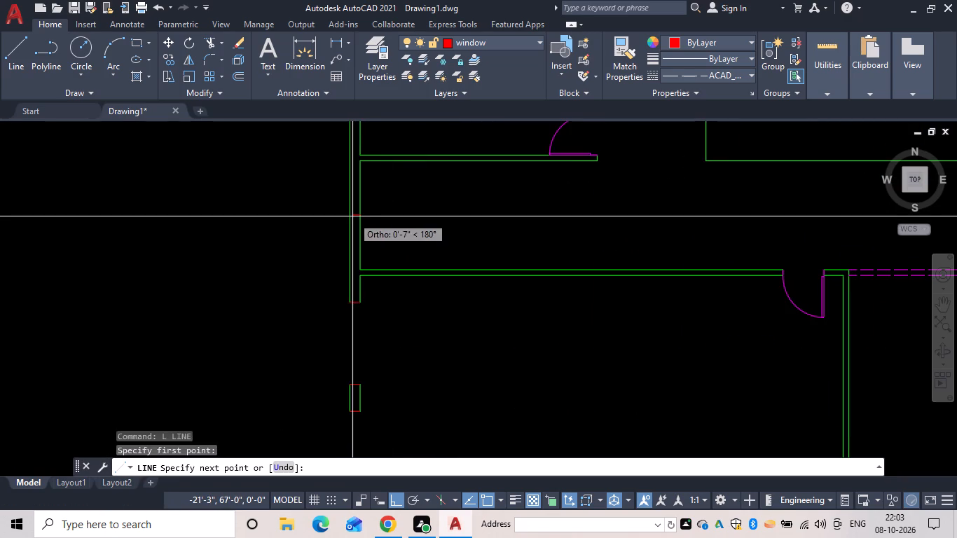
{"action": "left_click", "coordinate": [350, 216]}
{"action": "key", "text": "Escape"}
{"action": "scroll", "coordinate": [408, 181], "scroll_direction": "up", "scroll_amount": 2}
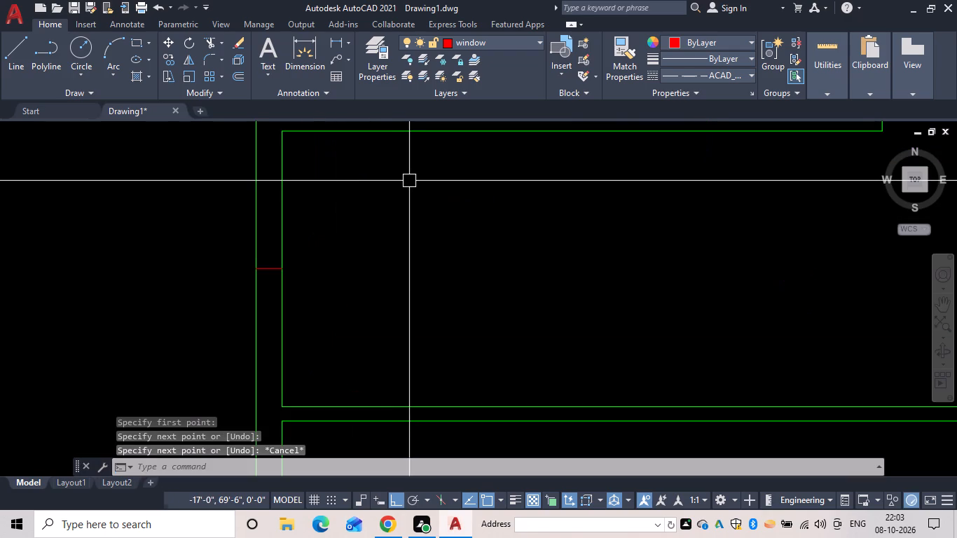
Offset the corridor reference line 3' to both the north and south to mark the window's edges.
{"action": "key", "text": "Escape"}
{"action": "type", "text": "of 3'"}
{"action": "key", "text": "space"}
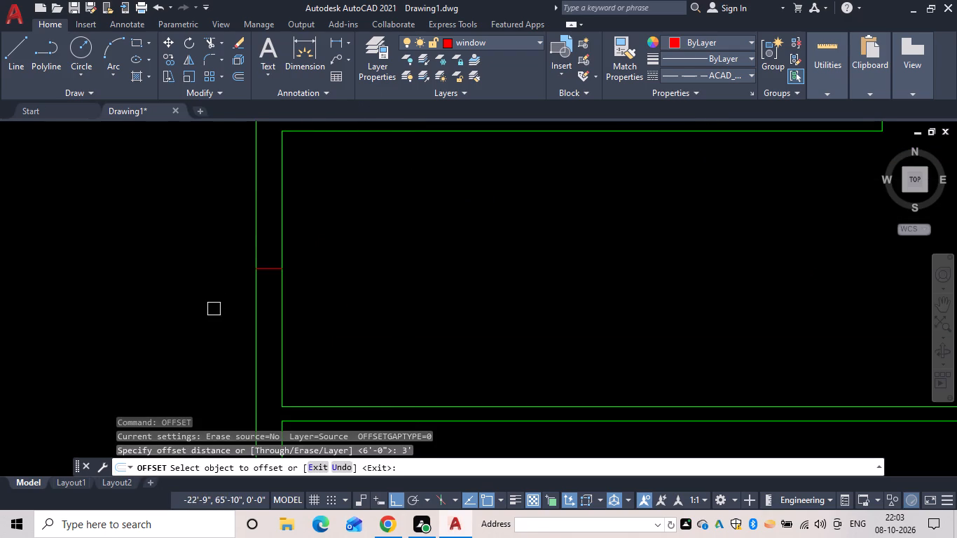
{"action": "left_click", "coordinate": [272, 269]}
{"action": "left_click", "coordinate": [279, 246]}
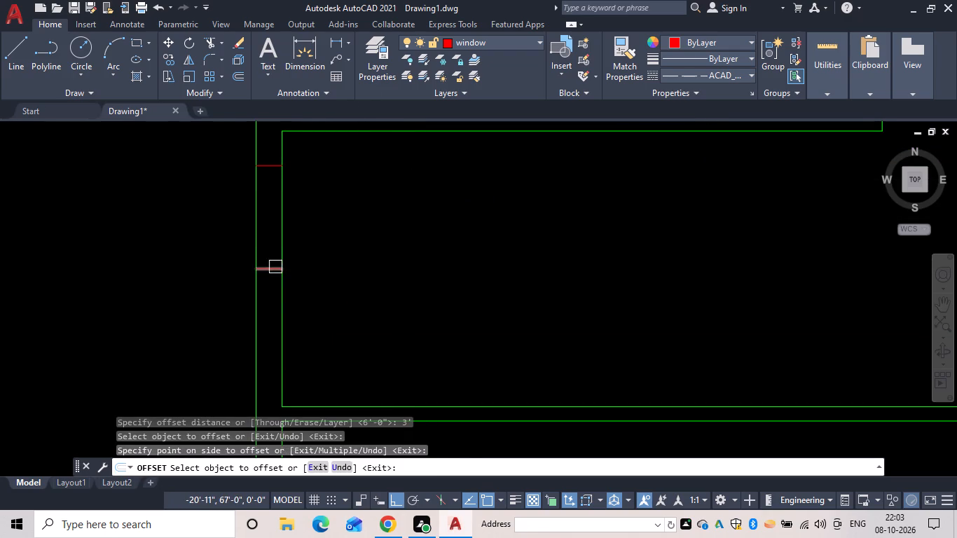
{"action": "left_click_drag", "start_coordinate": [275, 268], "coordinate": [277, 285]}
{"action": "left_click", "coordinate": [279, 296]}
{"action": "key", "text": "Escape"}
Trim the west wall lines between the corridor window's edges and remove the middle reference line.
{"action": "type", "text": "tr"}
{"action": "key", "text": "space"}
{"action": "left_click_drag", "start_coordinate": [331, 286], "coordinate": [287, 249]}
{"action": "left_click_drag", "start_coordinate": [230, 267], "coordinate": [255, 276]}
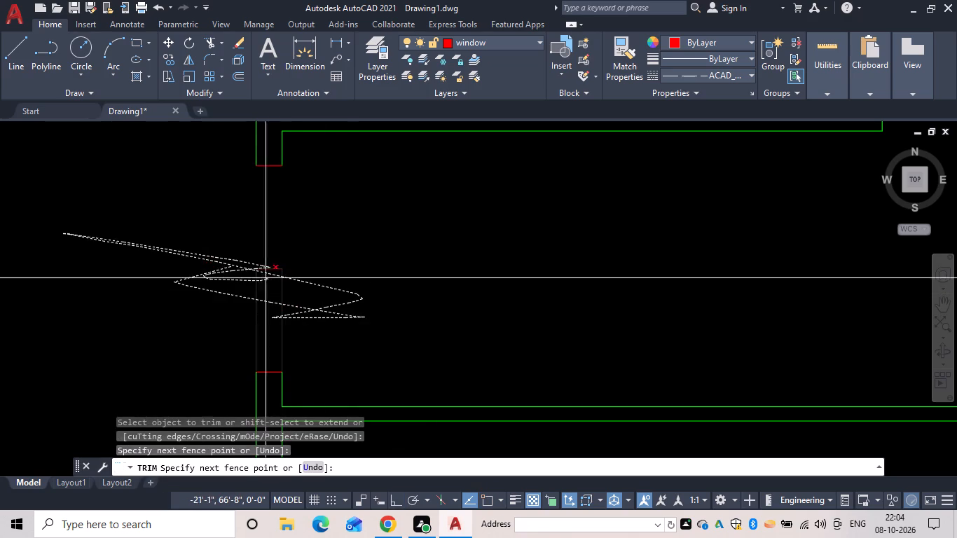
{"action": "left_click_drag", "start_coordinate": [255, 276], "coordinate": [209, 240]}
{"action": "scroll", "coordinate": [201, 243], "scroll_direction": "down", "scroll_amount": 2}
{"action": "key", "text": "Escape"}
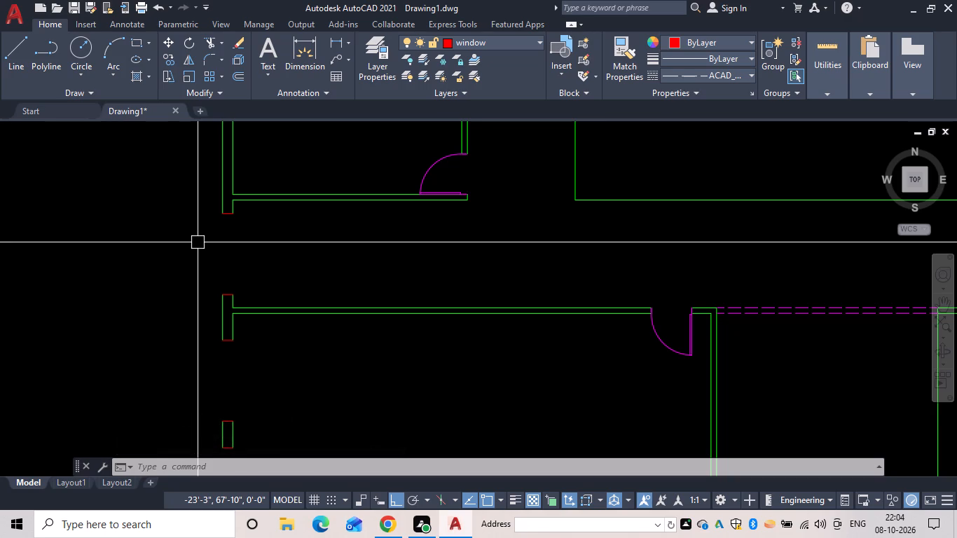
Draw a reference line across the west wall at the inside southwest corner of the room north of the corridor.
{"action": "key", "text": "Escape"}
{"action": "type", "text": "l"}
{"action": "key", "text": "space"}
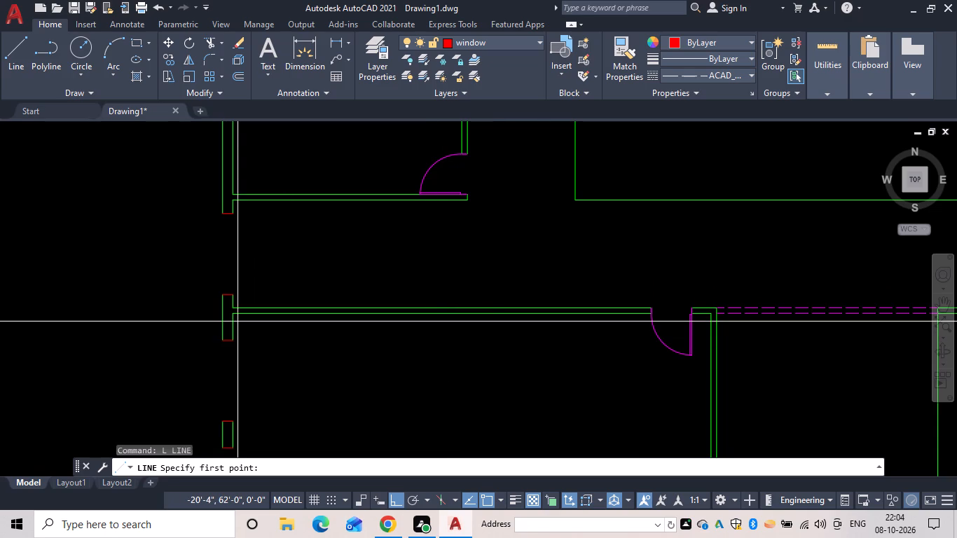
{"action": "middle_click_drag", "start_coordinate": [207, 277], "coordinate": [531, 355]}
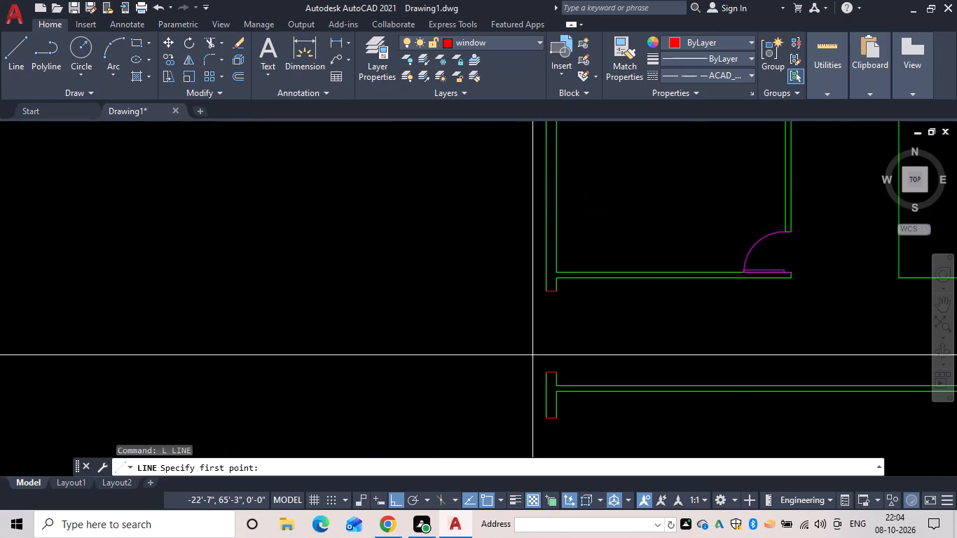
{"action": "scroll", "coordinate": [567, 289], "scroll_direction": "up", "scroll_amount": 2}
{"action": "left_click", "coordinate": [536, 247]}
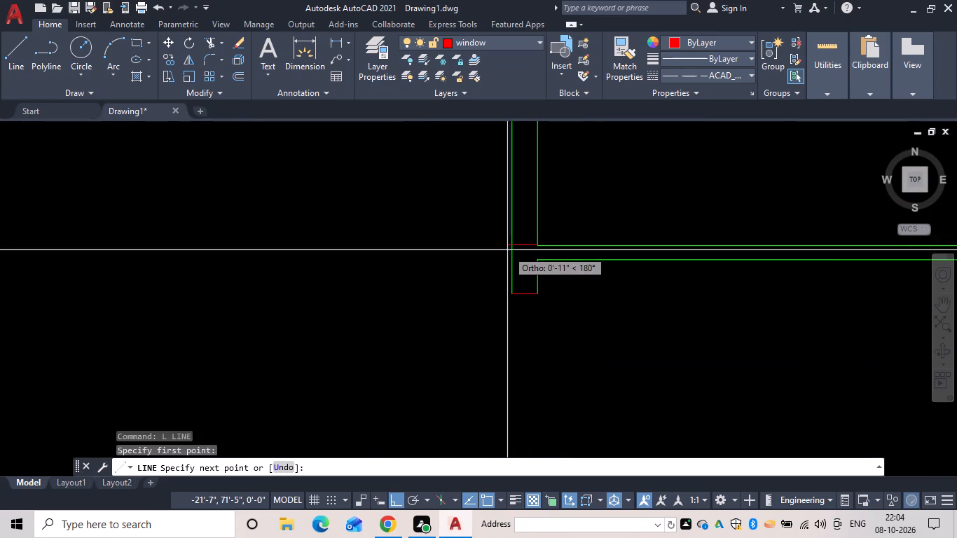
{"action": "left_click", "coordinate": [514, 243]}
{"action": "key", "text": "space"}
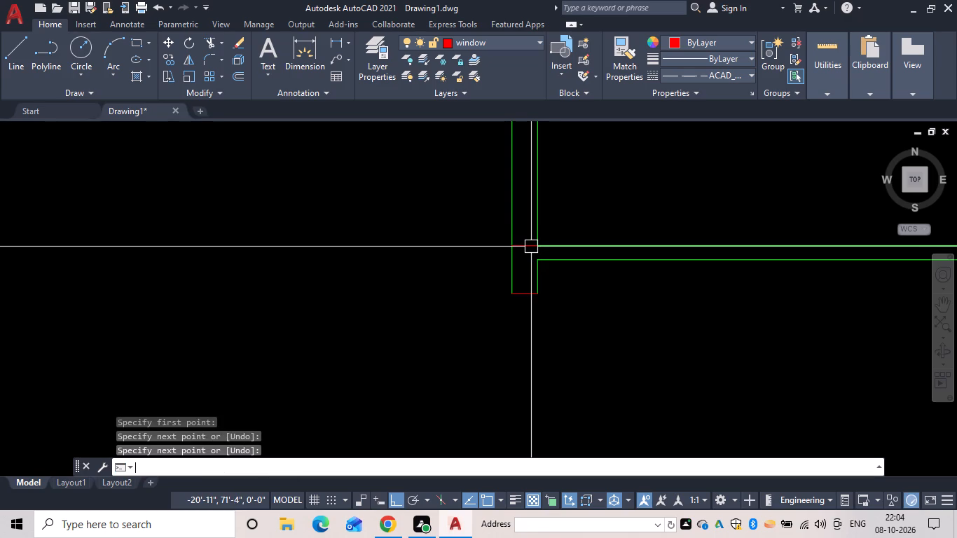
Offset the room's corner reference line 3' northward to mark the first window's south edge.
{"action": "type", "text": "of 3'"}
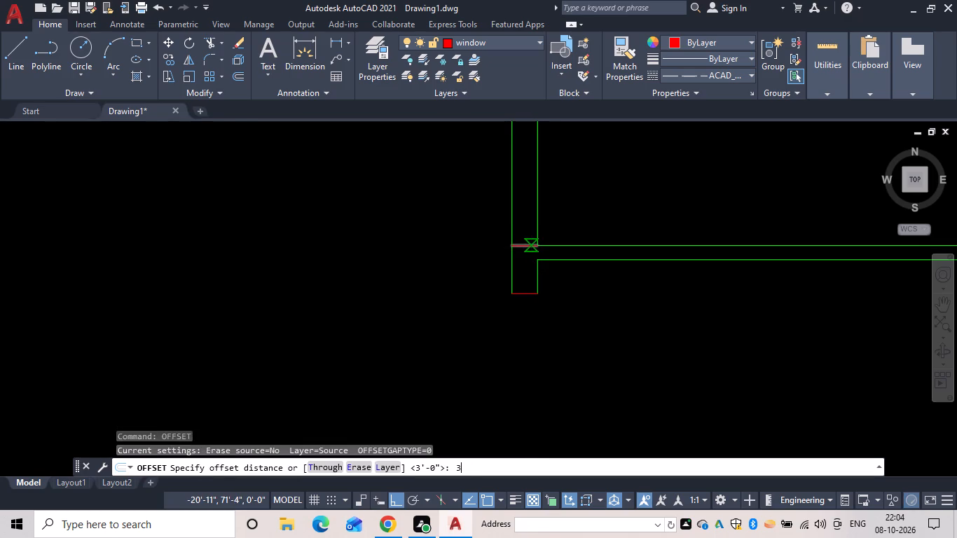
{"action": "key", "text": "space"}
{"action": "left_click_drag", "start_coordinate": [530, 244], "coordinate": [526, 233]}
{"action": "left_click_drag", "start_coordinate": [509, 194], "coordinate": [521, 193]}
{"action": "key", "text": "space"}
Offset the room's first window edge 6' northward to mark the window's other edge.
{"action": "key", "text": "space"}
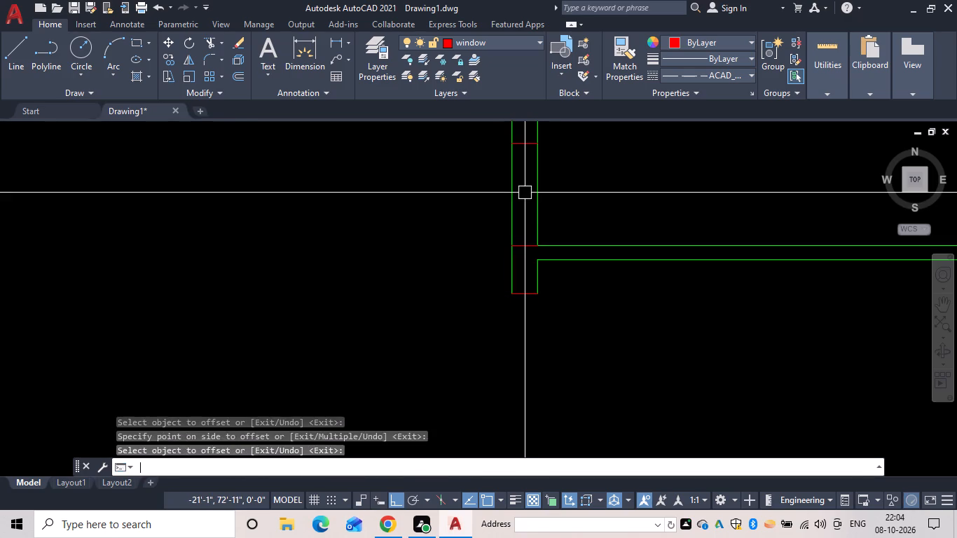
{"action": "type", "text": "6'"}
{"action": "key", "text": "space"}
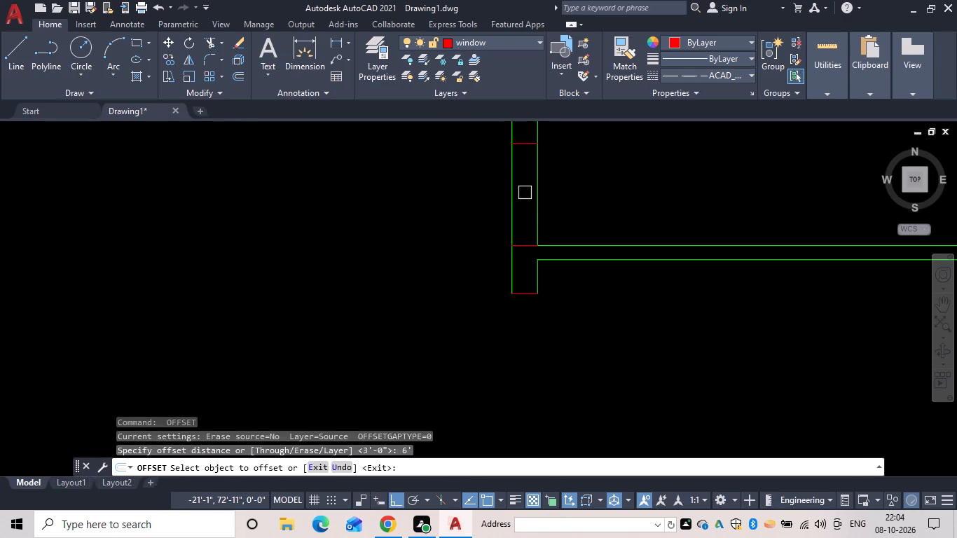
{"action": "scroll", "coordinate": [528, 174], "scroll_direction": "down", "scroll_amount": 2}
{"action": "middle_click_drag", "start_coordinate": [528, 174], "coordinate": [450, 295]}
{"action": "scroll", "coordinate": [444, 275], "scroll_direction": "up", "scroll_amount": 2}
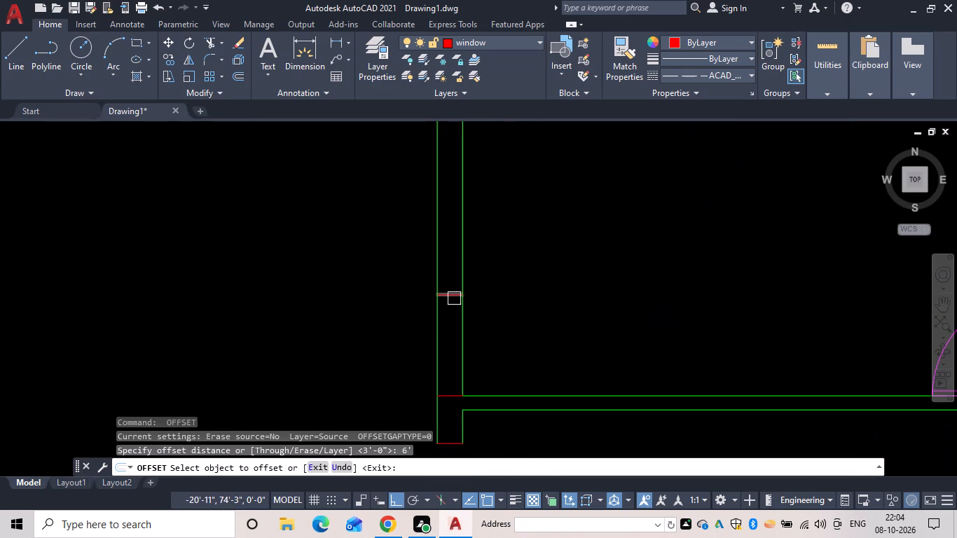
{"action": "left_click", "coordinate": [450, 288]}
{"action": "left_click_drag", "start_coordinate": [450, 296], "coordinate": [450, 282]}
{"action": "left_click", "coordinate": [448, 257]}
{"action": "scroll", "coordinate": [447, 257], "scroll_direction": "down", "scroll_amount": 1}
{"action": "middle_click_drag", "start_coordinate": [444, 257], "coordinate": [417, 343]}
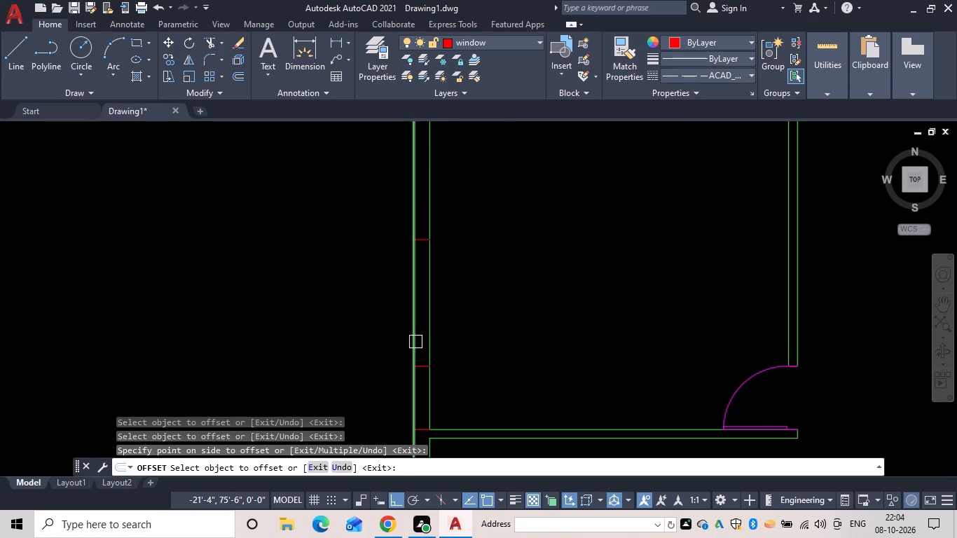
{"action": "key", "text": "space"}
Offset the first window's north edge 6'9" northward to mark the start of the room's second window.
{"action": "key", "text": "space"}
{"action": "type", "text": "6'9\""}
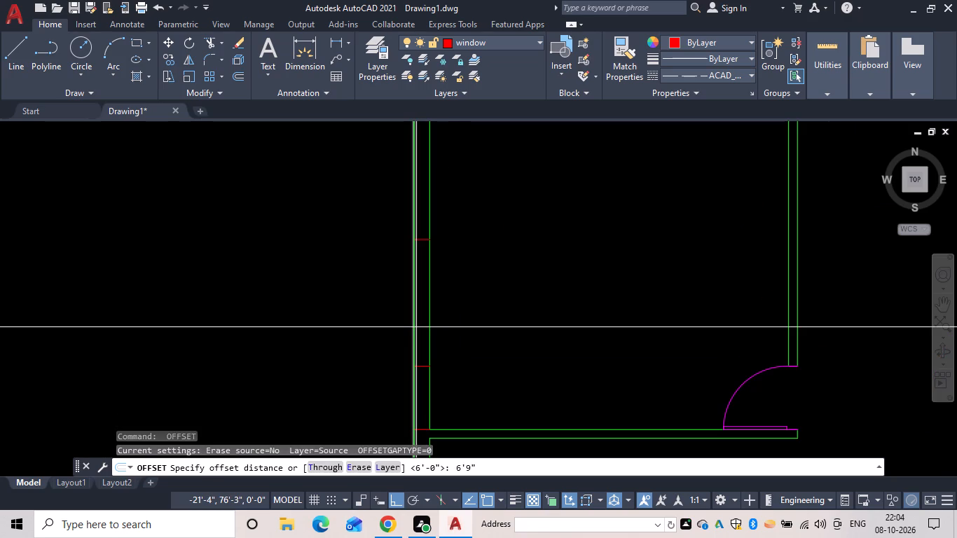
{"action": "key", "text": "space"}
{"action": "left_click", "coordinate": [420, 242]}
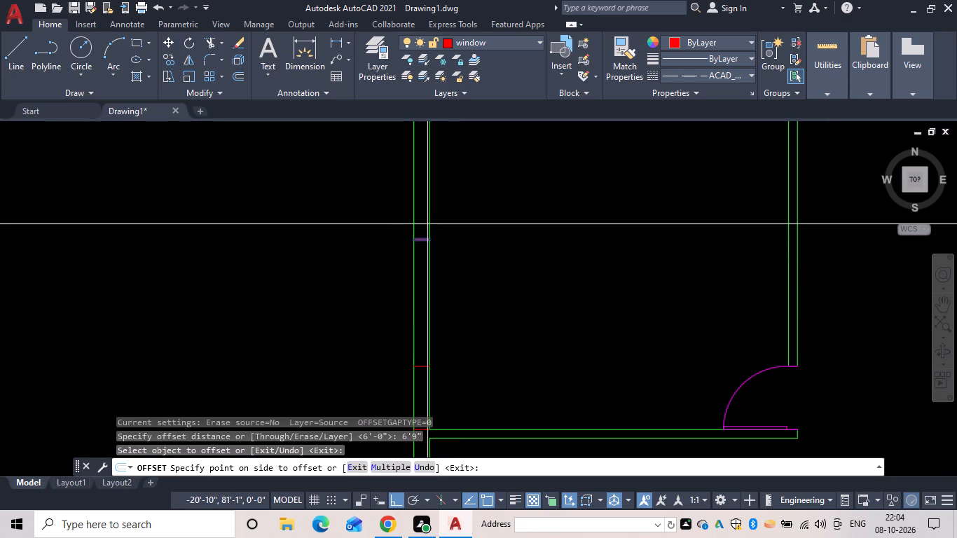
{"action": "scroll", "coordinate": [429, 221], "scroll_direction": "down", "scroll_amount": 2}
{"action": "middle_click_drag", "start_coordinate": [429, 221], "coordinate": [442, 317]}
{"action": "left_click", "coordinate": [445, 299]}
{"action": "scroll", "coordinate": [443, 291], "scroll_direction": "up", "scroll_amount": 2}
{"action": "key", "text": "space"}
Offset the second window's south edge 6' northward to mark its other edge.
{"action": "key", "text": "space"}
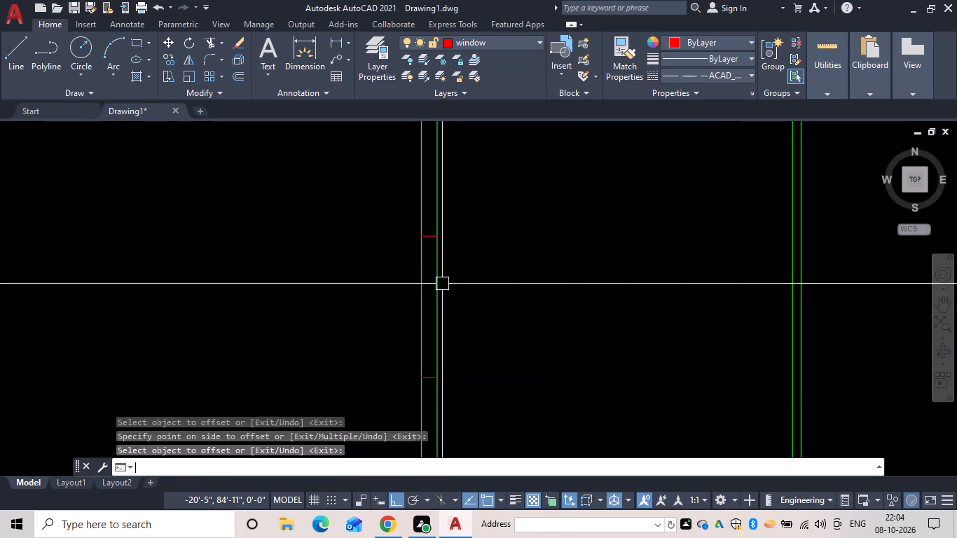
{"action": "type", "text": "6'"}
{"action": "key", "text": "space"}
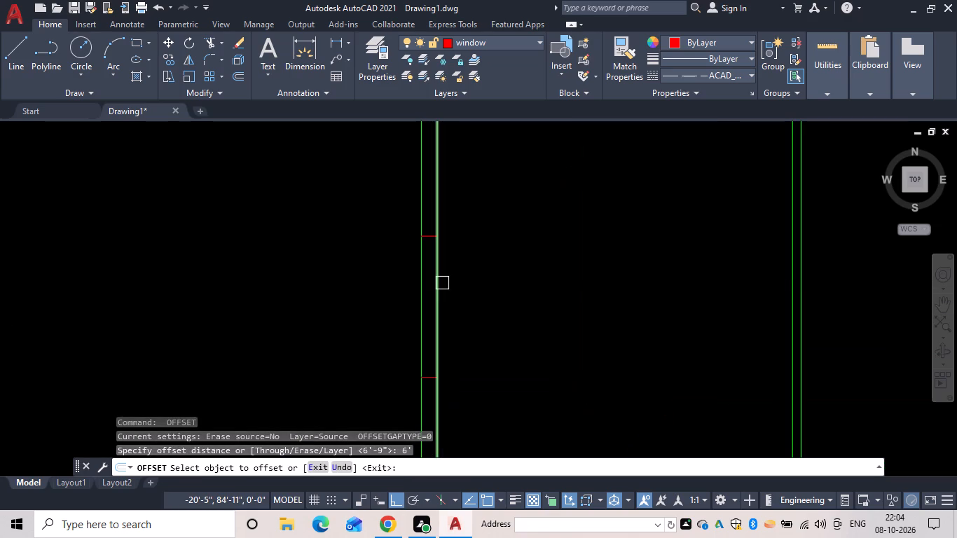
{"action": "middle_click_drag", "start_coordinate": [415, 255], "coordinate": [400, 385]}
{"action": "left_click_drag", "start_coordinate": [411, 364], "coordinate": [413, 353]}
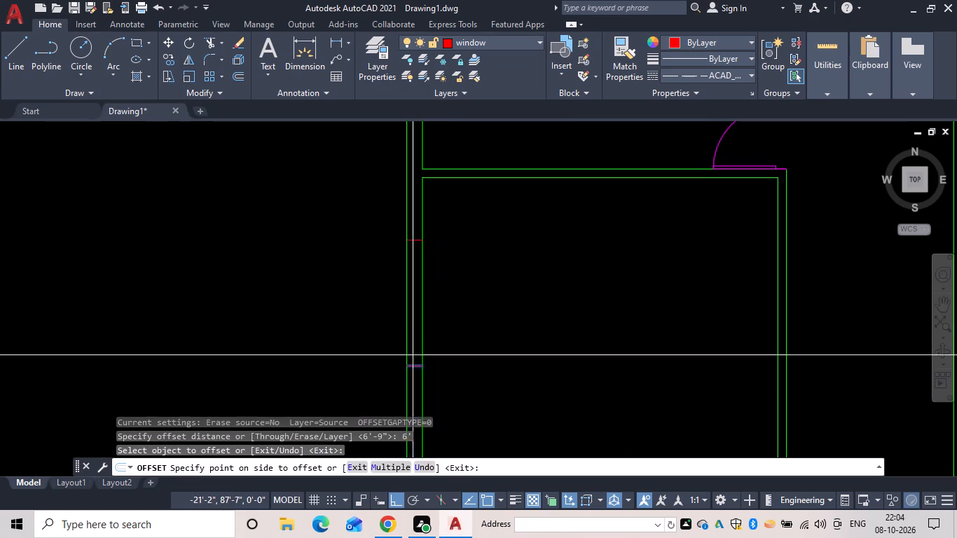
{"action": "left_click", "coordinate": [420, 325]}
{"action": "key", "text": "space"}
Trim the west wall lines within the room's two window openings and remove the corner reference line.
{"action": "type", "text": "tr"}
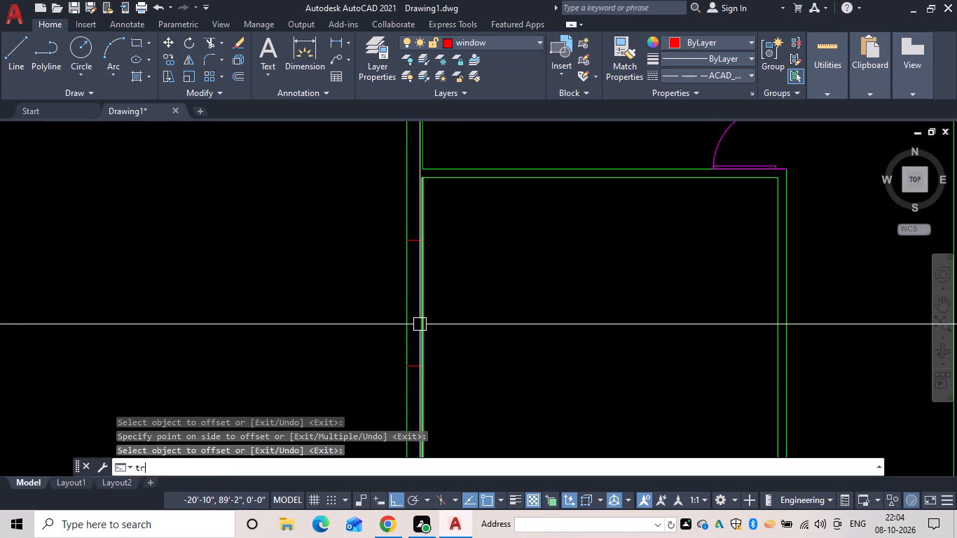
{"action": "key", "text": "space"}
{"action": "left_click_drag", "start_coordinate": [460, 305], "coordinate": [306, 309]}
{"action": "scroll", "coordinate": [335, 356], "scroll_direction": "down", "scroll_amount": 1}
{"action": "middle_click_drag", "start_coordinate": [329, 357], "coordinate": [270, 176]}
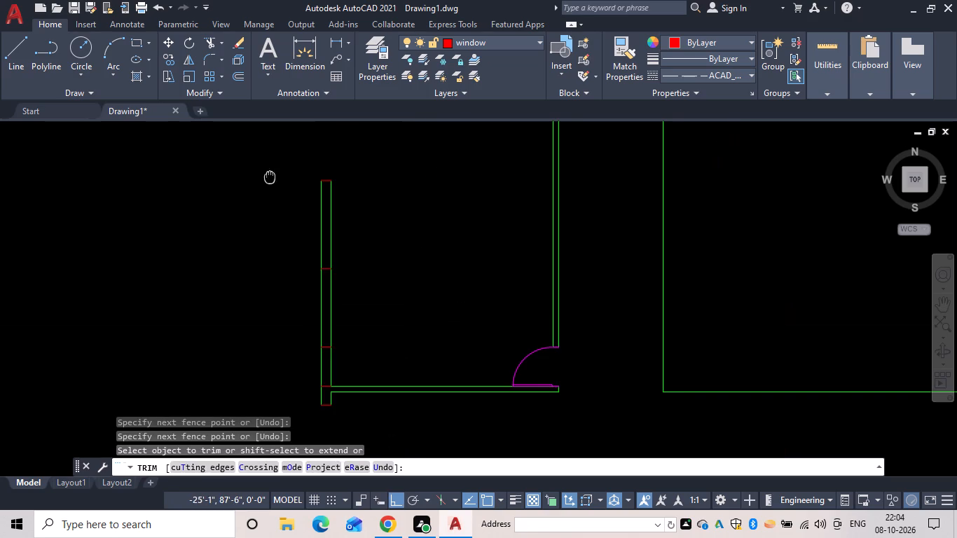
{"action": "left_click_drag", "start_coordinate": [244, 308], "coordinate": [397, 304]}
{"action": "middle_click_drag", "start_coordinate": [330, 357], "coordinate": [334, 303]}
{"action": "scroll", "coordinate": [330, 322], "scroll_direction": "up", "scroll_amount": 2}
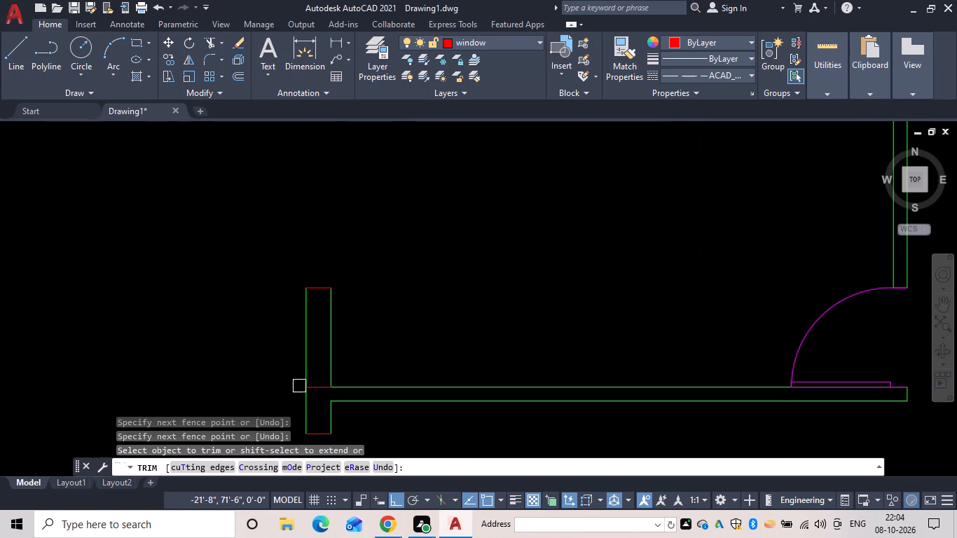
{"action": "left_click", "coordinate": [322, 388]}
{"action": "scroll", "coordinate": [375, 352], "scroll_direction": "down", "scroll_amount": 3}
{"action": "middle_click", "coordinate": [375, 352]}
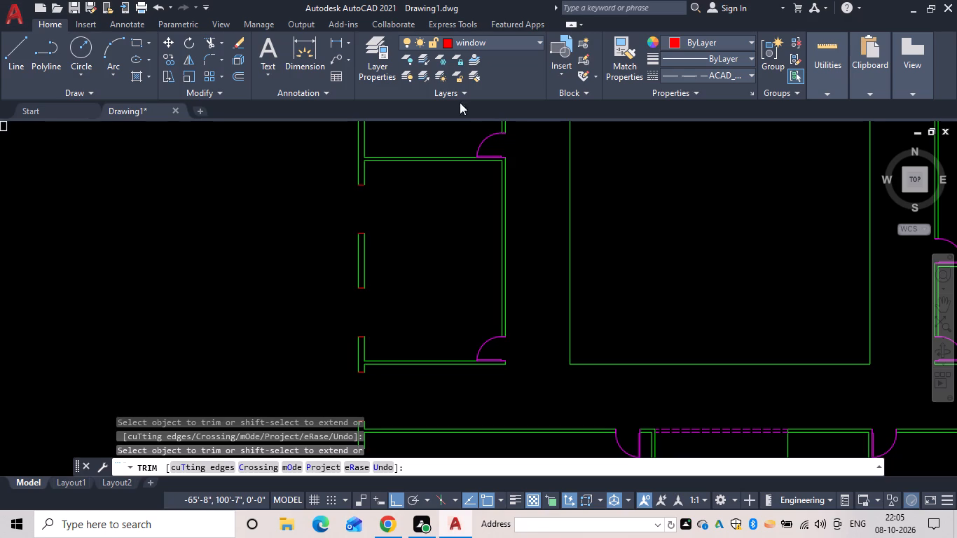
Draw a reference line across the west wall at the inside southwest corner of the next room to the north.
{"action": "scroll", "coordinate": [446, 226], "scroll_direction": "down", "scroll_amount": 2}
{"action": "middle_click_drag", "start_coordinate": [447, 226], "coordinate": [453, 310]}
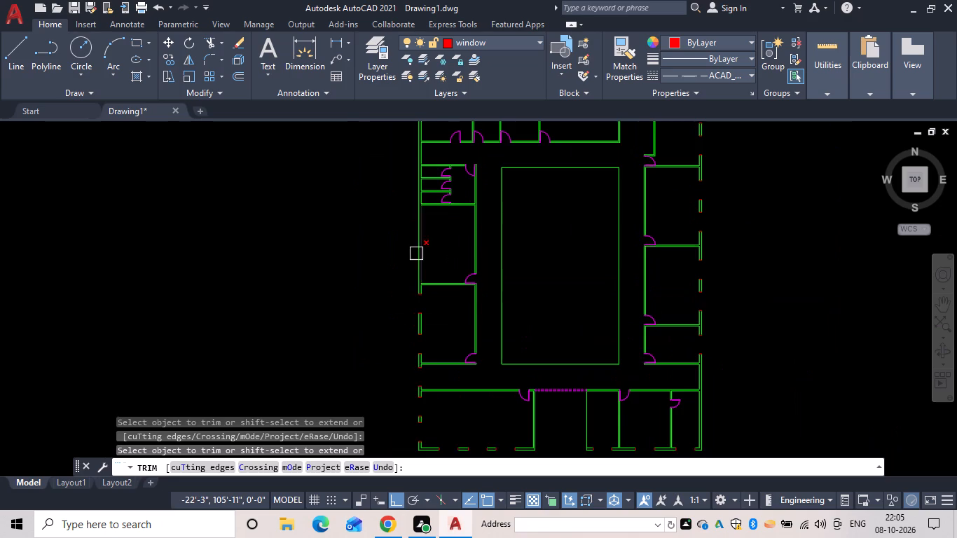
{"action": "scroll", "coordinate": [415, 251], "scroll_direction": "up", "scroll_amount": 1}
{"action": "middle_click", "coordinate": [415, 251]}
{"action": "key", "text": "Escape"}
{"action": "key", "text": "l"}
{"action": "key", "text": "space"}
{"action": "scroll", "coordinate": [448, 320], "scroll_direction": "up", "scroll_amount": 3}
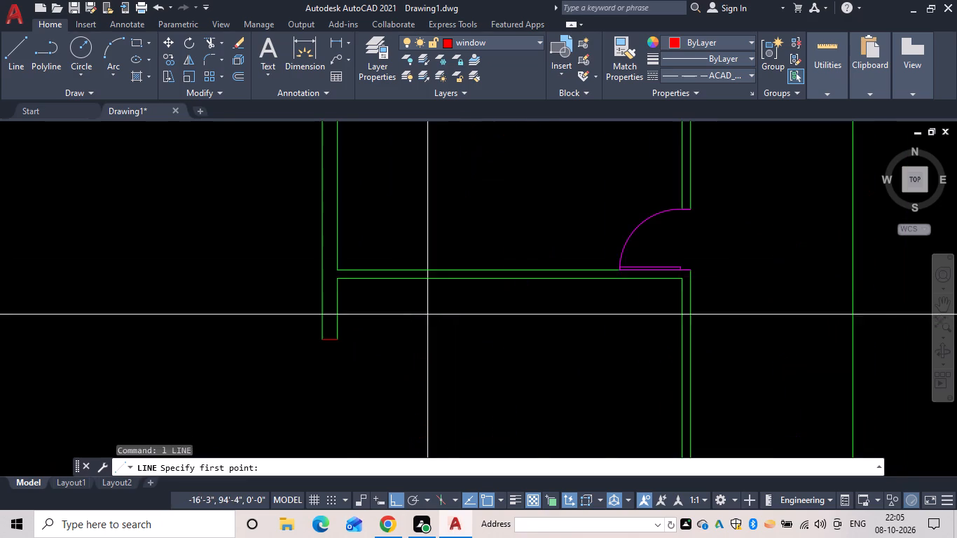
{"action": "scroll", "coordinate": [343, 280], "scroll_direction": "up", "scroll_amount": 2}
{"action": "left_click_drag", "start_coordinate": [324, 256], "coordinate": [311, 256]}
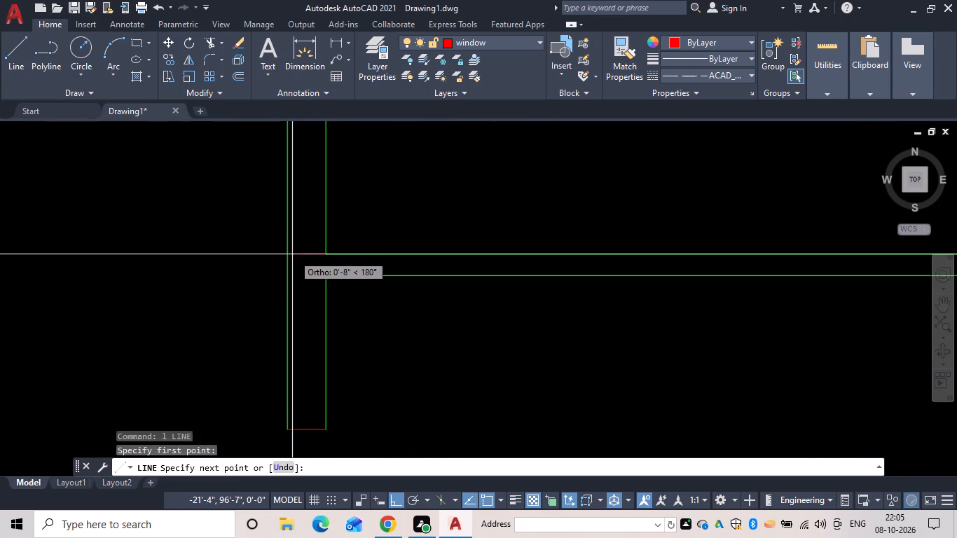
{"action": "left_click", "coordinate": [287, 255]}
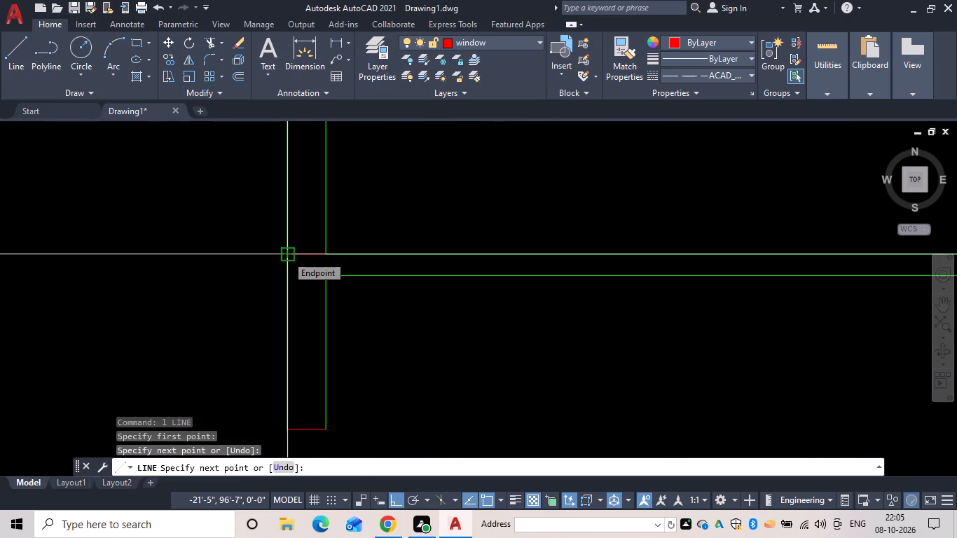
{"action": "key", "text": "Escape"}
Offset the next room's corner reference line 3' northward to mark its first window's south edge.
{"action": "type", "text": "of 4"}
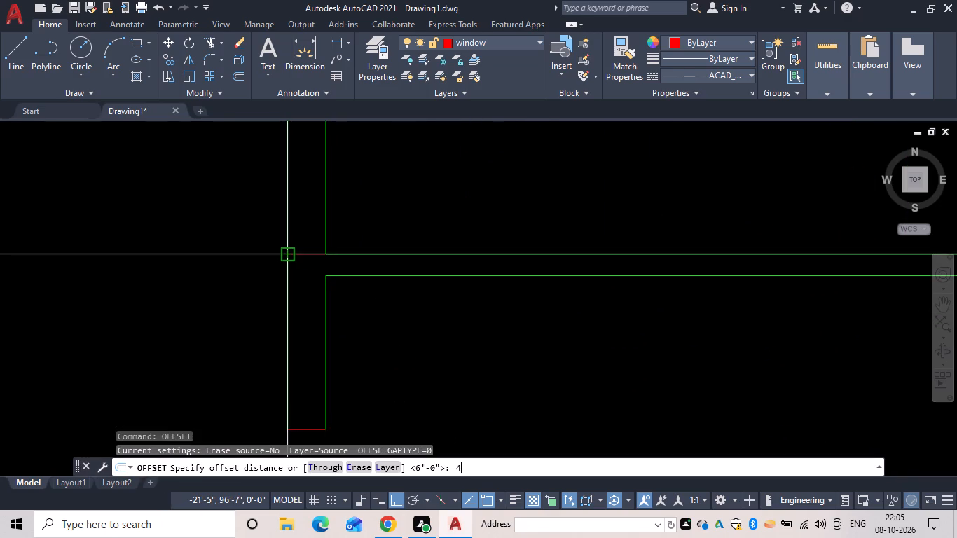
{"action": "key", "text": "BackSpace"}
{"action": "type", "text": "3'"}
{"action": "key", "text": "space"}
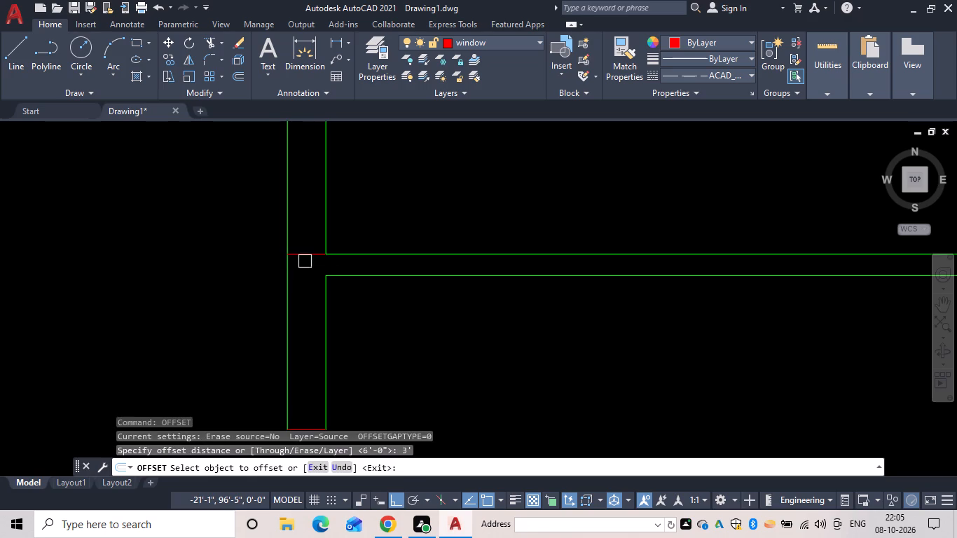
{"action": "left_click", "coordinate": [305, 252]}
{"action": "left_click", "coordinate": [298, 228]}
{"action": "scroll", "coordinate": [357, 245], "scroll_direction": "down", "scroll_amount": 1}
{"action": "middle_click_drag", "start_coordinate": [357, 245], "coordinate": [364, 317]}
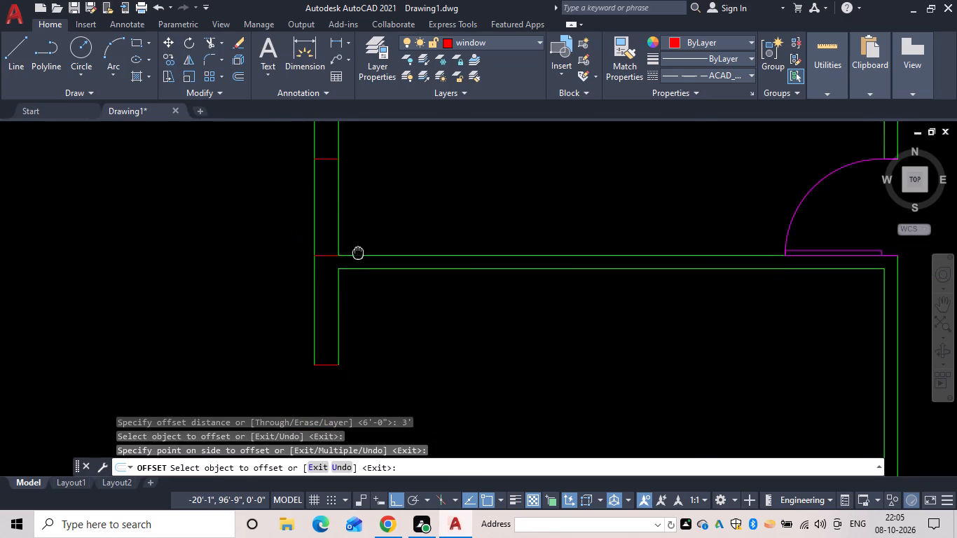
{"action": "scroll", "coordinate": [364, 317], "scroll_direction": "down", "scroll_amount": 1}
{"action": "middle_click_drag", "start_coordinate": [364, 317], "coordinate": [369, 361]}
{"action": "key", "text": "space"}
Offset the first window's south edge 6'9" northward to mark its north edge.
{"action": "key", "text": "space"}
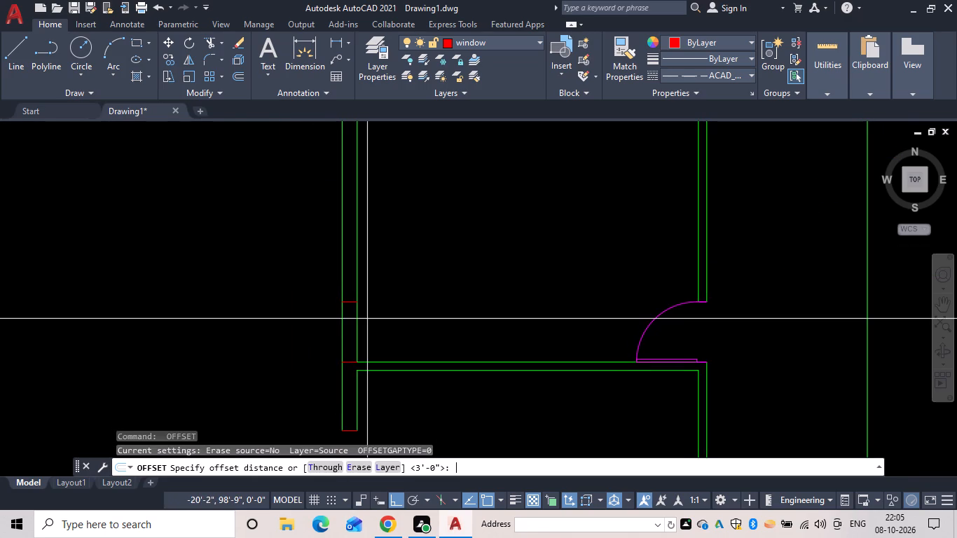
{"action": "type", "text": "6'9\""}
{"action": "key", "text": "space"}
{"action": "left_click", "coordinate": [352, 298]}
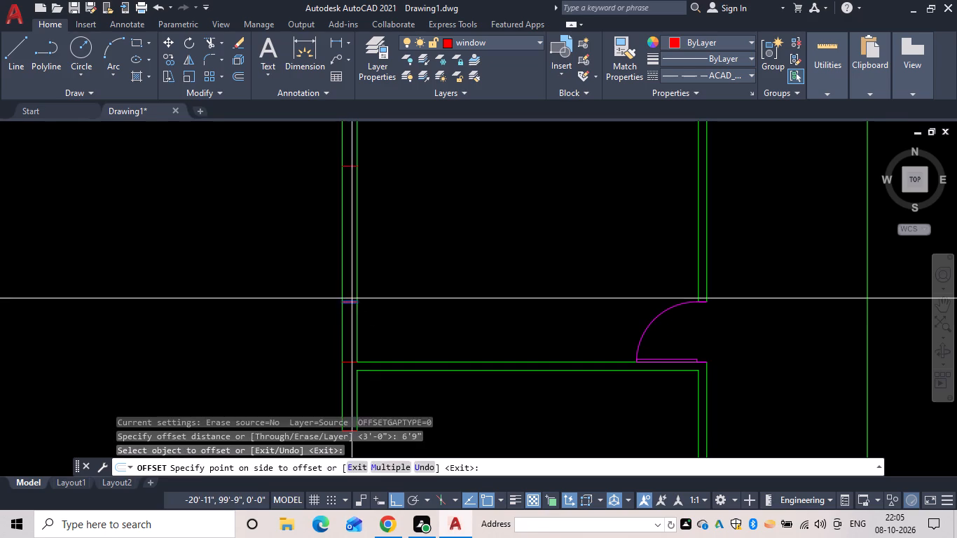
{"action": "left_click", "coordinate": [350, 275]}
{"action": "key", "text": "space"}
Offset the first window's north edge 6' northward to mark the second window's south edge.
{"action": "key", "text": "space"}
{"action": "type", "text": "6'"}
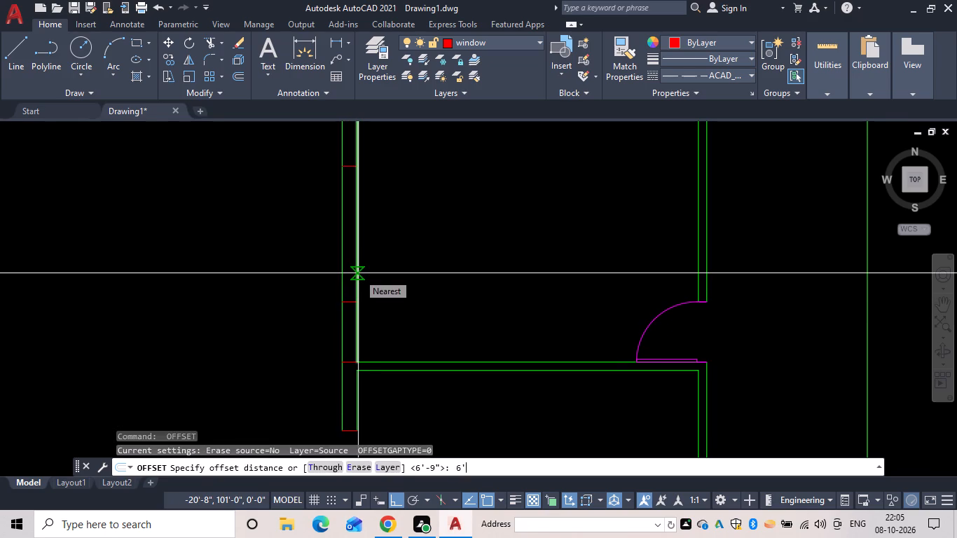
{"action": "key", "text": "space"}
{"action": "middle_click_drag", "start_coordinate": [383, 258], "coordinate": [372, 416]}
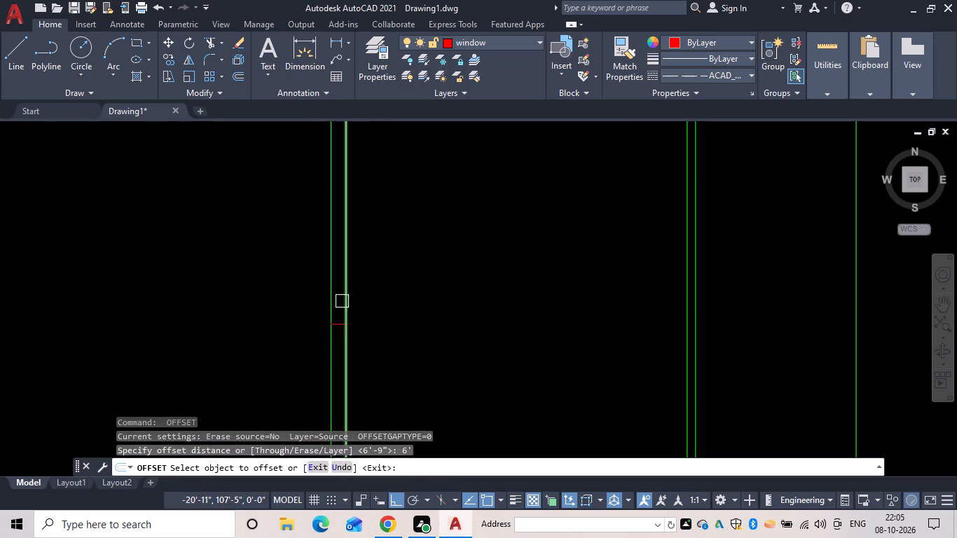
{"action": "scroll", "coordinate": [340, 308], "scroll_direction": "up", "scroll_amount": 1}
{"action": "left_click", "coordinate": [336, 329]}
{"action": "left_click", "coordinate": [345, 282]}
{"action": "scroll", "coordinate": [380, 277], "scroll_direction": "down", "scroll_amount": 2}
{"action": "middle_click_drag", "start_coordinate": [380, 277], "coordinate": [360, 309]}
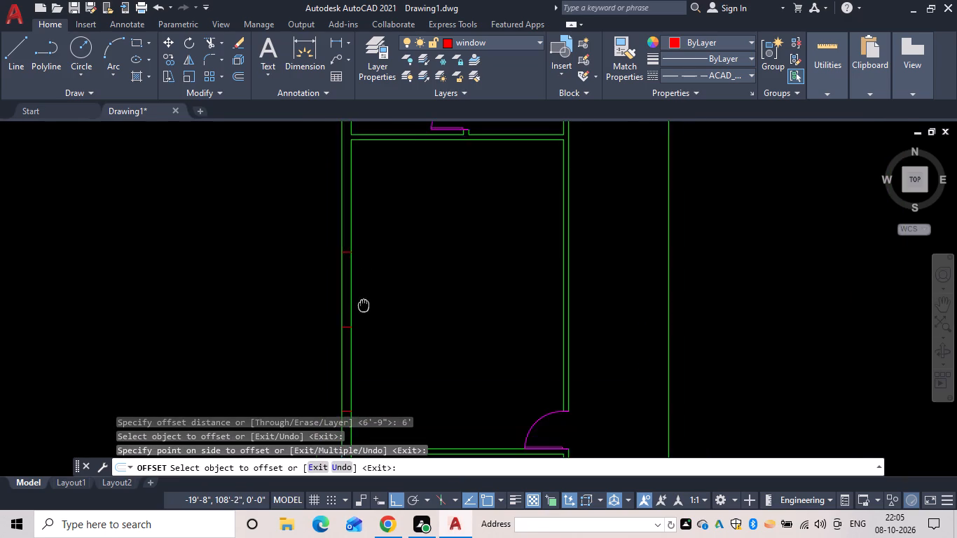
{"action": "middle_click_drag", "start_coordinate": [360, 309], "coordinate": [338, 335]}
{"action": "scroll", "coordinate": [345, 277], "scroll_direction": "down", "scroll_amount": 1}
{"action": "middle_click_drag", "start_coordinate": [346, 274], "coordinate": [336, 208]}
{"action": "key", "text": "space"}
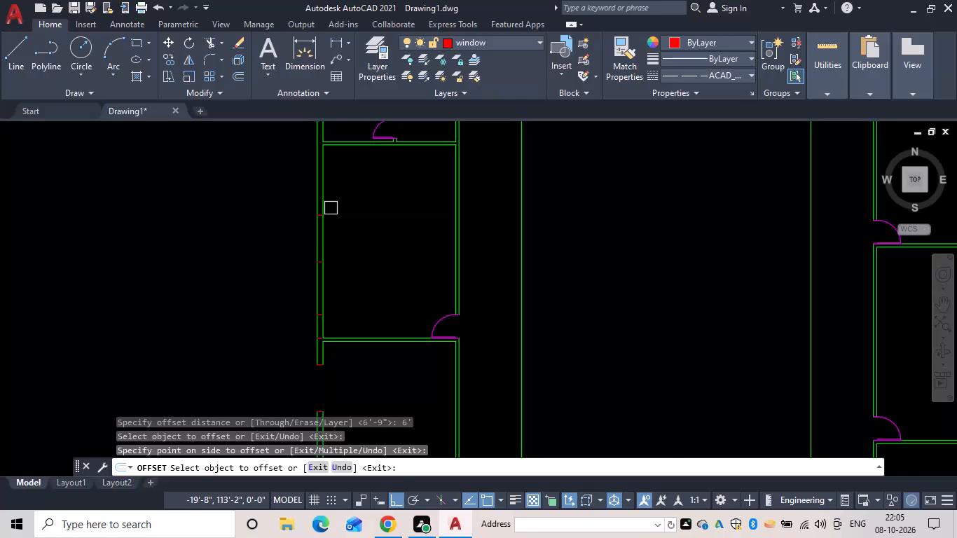
Offset the second window's south edge 6' northward to mark its north edge.
{"action": "key", "text": "space"}
{"action": "scroll", "coordinate": [318, 220], "scroll_direction": "up", "scroll_amount": 2}
{"action": "type", "text": "6'"}
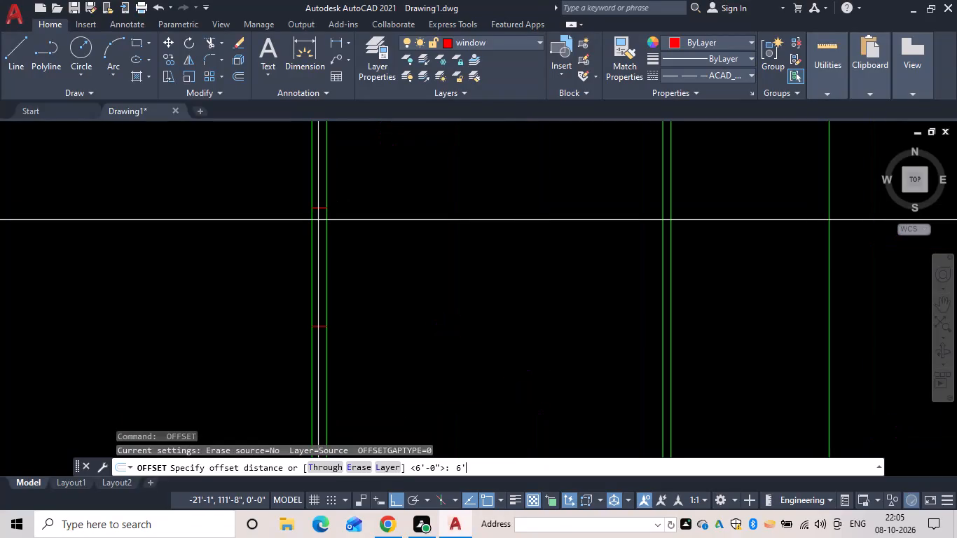
{"action": "key", "text": "space"}
{"action": "left_click", "coordinate": [324, 207]}
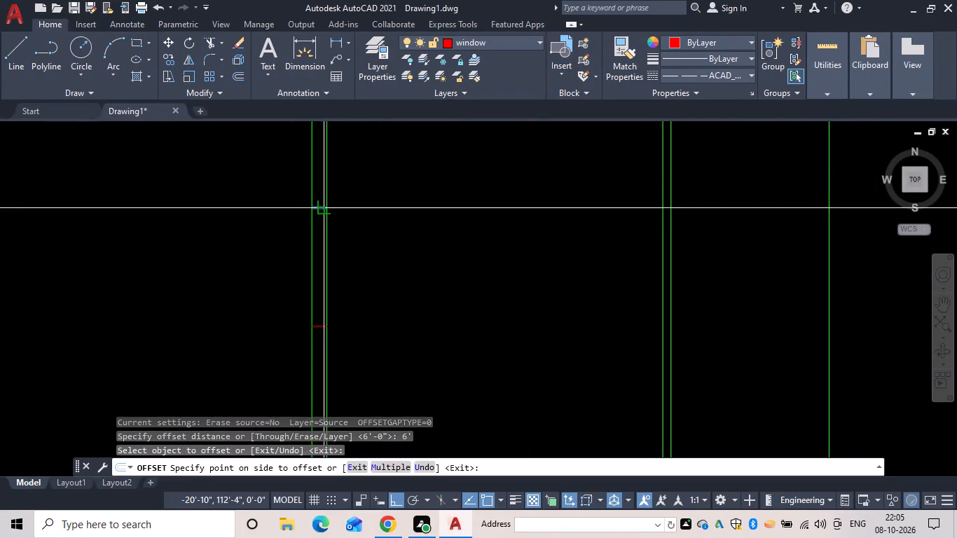
{"action": "left_click", "coordinate": [334, 178]}
{"action": "scroll", "coordinate": [345, 186], "scroll_direction": "down", "scroll_amount": 2}
{"action": "middle_click_drag", "start_coordinate": [346, 187], "coordinate": [333, 250]}
{"action": "key", "text": "Escape"}
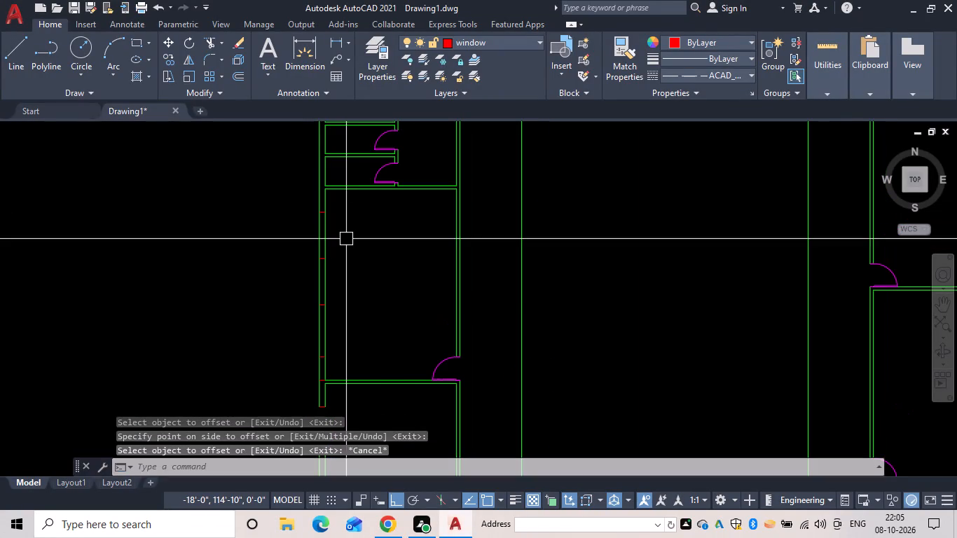
Trim the west wall lines within the room's two window openings and remove the corner reference line.
{"action": "type", "text": "tr"}
{"action": "key", "text": "space"}
{"action": "scroll", "coordinate": [346, 237], "scroll_direction": "up", "scroll_amount": 3}
{"action": "left_click_drag", "start_coordinate": [347, 235], "coordinate": [113, 258]}
{"action": "scroll", "coordinate": [151, 283], "scroll_direction": "down", "scroll_amount": 1}
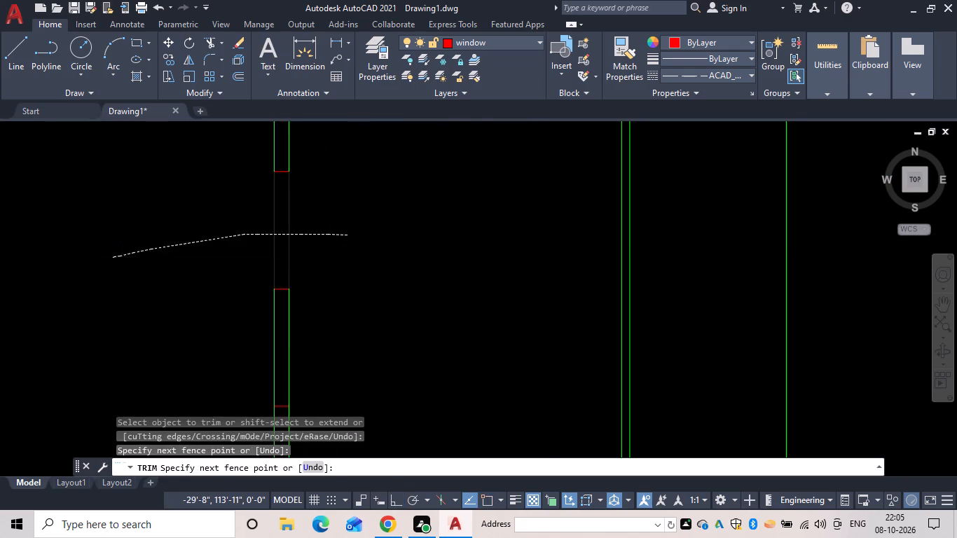
{"action": "middle_click_drag", "start_coordinate": [151, 283], "coordinate": [178, 167]}
{"action": "left_click_drag", "start_coordinate": [169, 252], "coordinate": [322, 277]}
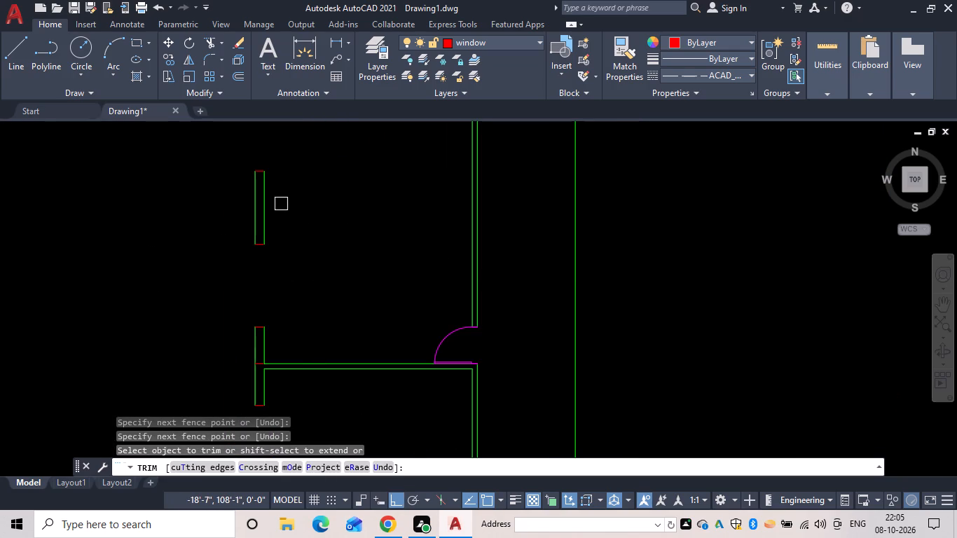
{"action": "scroll", "coordinate": [242, 380], "scroll_direction": "up", "scroll_amount": 3}
{"action": "left_click", "coordinate": [296, 305]}
{"action": "left_click", "coordinate": [304, 322]}
{"action": "key", "text": "Escape"}
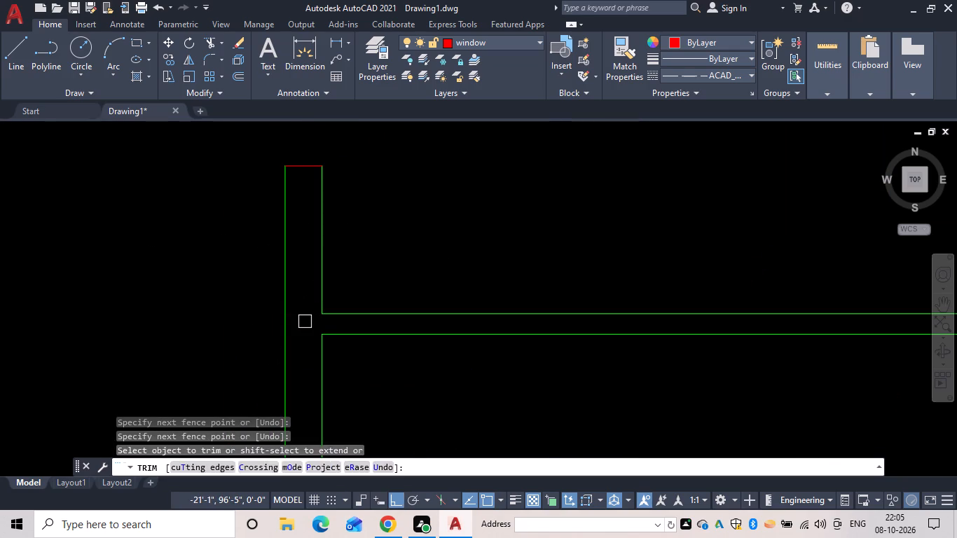
Draw a centre line across the west wall at the midpoint of the southernmost toilet stall's inner wall face.
{"action": "scroll", "coordinate": [329, 296], "scroll_direction": "down", "scroll_amount": 4}
{"action": "middle_click", "coordinate": [329, 296]}
{"action": "scroll", "coordinate": [344, 291], "scroll_direction": "down", "scroll_amount": 2}
{"action": "middle_click_drag", "start_coordinate": [344, 291], "coordinate": [349, 303]}
{"action": "scroll", "coordinate": [349, 199], "scroll_direction": "up", "scroll_amount": 3}
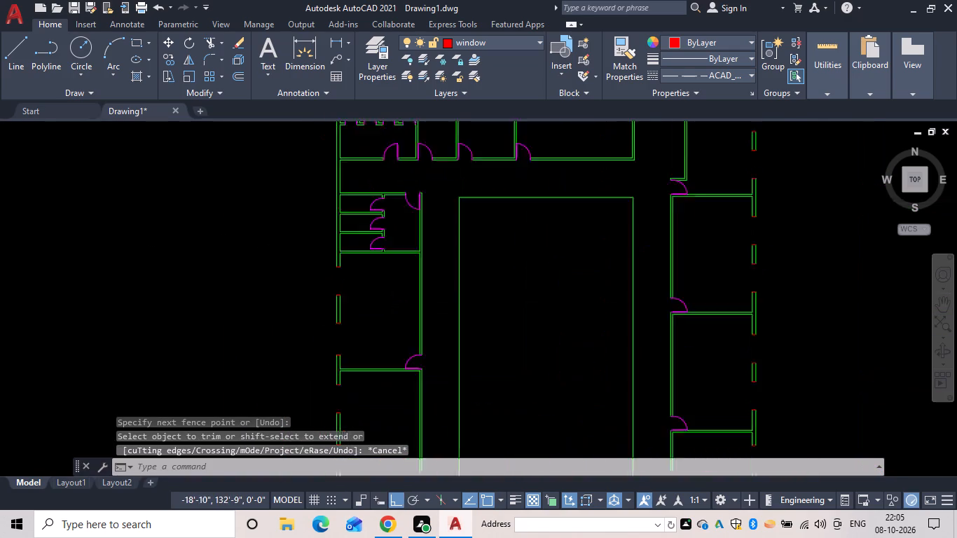
{"action": "key", "text": "Escape"}
{"action": "type", "text": "l"}
{"action": "key", "text": "space"}
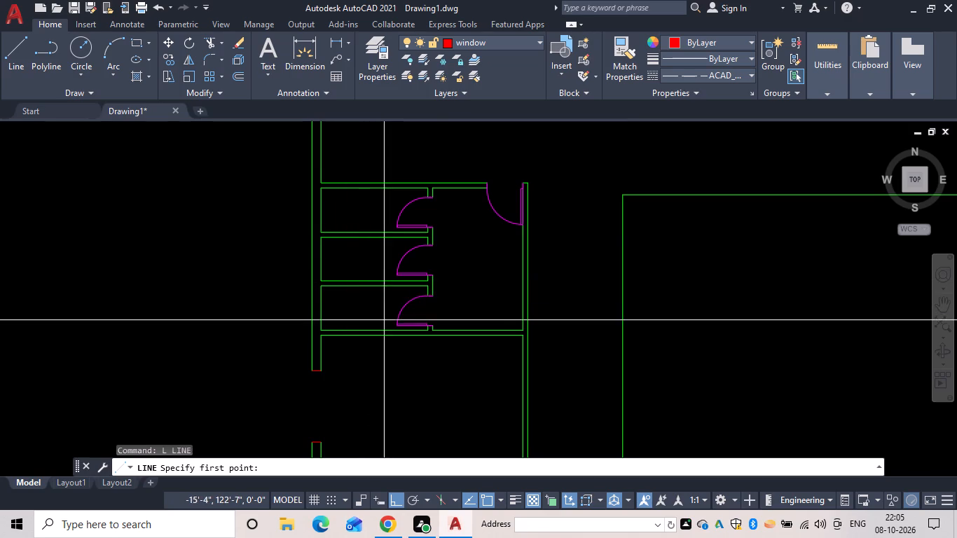
{"action": "scroll", "coordinate": [357, 301], "scroll_direction": "up", "scroll_amount": 2}
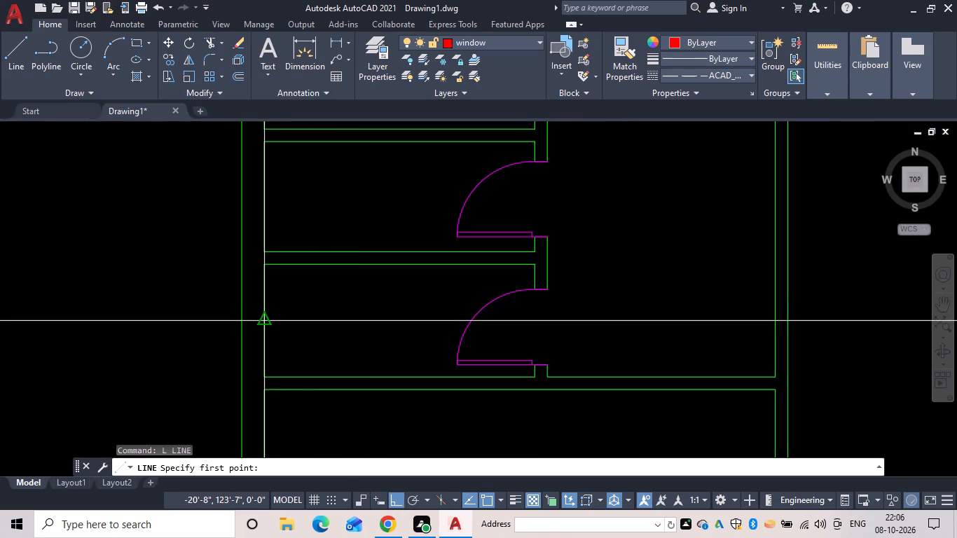
{"action": "left_click", "coordinate": [263, 324]}
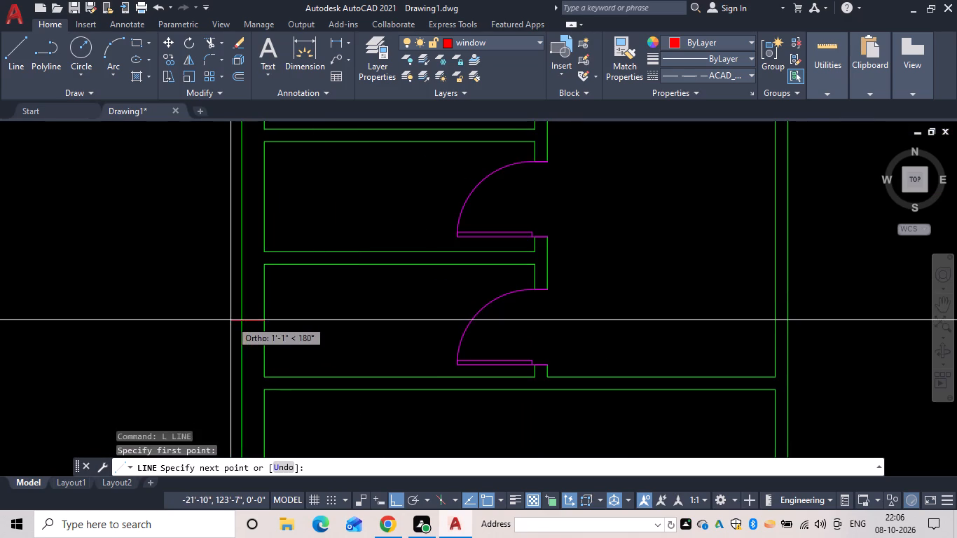
{"action": "left_click", "coordinate": [240, 319]}
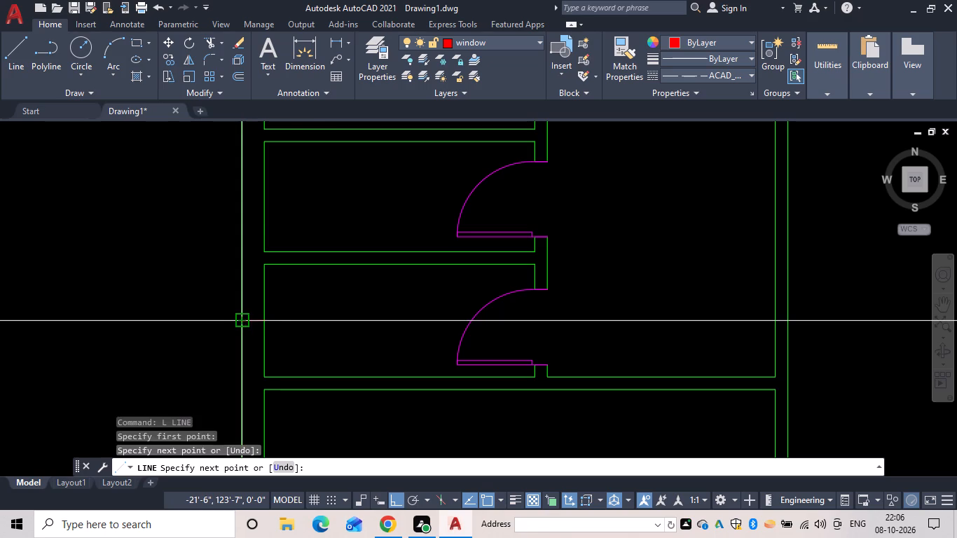
{"action": "key", "text": "space"}
Draw a centre line across the west wall at the midpoint of the middle toilet stall's inner wall face.
{"action": "middle_click_drag", "start_coordinate": [287, 217], "coordinate": [331, 352]}
{"action": "key", "text": "space"}
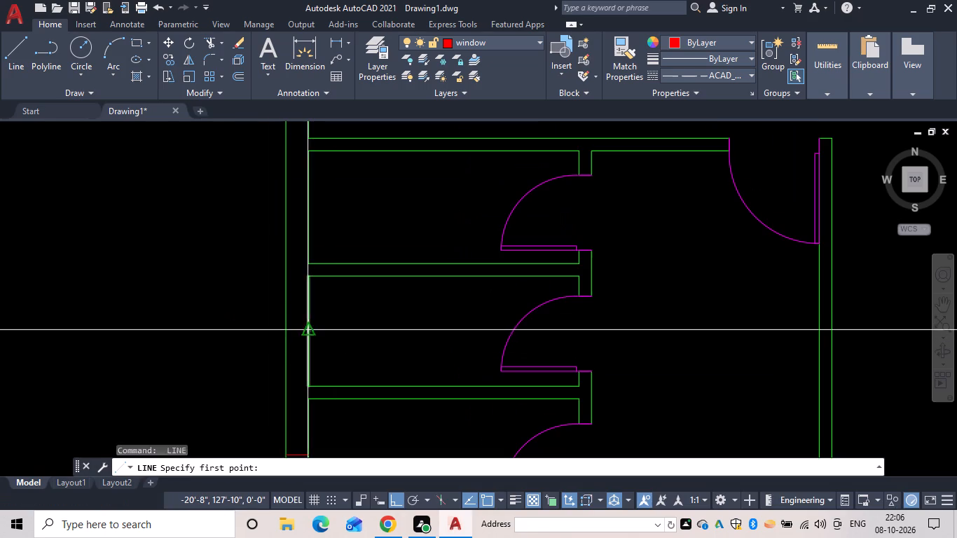
{"action": "left_click", "coordinate": [308, 331]}
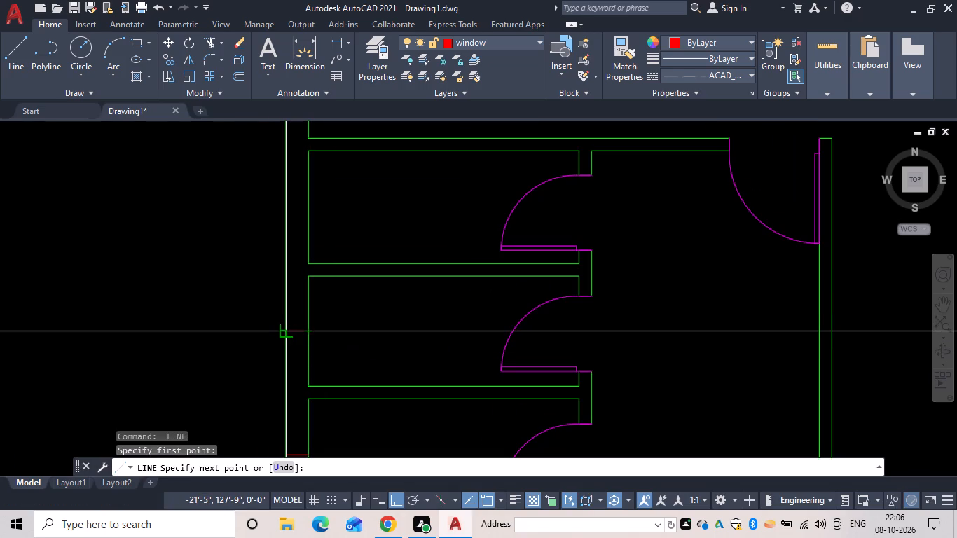
{"action": "left_click", "coordinate": [286, 331]}
{"action": "key", "text": "space"}
Draw a centre line across the west wall at the midpoint of the northernmost toilet stall's inner wall face.
{"action": "scroll", "coordinate": [296, 331], "scroll_direction": "up", "scroll_amount": 2}
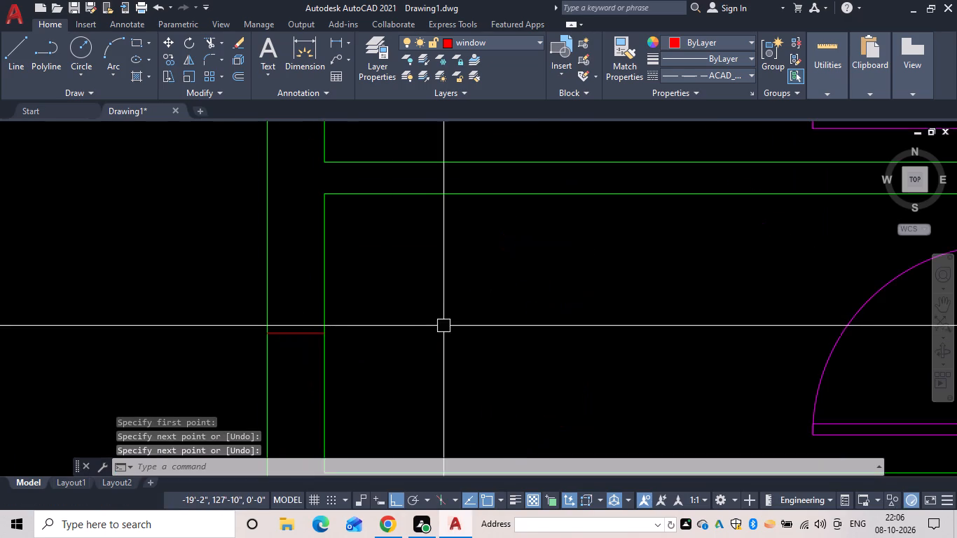
{"action": "scroll", "coordinate": [237, 382], "scroll_direction": "up", "scroll_amount": 4}
{"action": "scroll", "coordinate": [347, 377], "scroll_direction": "down", "scroll_amount": 2}
{"action": "middle_click_drag", "start_coordinate": [347, 377], "coordinate": [333, 399]}
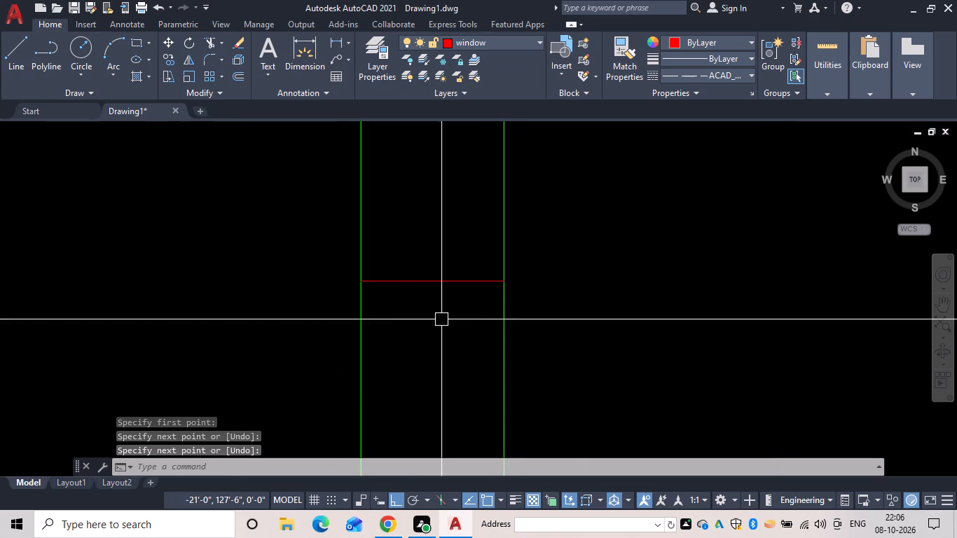
{"action": "scroll", "coordinate": [441, 319], "scroll_direction": "down", "scroll_amount": 2}
{"action": "middle_click_drag", "start_coordinate": [441, 319], "coordinate": [413, 418]}
{"action": "scroll", "coordinate": [413, 418], "scroll_direction": "down", "scroll_amount": 4}
{"action": "middle_click_drag", "start_coordinate": [424, 391], "coordinate": [422, 421]}
{"action": "scroll", "coordinate": [423, 400], "scroll_direction": "up", "scroll_amount": 3}
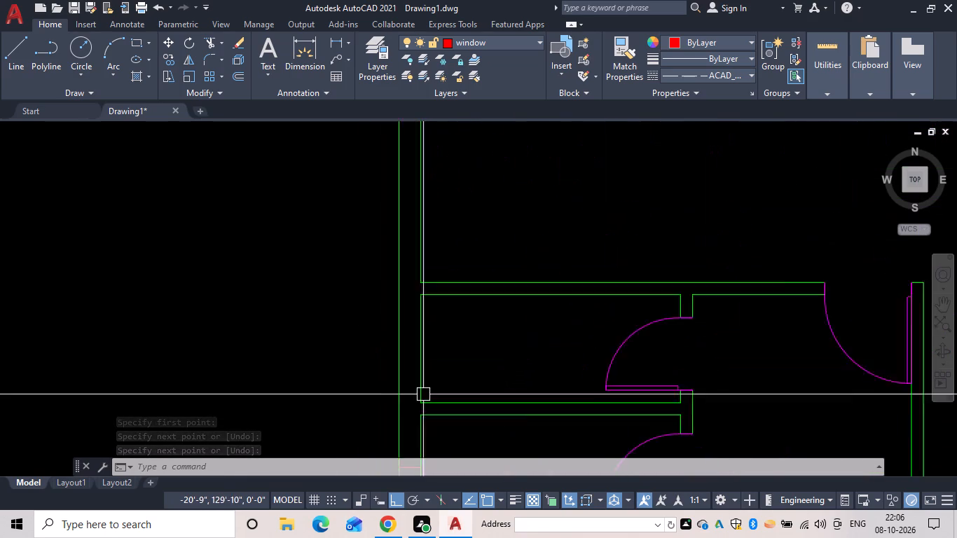
{"action": "key", "text": "space"}
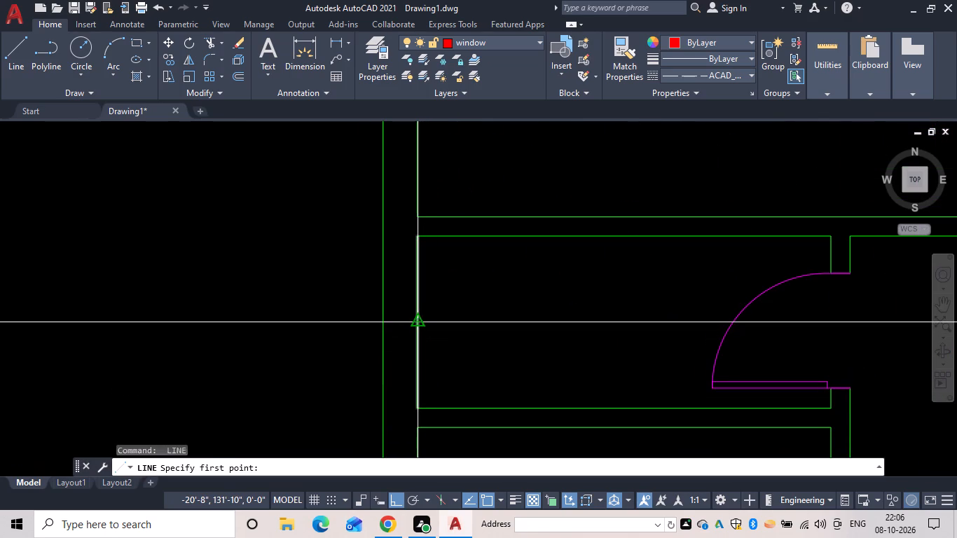
{"action": "left_click", "coordinate": [417, 322]}
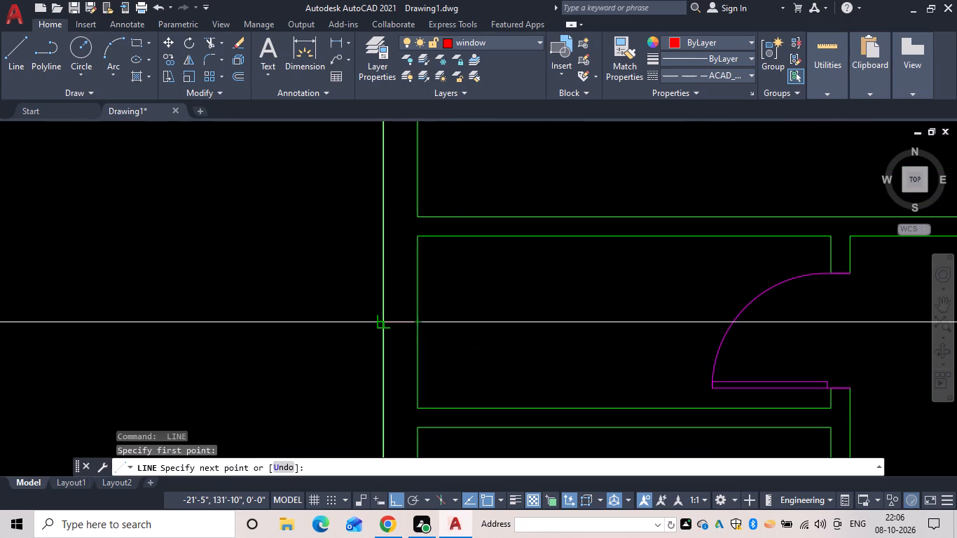
{"action": "left_click", "coordinate": [384, 322]}
{"action": "key", "text": "space"}
Draw a centre line across the west wall midway along the corridor end north of the toilet stalls.
{"action": "scroll", "coordinate": [412, 291], "scroll_direction": "down", "scroll_amount": 2}
{"action": "middle_click_drag", "start_coordinate": [413, 296], "coordinate": [401, 355]}
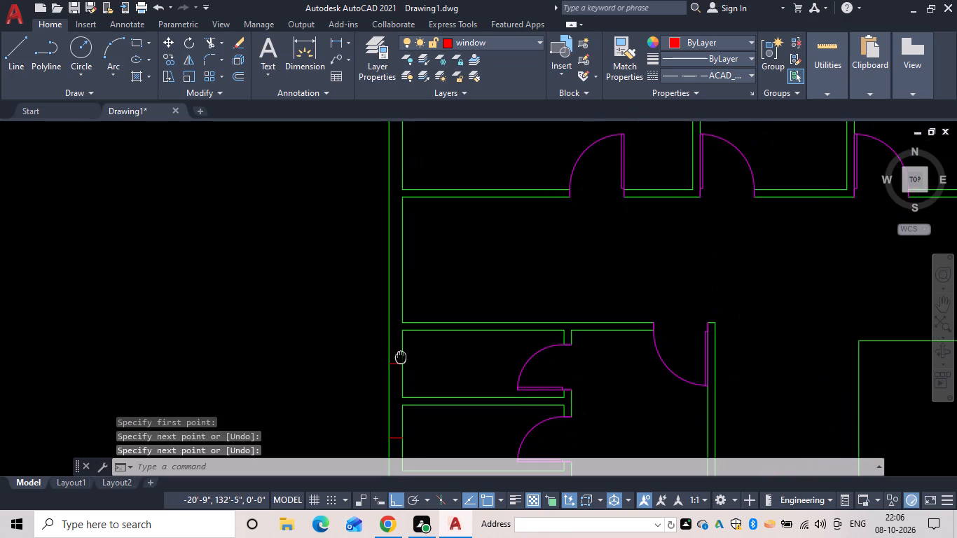
{"action": "middle_click_drag", "start_coordinate": [401, 355], "coordinate": [401, 351]}
{"action": "scroll", "coordinate": [402, 244], "scroll_direction": "up", "scroll_amount": 2}
{"action": "key", "text": "space"}
{"action": "scroll", "coordinate": [396, 263], "scroll_direction": "down", "scroll_amount": 3}
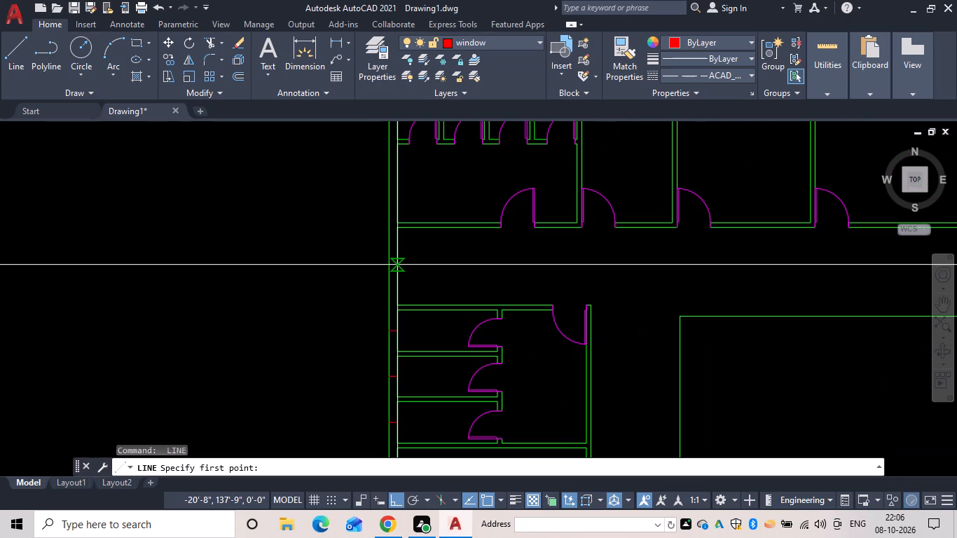
{"action": "left_click", "coordinate": [397, 269]}
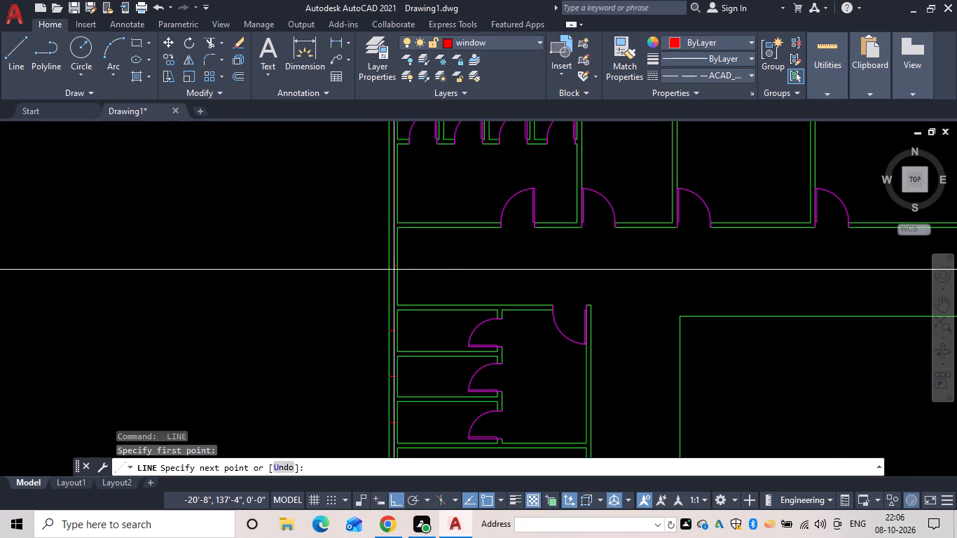
{"action": "left_click", "coordinate": [389, 266]}
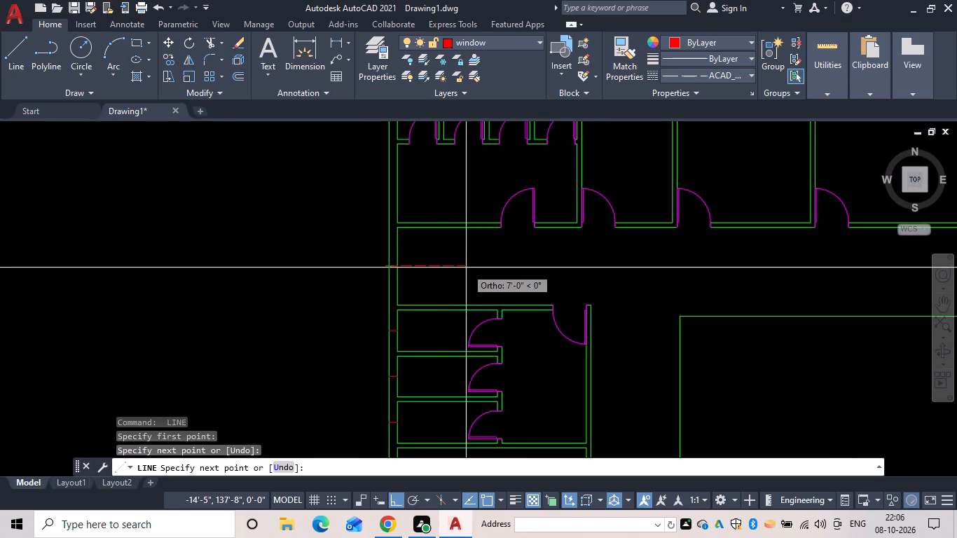
{"action": "key", "text": "Escape"}
{"action": "key", "text": "Escape"}
Offset the northernmost stall's centre line 1' to the north and south to mark its window edges.
{"action": "type", "text": "of 1'"}
{"action": "key", "text": "space"}
{"action": "middle_click_drag", "start_coordinate": [415, 320], "coordinate": [407, 258]}
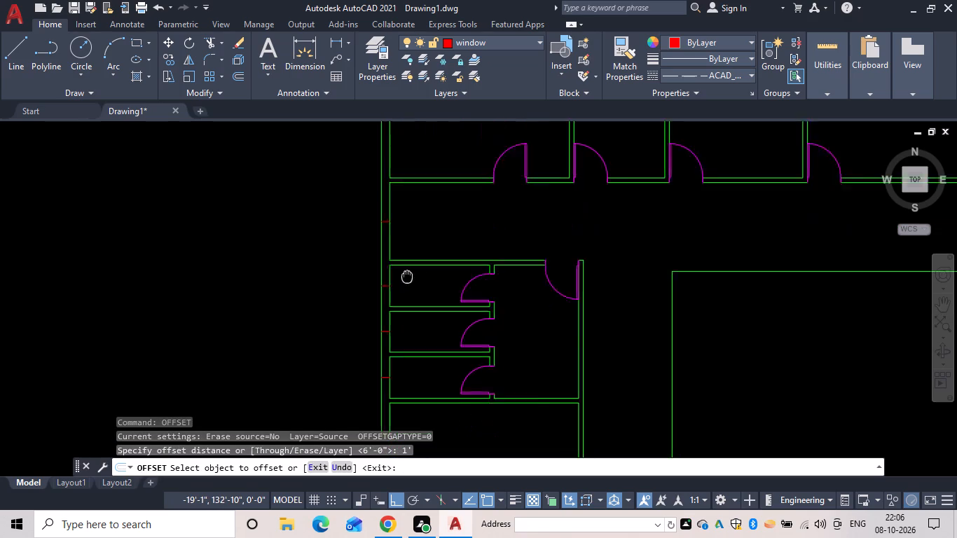
{"action": "middle_click_drag", "start_coordinate": [407, 258], "coordinate": [402, 205]}
{"action": "scroll", "coordinate": [402, 205], "scroll_direction": "up", "scroll_amount": 2}
{"action": "scroll", "coordinate": [385, 227], "scroll_direction": "down", "scroll_amount": 2}
{"action": "middle_click_drag", "start_coordinate": [385, 227], "coordinate": [394, 168]}
{"action": "scroll", "coordinate": [394, 168], "scroll_direction": "up", "scroll_amount": 4}
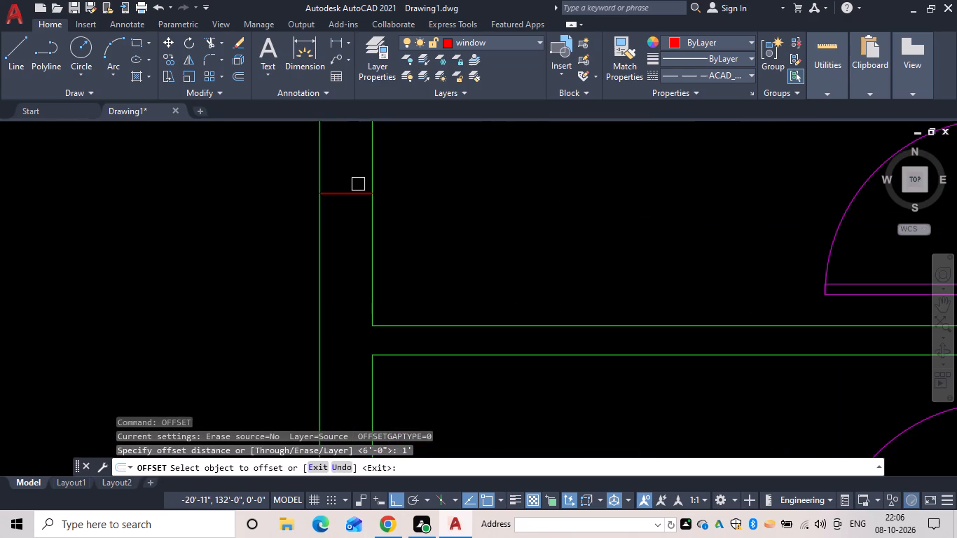
{"action": "left_click_drag", "start_coordinate": [357, 192], "coordinate": [354, 174]}
{"action": "left_click_drag", "start_coordinate": [352, 138], "coordinate": [353, 157]}
{"action": "left_click", "coordinate": [360, 194]}
{"action": "left_click", "coordinate": [356, 280]}
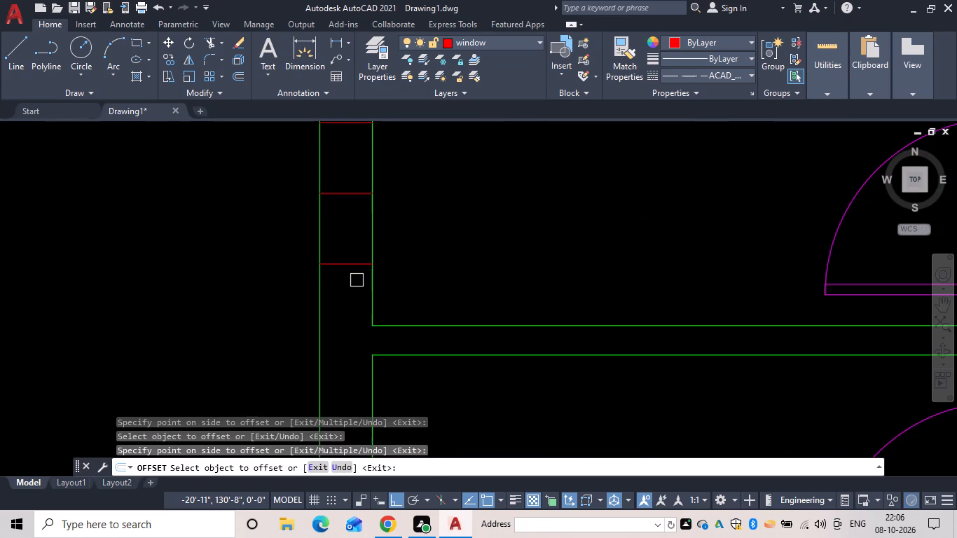
Offset the middle stall's centre line 1' to the north and south to mark its window edges.
{"action": "scroll", "coordinate": [363, 282], "scroll_direction": "down", "scroll_amount": 2}
{"action": "middle_click_drag", "start_coordinate": [364, 286], "coordinate": [376, 162]}
{"action": "scroll", "coordinate": [366, 242], "scroll_direction": "up", "scroll_amount": 3}
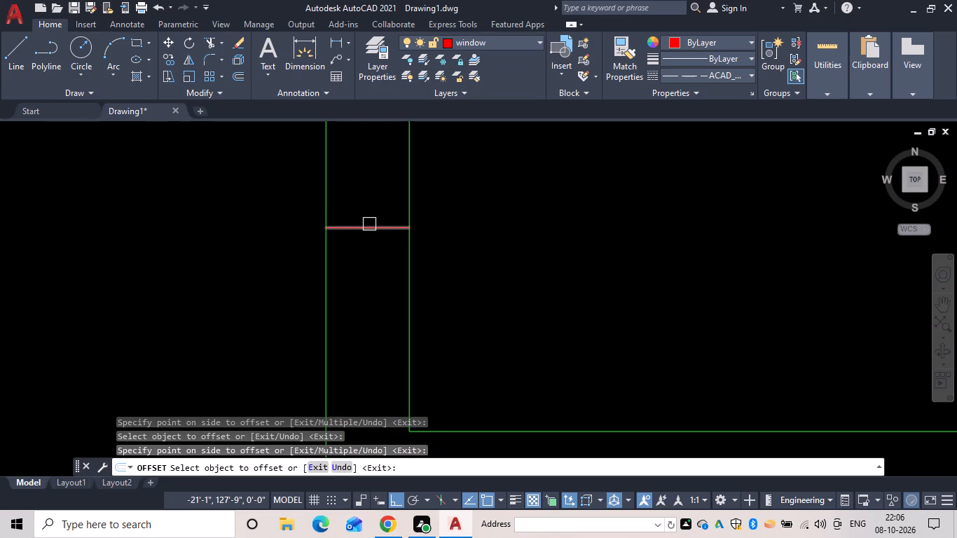
{"action": "left_click_drag", "start_coordinate": [369, 224], "coordinate": [371, 212]}
{"action": "left_click", "coordinate": [375, 198]}
{"action": "left_click", "coordinate": [383, 229]}
{"action": "left_click", "coordinate": [386, 315]}
Offset the southernmost toilet stall's centre line 1' to the north and south to mark its window edges.
{"action": "scroll", "coordinate": [390, 315], "scroll_direction": "down", "scroll_amount": 2}
{"action": "middle_click_drag", "start_coordinate": [390, 315], "coordinate": [387, 208]}
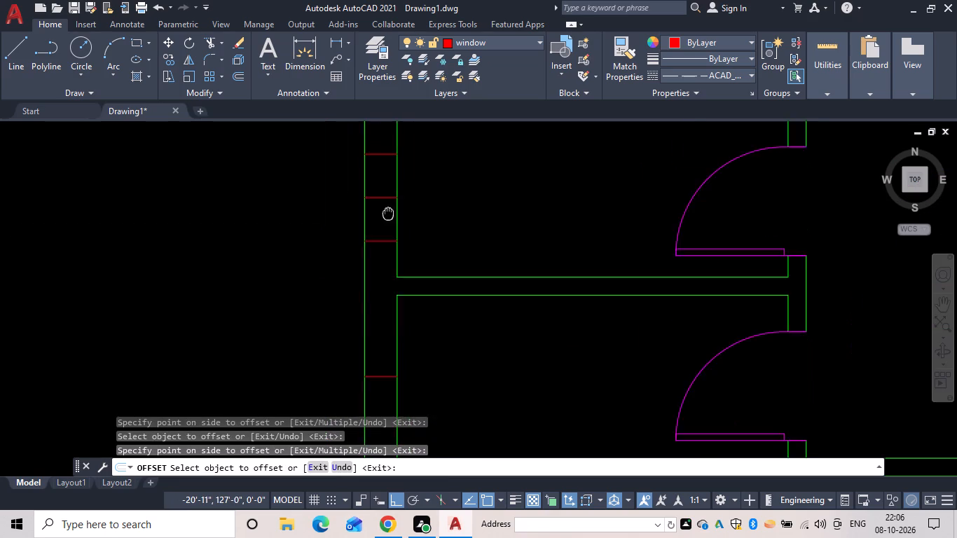
{"action": "middle_click_drag", "start_coordinate": [387, 208], "coordinate": [384, 190]}
{"action": "left_click_drag", "start_coordinate": [383, 334], "coordinate": [381, 320]}
{"action": "left_click_drag", "start_coordinate": [378, 297], "coordinate": [380, 308]}
{"action": "left_click", "coordinate": [379, 336]}
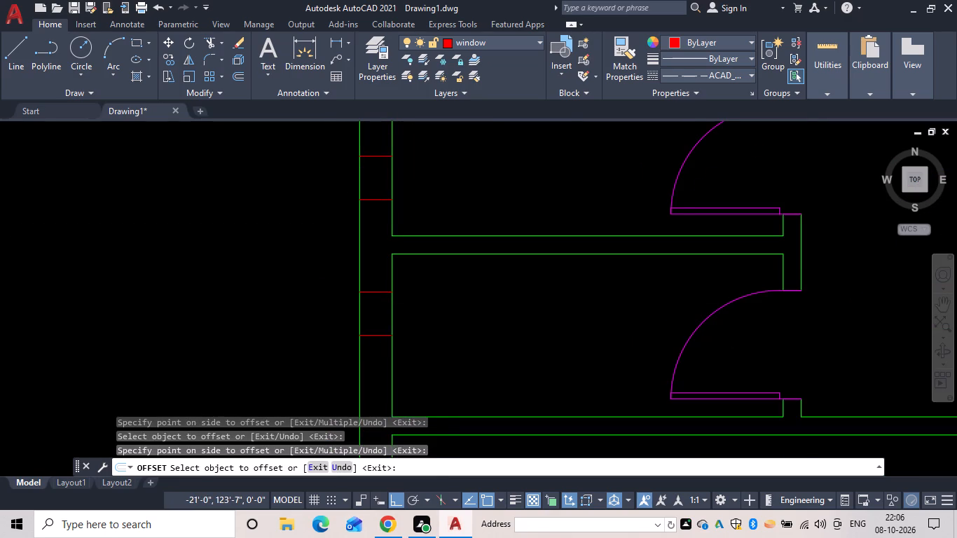
{"action": "left_click", "coordinate": [355, 378]}
Offset the corridor end's centre line repeatedly by 1' to mark window edges 3' north and 3' south of it.
{"action": "scroll", "coordinate": [376, 349], "scroll_direction": "down", "scroll_amount": 1}
{"action": "middle_click_drag", "start_coordinate": [373, 298], "coordinate": [393, 443]}
{"action": "scroll", "coordinate": [390, 443], "scroll_direction": "down", "scroll_amount": 1}
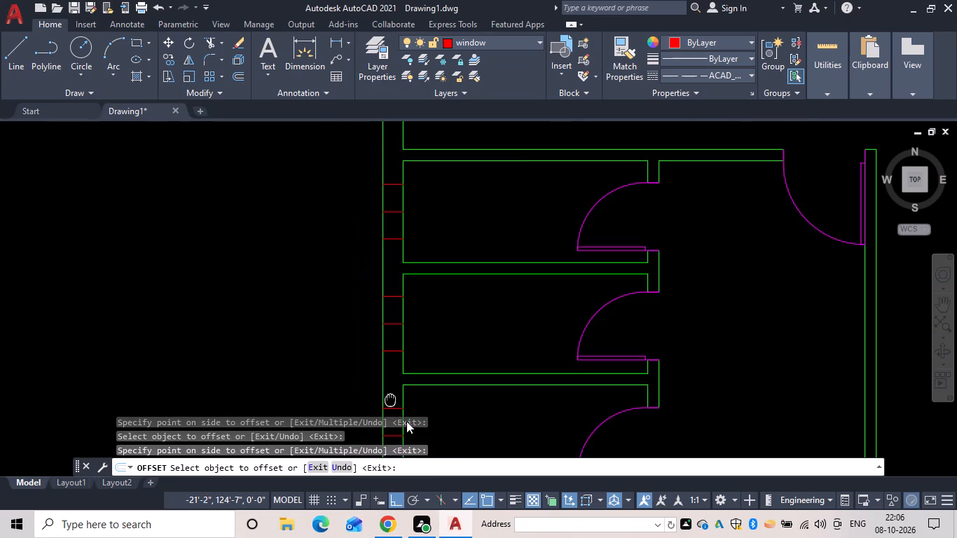
{"action": "middle_click_drag", "start_coordinate": [392, 243], "coordinate": [380, 329]}
{"action": "scroll", "coordinate": [380, 324], "scroll_direction": "up", "scroll_amount": 2}
{"action": "left_click_drag", "start_coordinate": [380, 308], "coordinate": [380, 284]}
{"action": "left_click", "coordinate": [380, 266]}
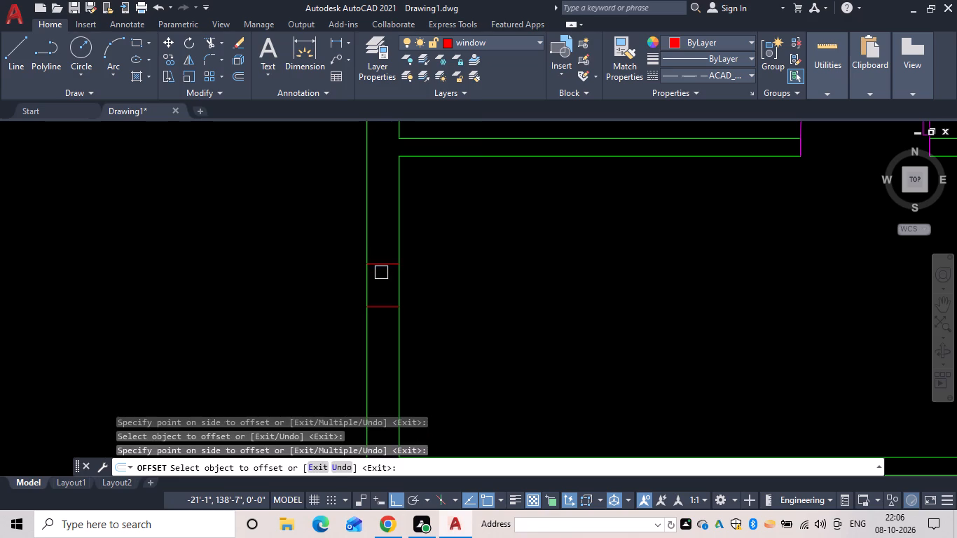
{"action": "left_click", "coordinate": [383, 307]}
{"action": "left_click", "coordinate": [376, 365]}
{"action": "left_click_drag", "start_coordinate": [388, 350], "coordinate": [385, 365]}
{"action": "left_click_drag", "start_coordinate": [380, 394], "coordinate": [385, 388]}
{"action": "left_click_drag", "start_coordinate": [385, 261], "coordinate": [385, 252]}
{"action": "left_click", "coordinate": [384, 219]}
{"action": "left_click_drag", "start_coordinate": [385, 218], "coordinate": [389, 202]}
{"action": "left_click", "coordinate": [400, 167]}
{"action": "middle_click_drag", "start_coordinate": [383, 358], "coordinate": [377, 254]}
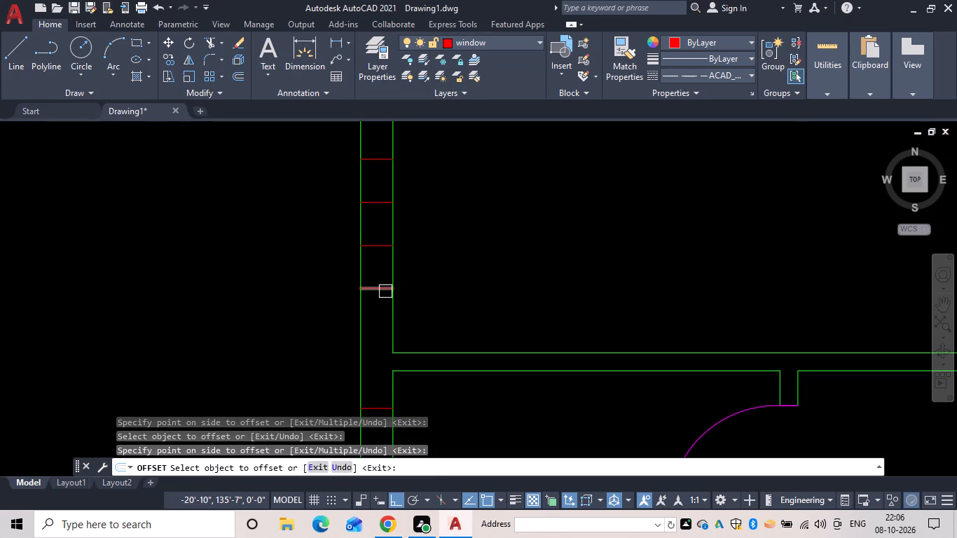
{"action": "left_click_drag", "start_coordinate": [385, 291], "coordinate": [385, 304]}
{"action": "left_click_drag", "start_coordinate": [380, 353], "coordinate": [390, 349]}
{"action": "key", "text": "Escape"}
Trim away the west wall lines and intermediate offset lines between the outer edge marks to open the corridor window.
{"action": "type", "text": "tr"}
{"action": "key", "text": "space"}
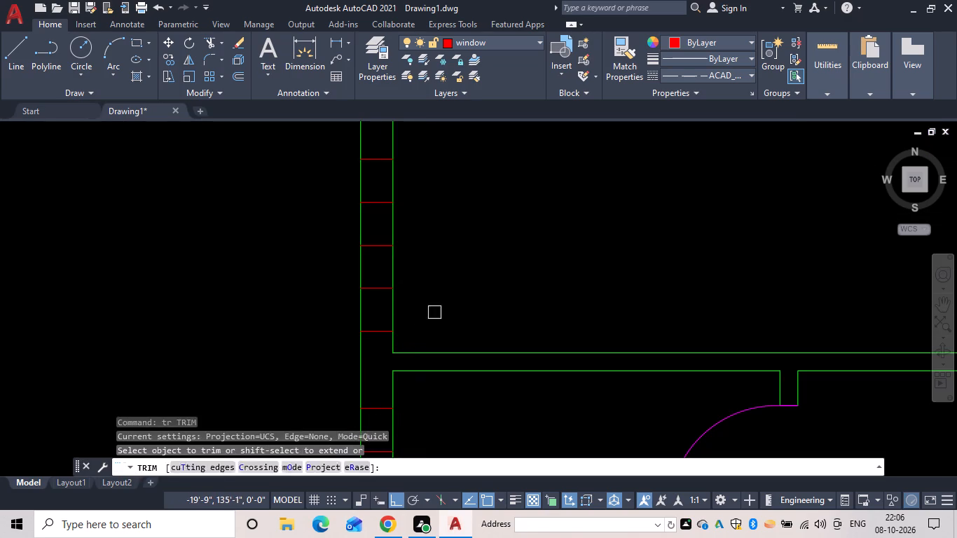
{"action": "left_click_drag", "start_coordinate": [434, 312], "coordinate": [422, 198]}
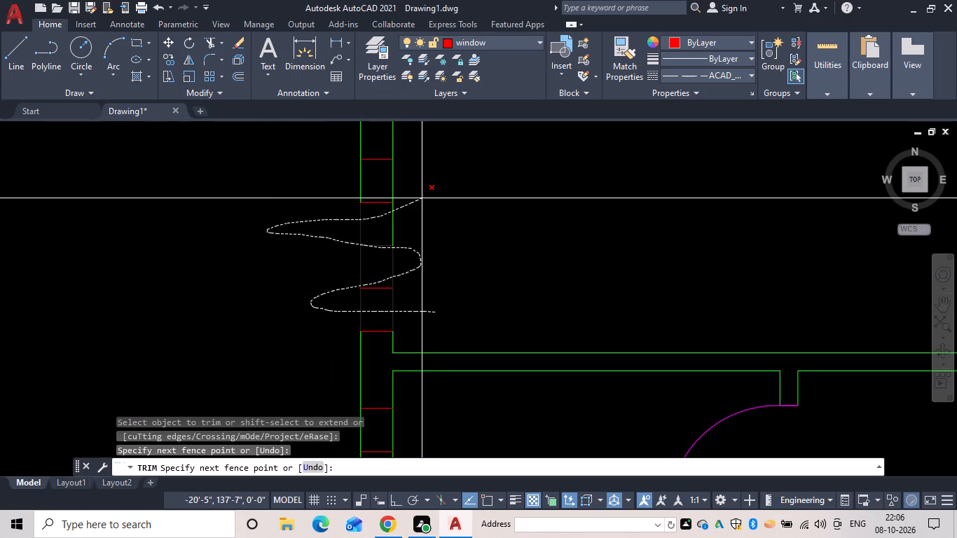
{"action": "left_click_drag", "start_coordinate": [422, 198], "coordinate": [385, 289]}
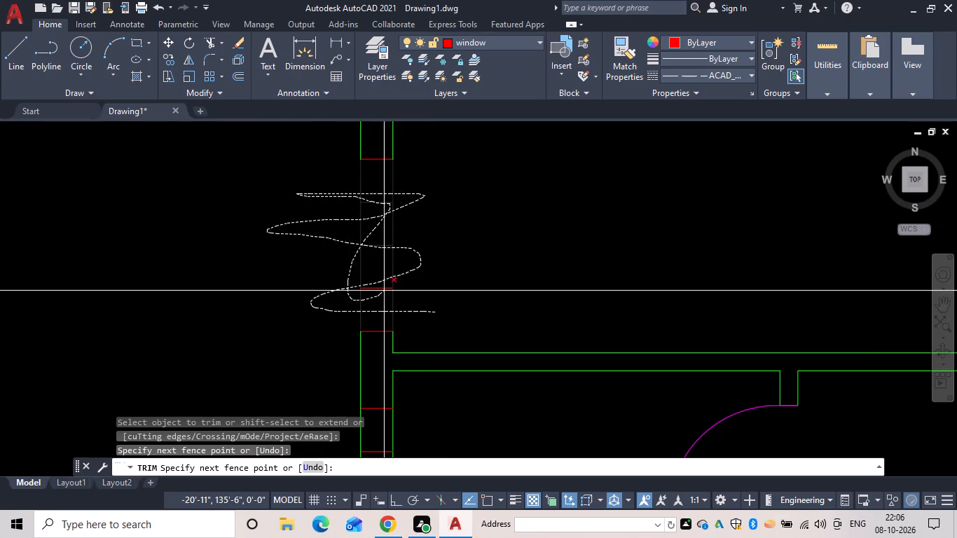
{"action": "left_click_drag", "start_coordinate": [385, 289], "coordinate": [389, 215]}
{"action": "scroll", "coordinate": [395, 232], "scroll_direction": "down", "scroll_amount": 2}
{"action": "middle_click_drag", "start_coordinate": [395, 232], "coordinate": [406, 321]}
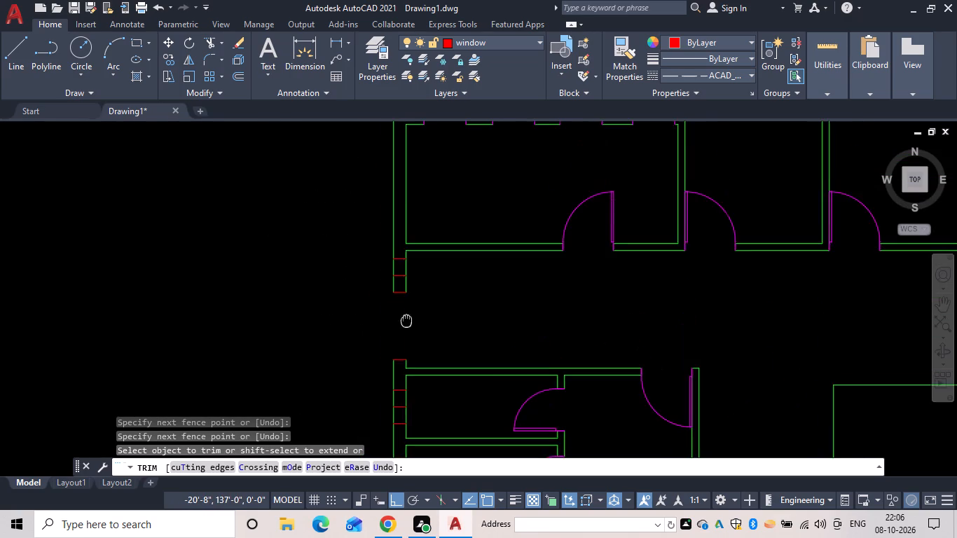
{"action": "middle_click_drag", "start_coordinate": [406, 321], "coordinate": [406, 322]}
{"action": "scroll", "coordinate": [406, 322], "scroll_direction": "up", "scroll_amount": 2}
{"action": "middle_click_drag", "start_coordinate": [406, 318], "coordinate": [413, 375]}
{"action": "left_click_drag", "start_coordinate": [441, 305], "coordinate": [371, 274]}
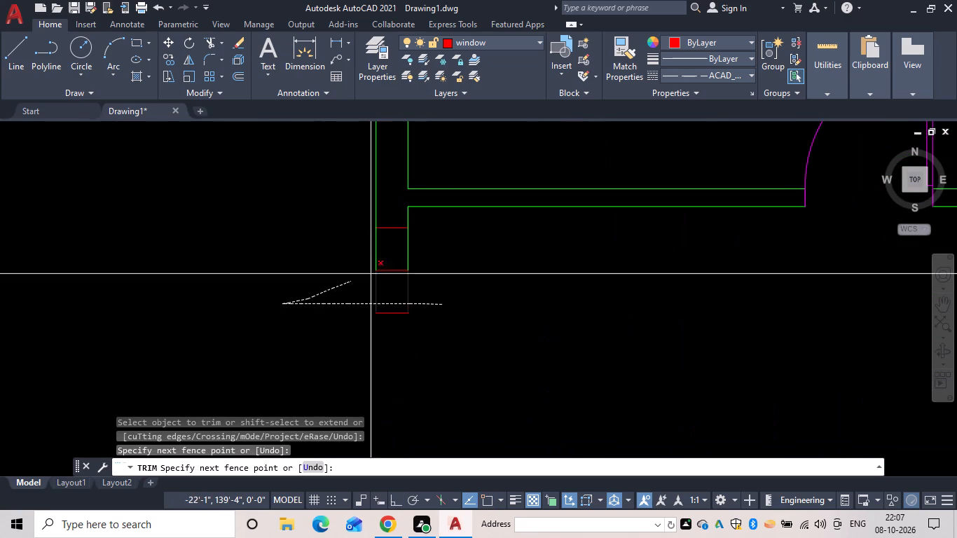
{"action": "left_click_drag", "start_coordinate": [371, 274], "coordinate": [402, 329]}
Trim the wall lines and centre line between the edge marks of the northernmost west-wall stall's window.
{"action": "scroll", "coordinate": [421, 343], "scroll_direction": "down", "scroll_amount": 3}
{"action": "middle_click_drag", "start_coordinate": [420, 343], "coordinate": [392, 228]}
{"action": "scroll", "coordinate": [393, 297], "scroll_direction": "up", "scroll_amount": 4}
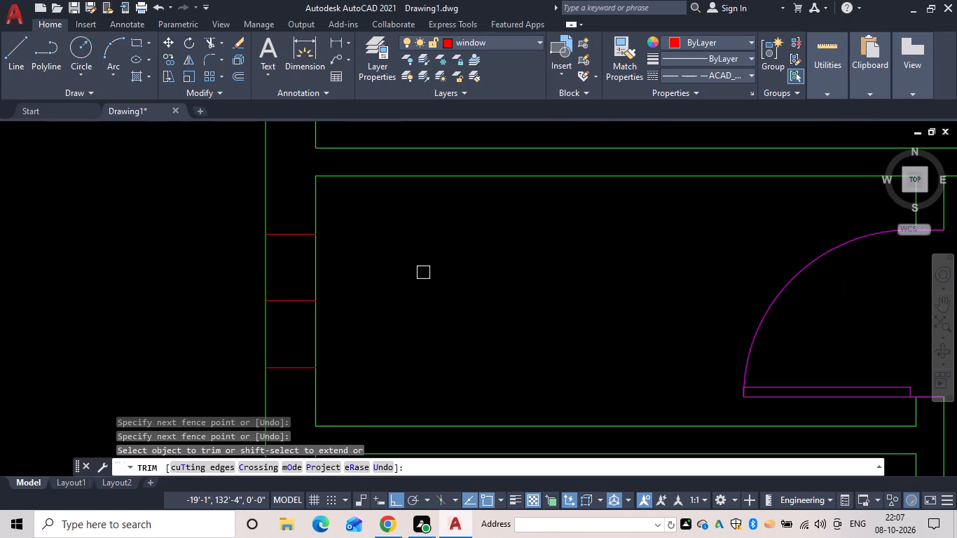
{"action": "left_click_drag", "start_coordinate": [422, 273], "coordinate": [291, 287]}
{"action": "left_click", "coordinate": [308, 305]}
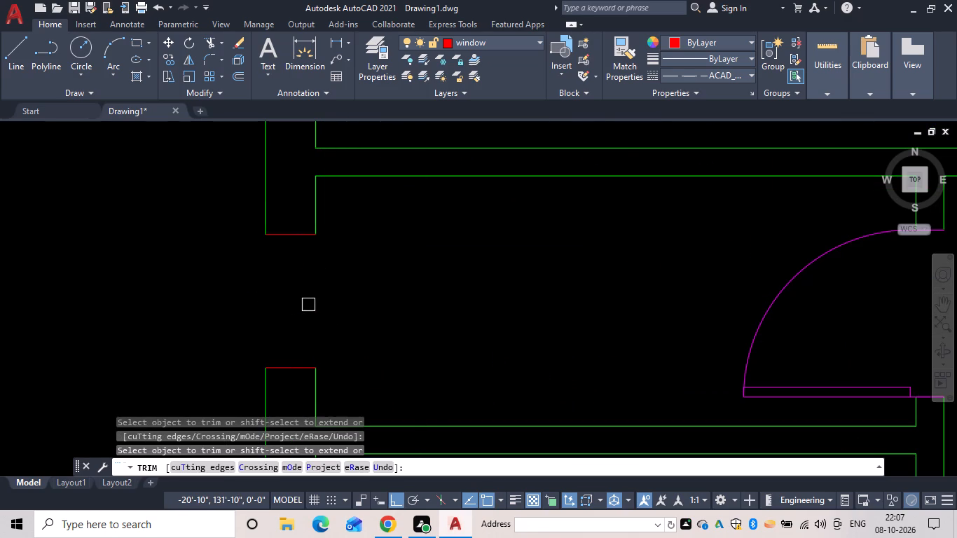
Trim the wall lines and centre line between the edge marks of the middle west-wall stall's window.
{"action": "scroll", "coordinate": [308, 305], "scroll_direction": "down", "scroll_amount": 3}
{"action": "middle_click_drag", "start_coordinate": [308, 305], "coordinate": [357, 167]}
{"action": "scroll", "coordinate": [371, 216], "scroll_direction": "up", "scroll_amount": 3}
{"action": "left_click_drag", "start_coordinate": [390, 262], "coordinate": [322, 296]}
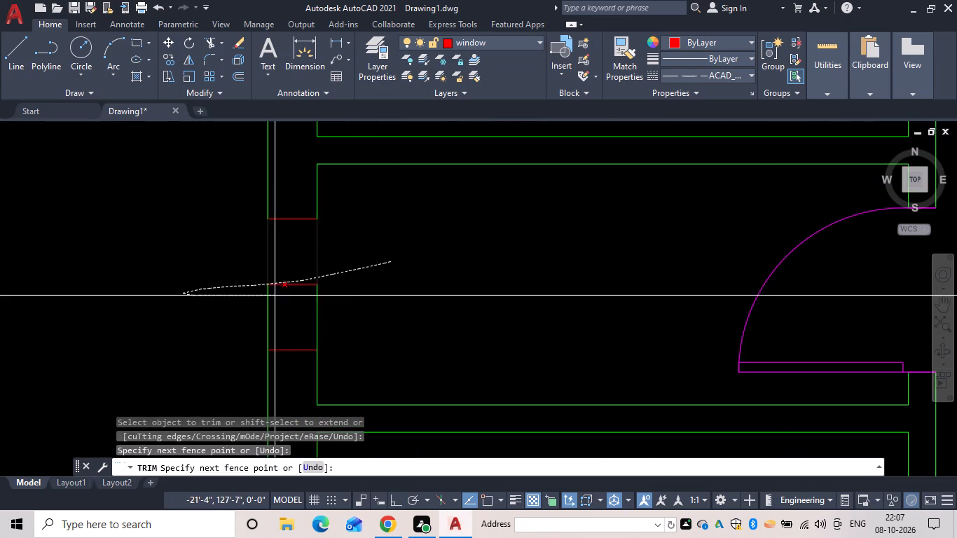
{"action": "left_click_drag", "start_coordinate": [322, 296], "coordinate": [310, 268]}
Trim the wall lines and centre line between the edge marks of the southernmost west-wall stall's window, and end trimming.
{"action": "scroll", "coordinate": [321, 284], "scroll_direction": "down", "scroll_amount": 3}
{"action": "middle_click_drag", "start_coordinate": [321, 284], "coordinate": [382, 155]}
{"action": "scroll", "coordinate": [378, 207], "scroll_direction": "up", "scroll_amount": 3}
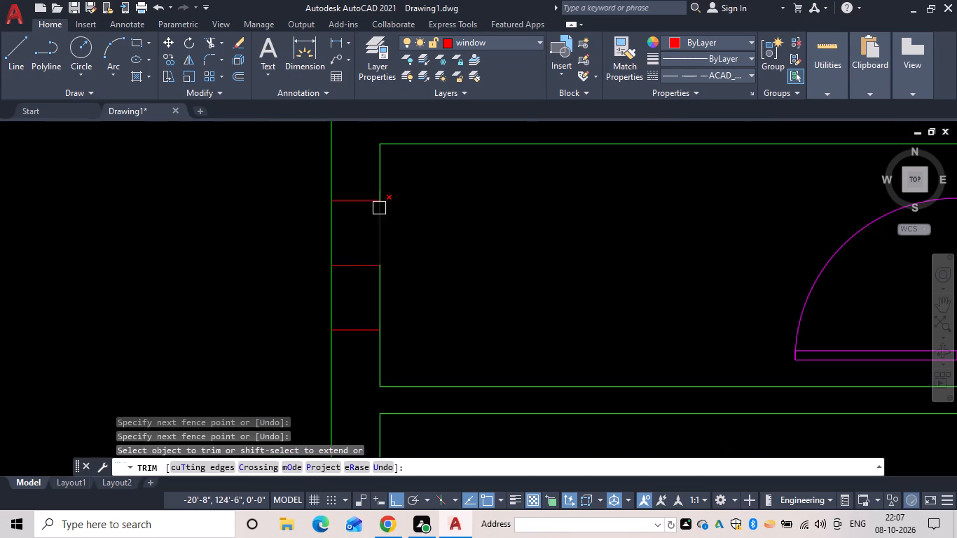
{"action": "left_click_drag", "start_coordinate": [439, 239], "coordinate": [433, 276]}
{"action": "scroll", "coordinate": [422, 278], "scroll_direction": "down", "scroll_amount": 3}
{"action": "middle_click_drag", "start_coordinate": [422, 280], "coordinate": [424, 173]}
{"action": "scroll", "coordinate": [427, 317], "scroll_direction": "down", "scroll_amount": 1}
{"action": "middle_click_drag", "start_coordinate": [431, 321], "coordinate": [435, 340]}
{"action": "scroll", "coordinate": [435, 335], "scroll_direction": "down", "scroll_amount": 2}
{"action": "middle_click_drag", "start_coordinate": [461, 324], "coordinate": [244, 221]}
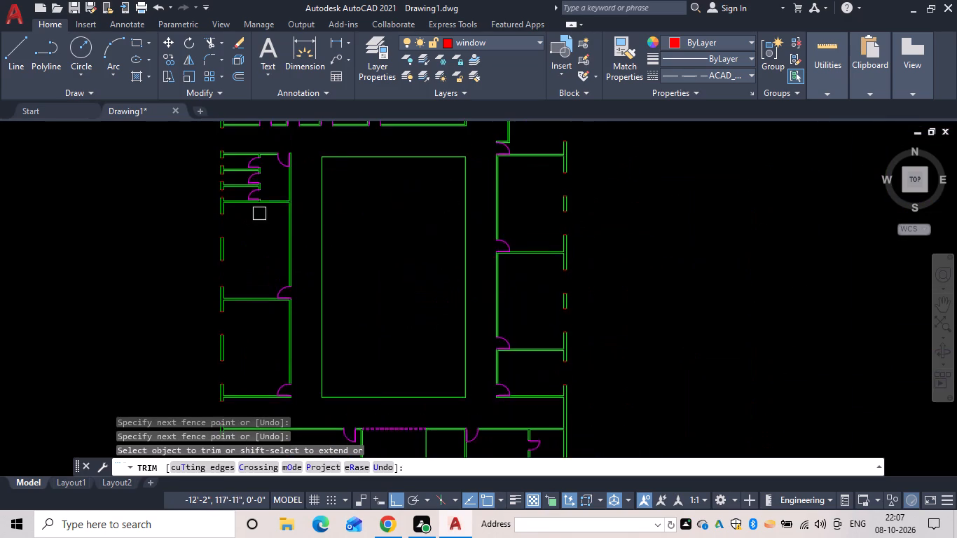
{"action": "scroll", "coordinate": [263, 213], "scroll_direction": "down", "scroll_amount": 2}
{"action": "middle_click_drag", "start_coordinate": [263, 213], "coordinate": [284, 214]}
{"action": "key", "text": "Escape"}
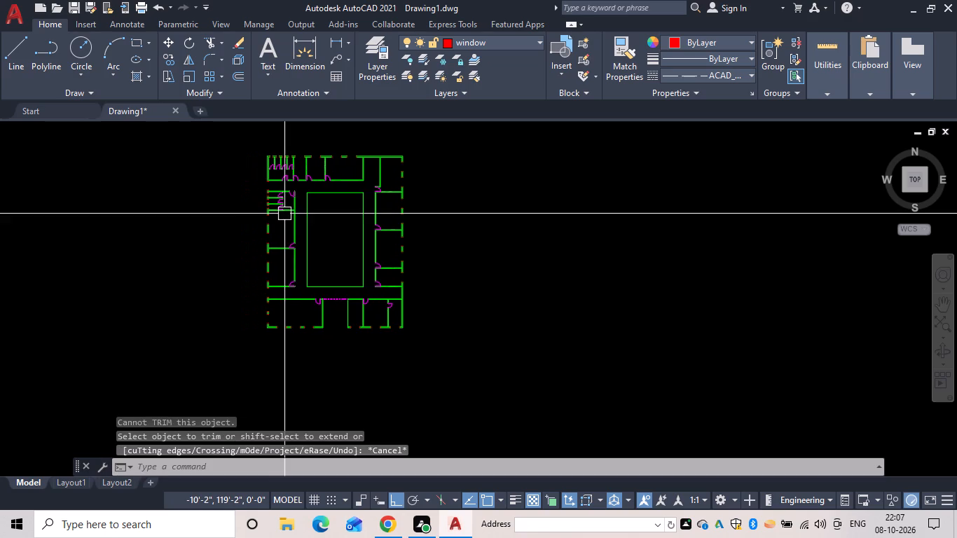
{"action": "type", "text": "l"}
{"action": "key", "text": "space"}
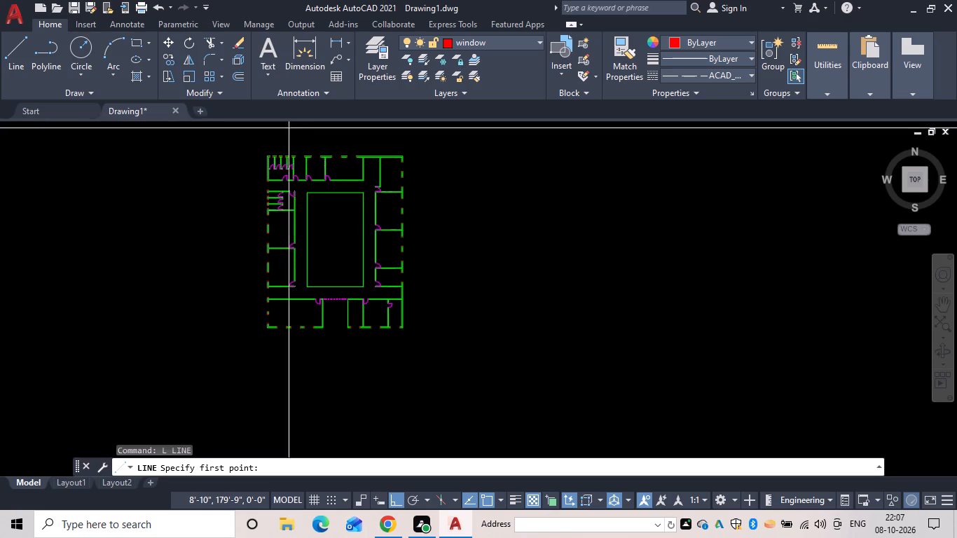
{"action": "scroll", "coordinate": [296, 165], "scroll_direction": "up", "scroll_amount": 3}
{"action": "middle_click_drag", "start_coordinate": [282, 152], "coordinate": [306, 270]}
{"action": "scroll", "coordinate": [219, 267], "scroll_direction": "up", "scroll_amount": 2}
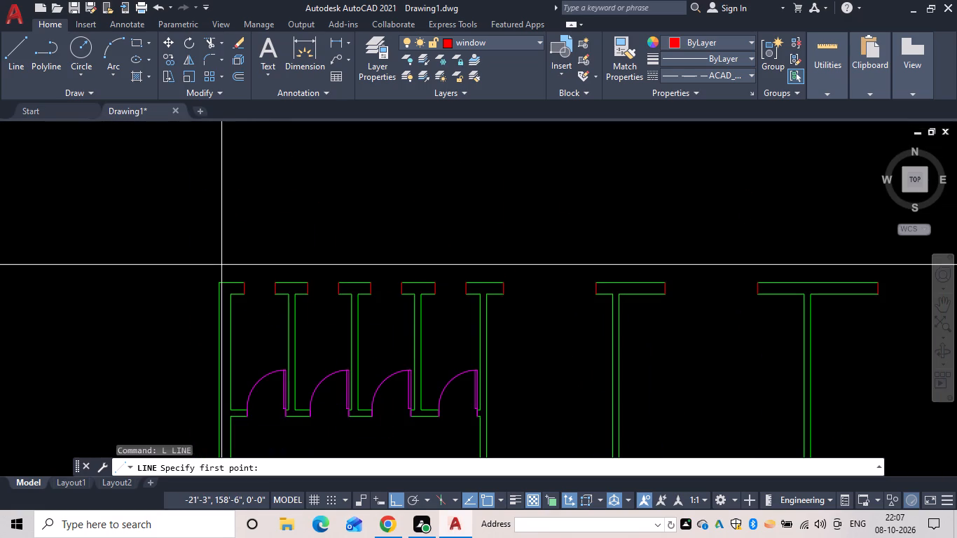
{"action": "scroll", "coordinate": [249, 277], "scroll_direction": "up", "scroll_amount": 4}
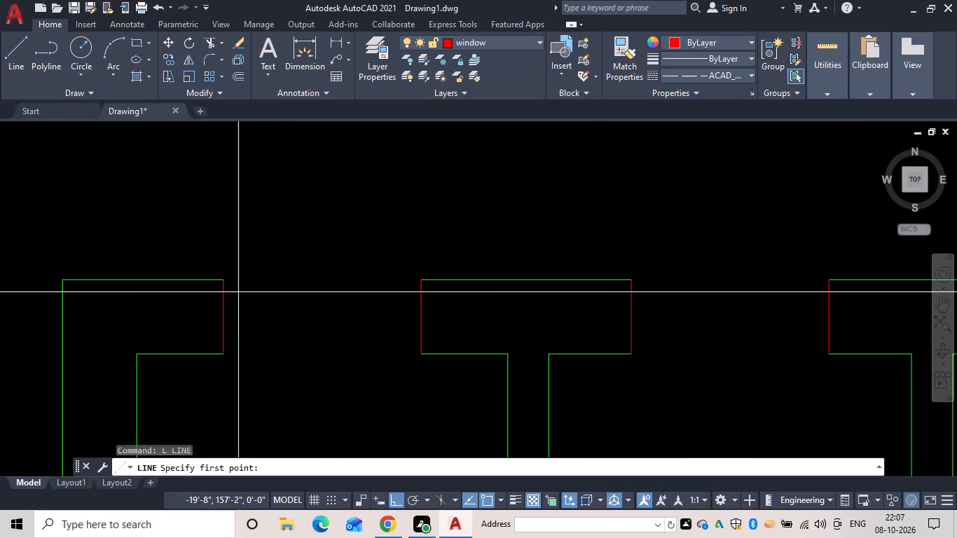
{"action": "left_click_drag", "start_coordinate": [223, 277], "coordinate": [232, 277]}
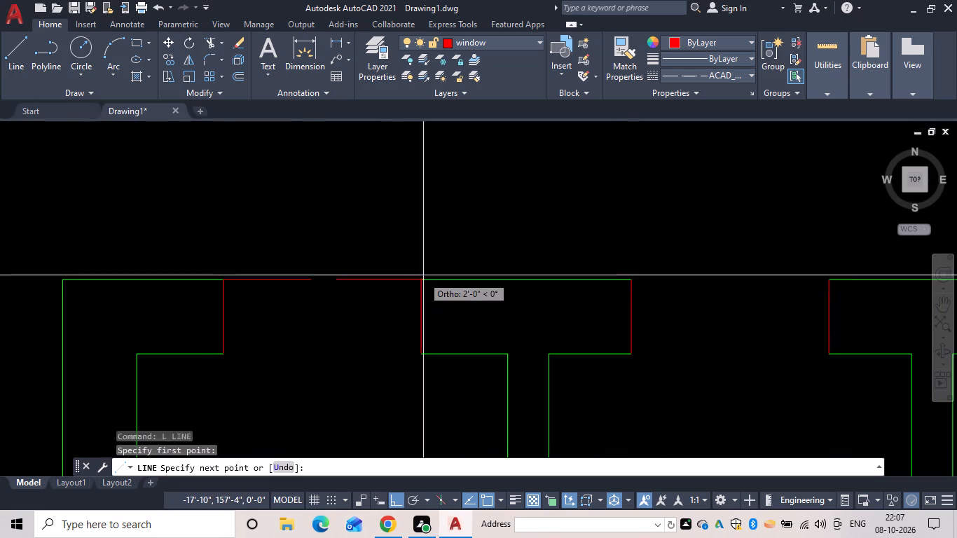
Set the current linetype to ByLayer and abandon the line in progress.
{"action": "left_click", "coordinate": [730, 73]}
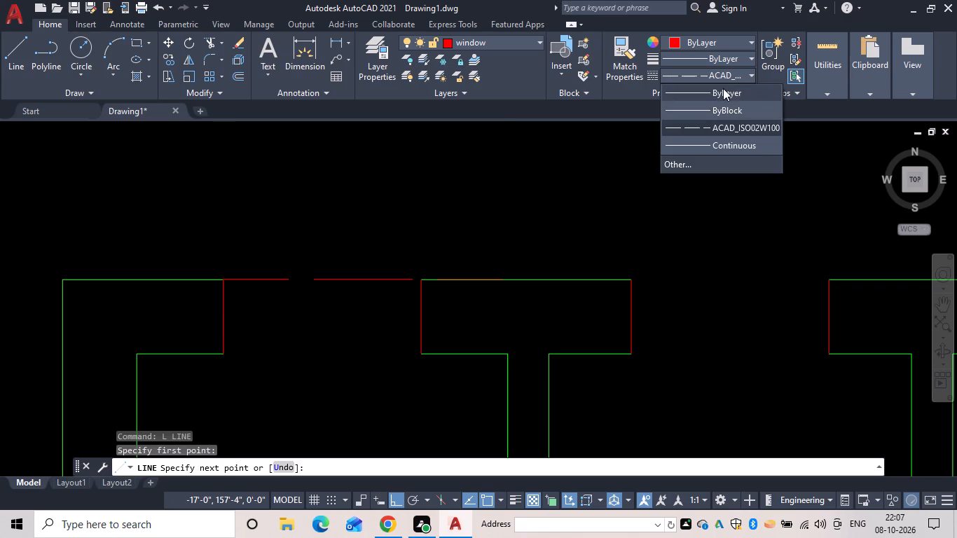
{"action": "left_click", "coordinate": [723, 88]}
{"action": "key", "text": "Escape"}
{"action": "key", "text": "Escape"}
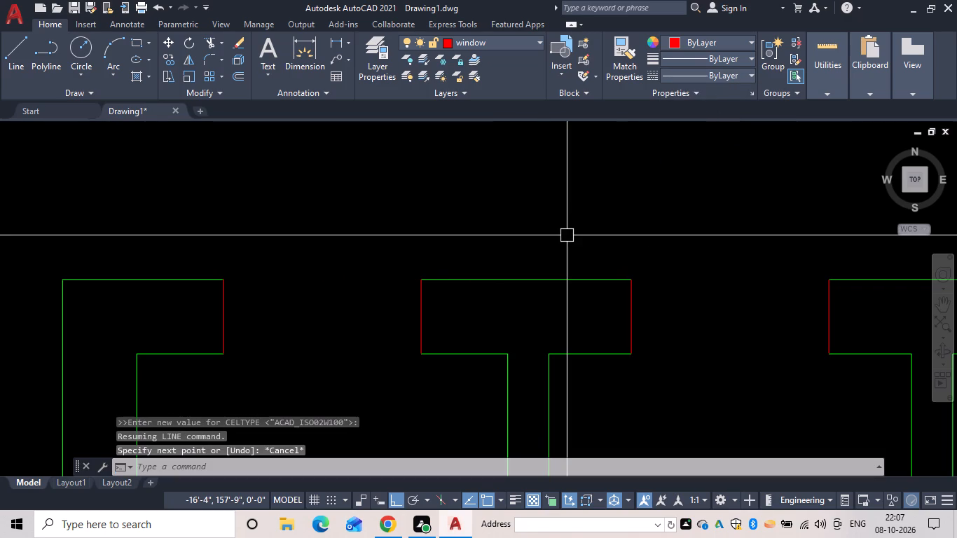
Draw a window line along the outer wall face across the north wall's westernmost opening.
{"action": "type", "text": "l"}
{"action": "key", "text": "space"}
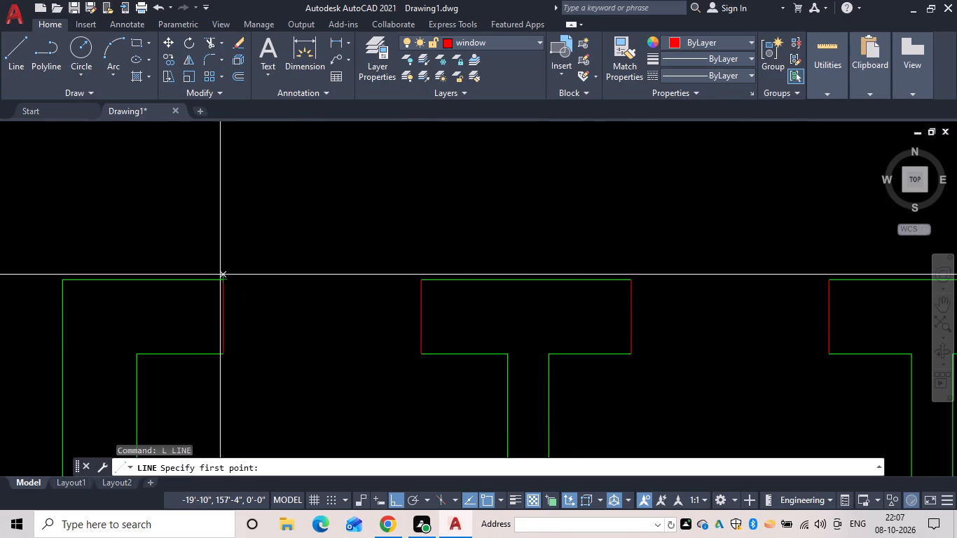
{"action": "left_click_drag", "start_coordinate": [222, 282], "coordinate": [253, 284]}
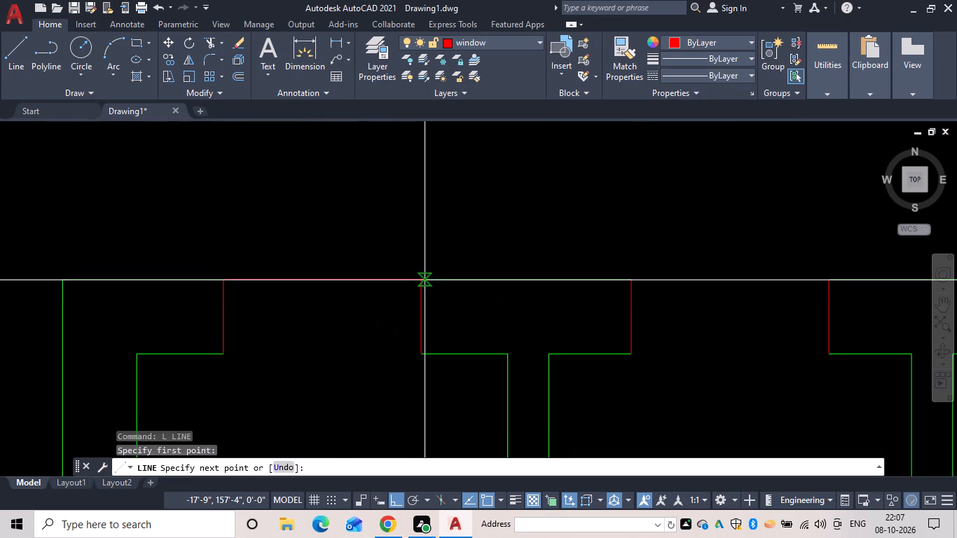
{"action": "left_click", "coordinate": [422, 283]}
{"action": "key", "text": "space"}
Draw a window line along the outer face across the second opening from the west in the north wall.
{"action": "middle_click_drag", "start_coordinate": [683, 291], "coordinate": [420, 283]}
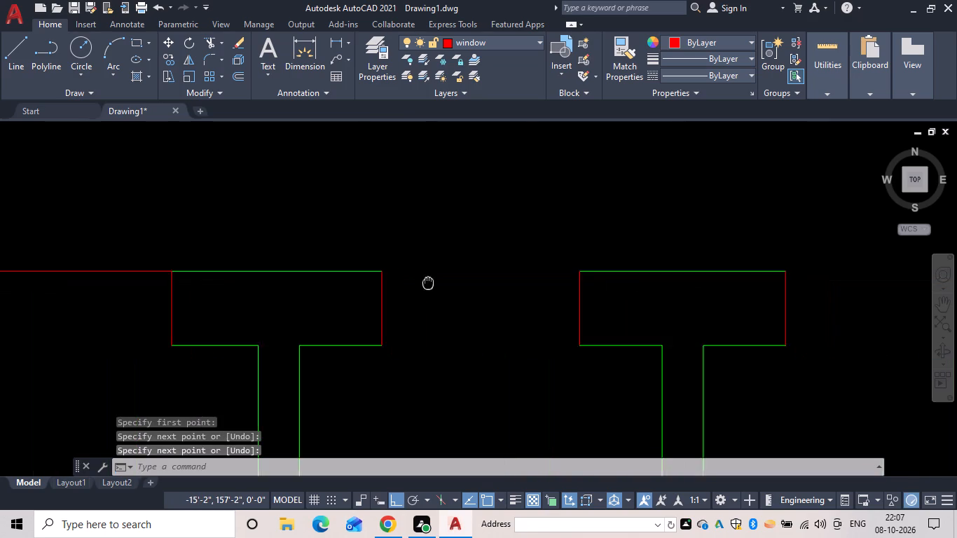
{"action": "middle_click_drag", "start_coordinate": [420, 283], "coordinate": [416, 282]}
{"action": "key", "text": "space"}
{"action": "left_click", "coordinate": [366, 272]}
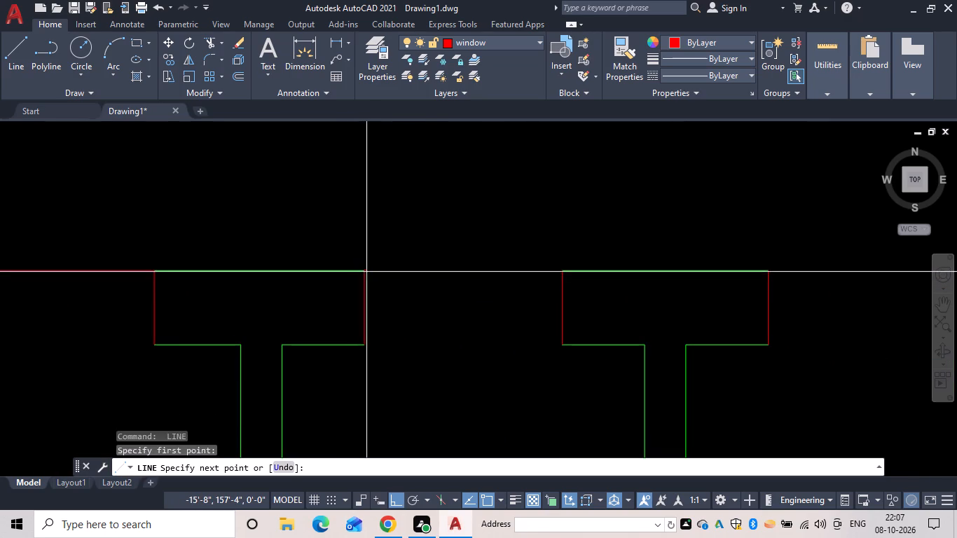
{"action": "left_click", "coordinate": [561, 270]}
{"action": "key", "text": "space"}
Draw a window line along the outer face across the third opening from the west in the north wall.
{"action": "scroll", "coordinate": [579, 268], "scroll_direction": "down", "scroll_amount": 1}
{"action": "middle_click_drag", "start_coordinate": [579, 268], "coordinate": [572, 268]}
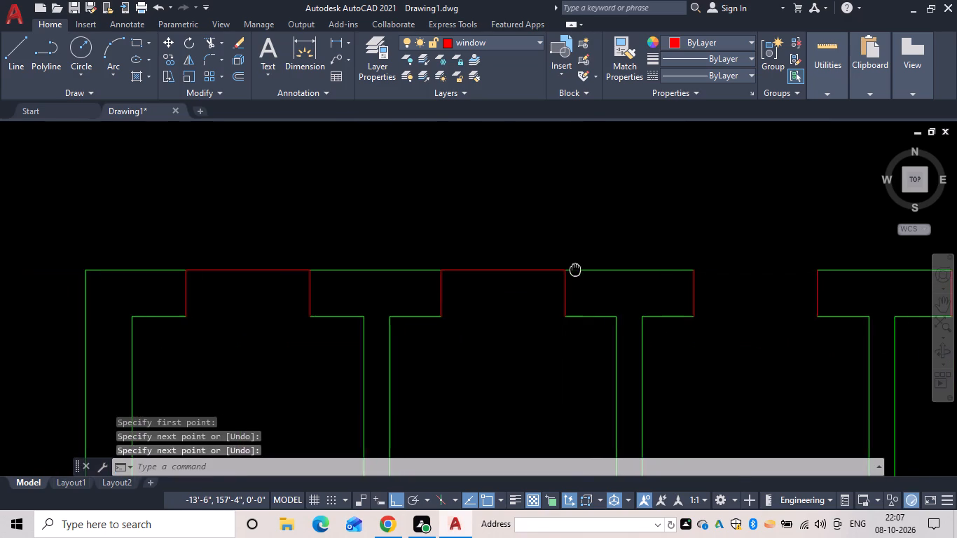
{"action": "middle_click_drag", "start_coordinate": [572, 268], "coordinate": [399, 261]}
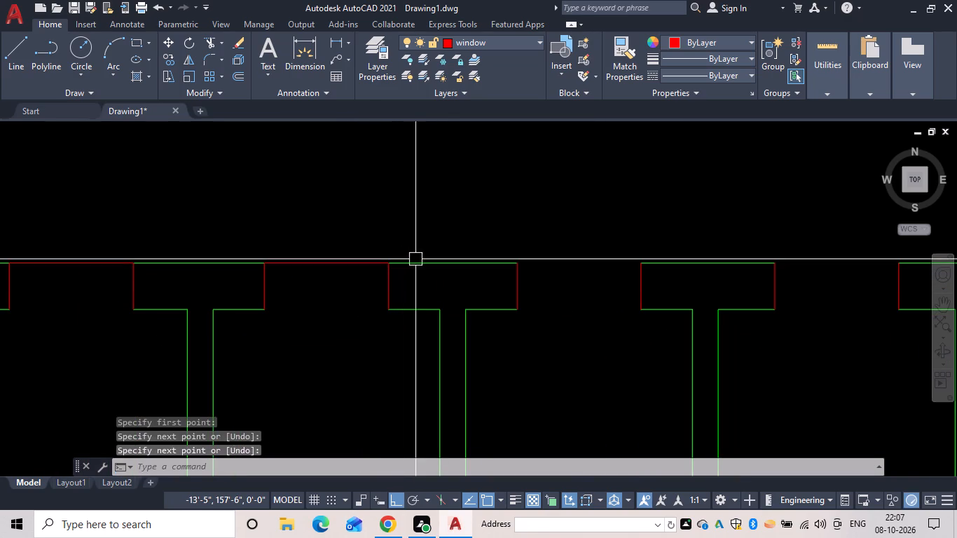
{"action": "key", "text": "space"}
{"action": "left_click_drag", "start_coordinate": [518, 263], "coordinate": [518, 265]}
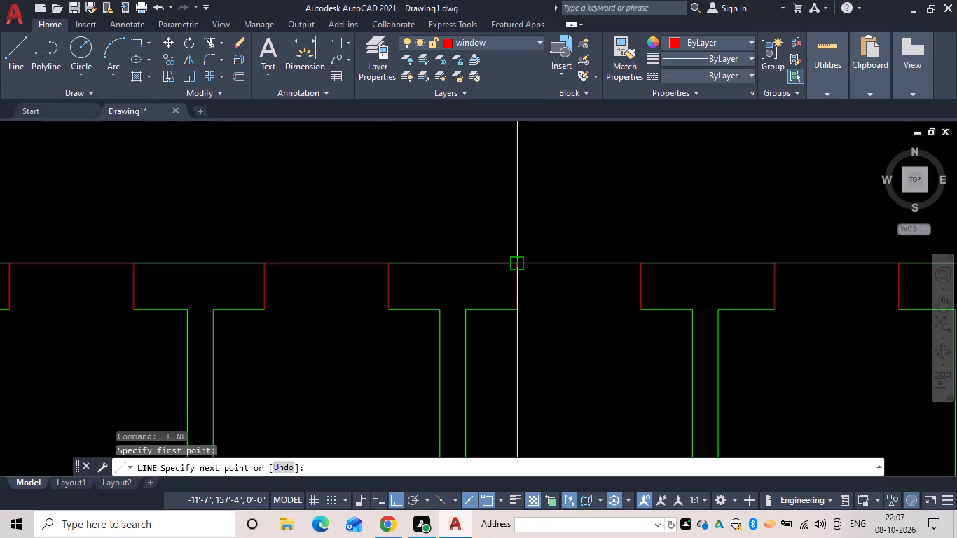
{"action": "left_click_drag", "start_coordinate": [518, 265], "coordinate": [551, 267]}
{"action": "left_click", "coordinate": [643, 264]}
{"action": "key", "text": "space"}
Draw a window line along the outer face across the fourth opening from the west in the north wall.
{"action": "middle_click_drag", "start_coordinate": [675, 269], "coordinate": [598, 269]}
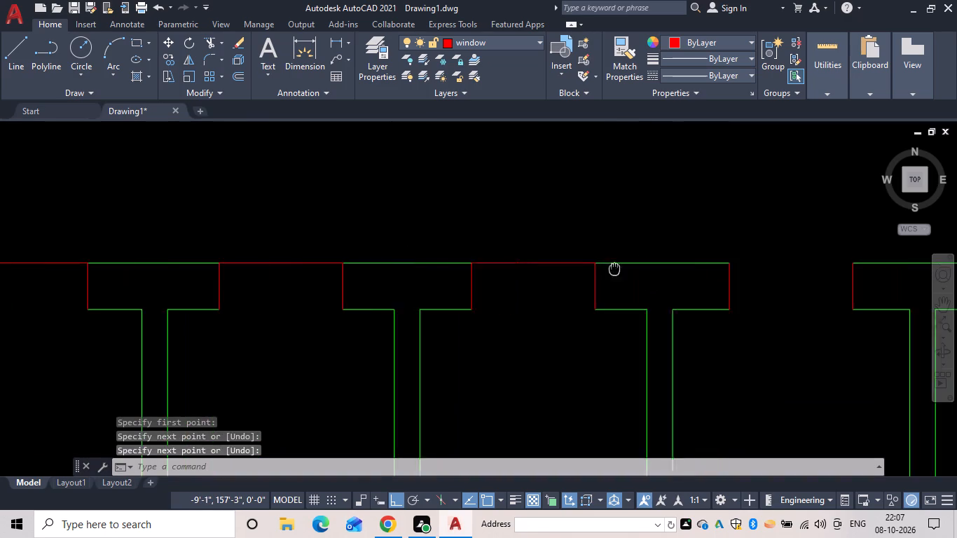
{"action": "middle_click_drag", "start_coordinate": [598, 269], "coordinate": [363, 270]}
{"action": "key", "text": "space"}
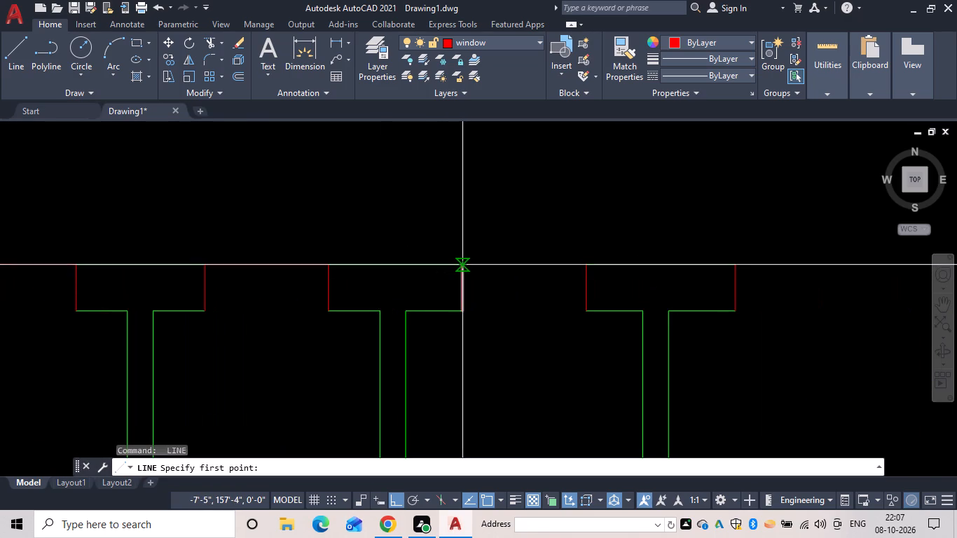
{"action": "left_click_drag", "start_coordinate": [458, 265], "coordinate": [483, 267]}
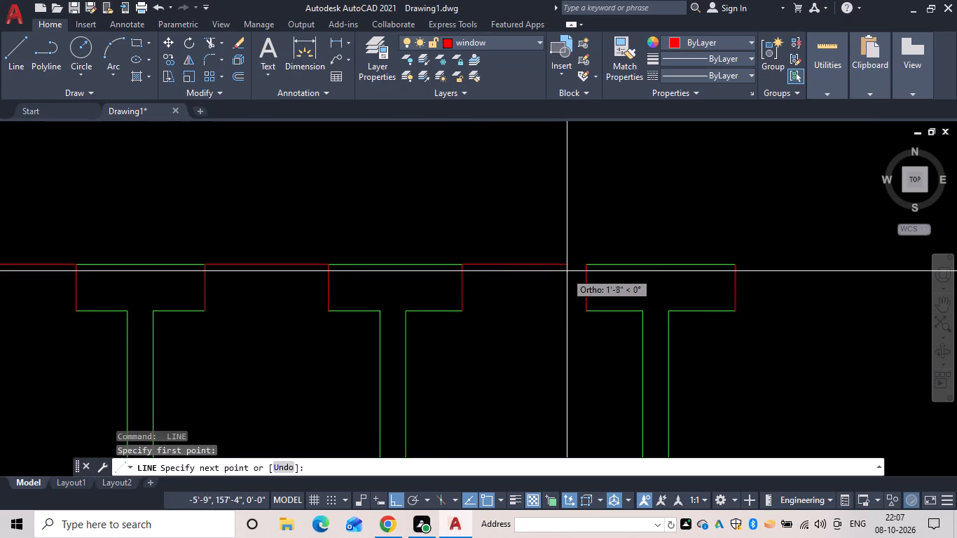
{"action": "left_click", "coordinate": [586, 265]}
{"action": "key", "text": "space"}
Draw a window line along the outer face across the fifth opening from the west in the north wall.
{"action": "middle_click_drag", "start_coordinate": [593, 268], "coordinate": [243, 257]}
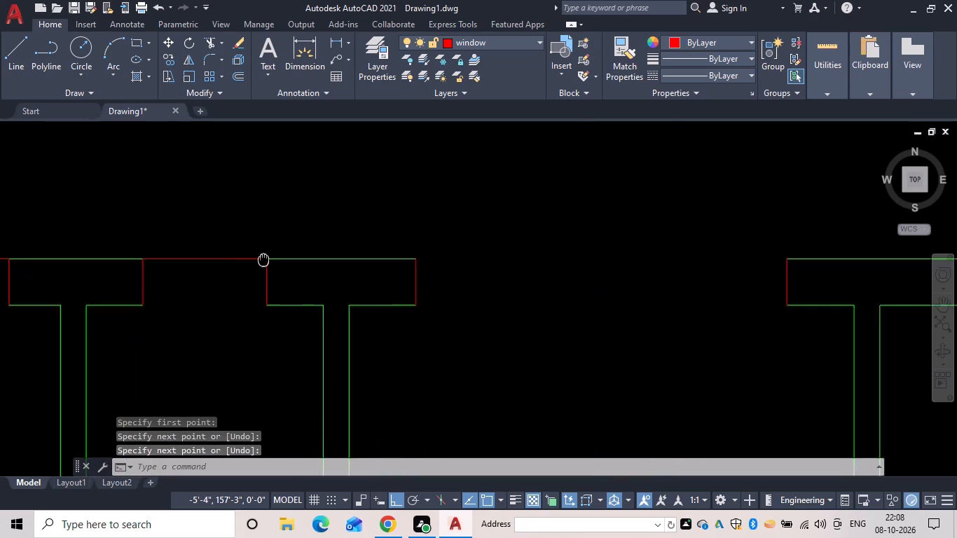
{"action": "middle_click_drag", "start_coordinate": [243, 257], "coordinate": [216, 251]}
{"action": "key", "text": "space"}
{"action": "left_click_drag", "start_coordinate": [357, 248], "coordinate": [380, 248]}
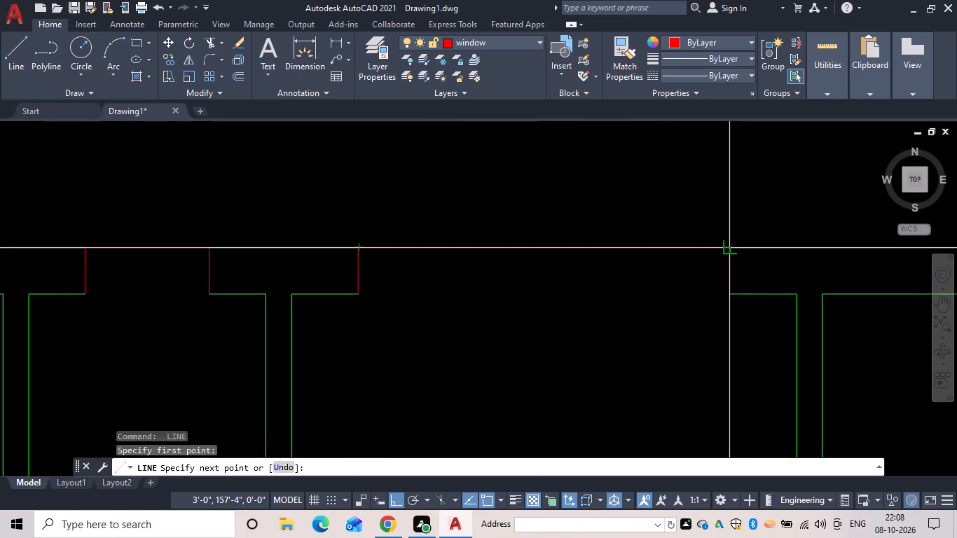
{"action": "left_click", "coordinate": [732, 250]}
{"action": "key", "text": "space"}
Draw a window line along the outer face across the sixth opening from the west in the north wall.
{"action": "middle_click_drag", "start_coordinate": [724, 258], "coordinate": [422, 270]}
{"action": "scroll", "coordinate": [422, 273], "scroll_direction": "up", "scroll_amount": 2}
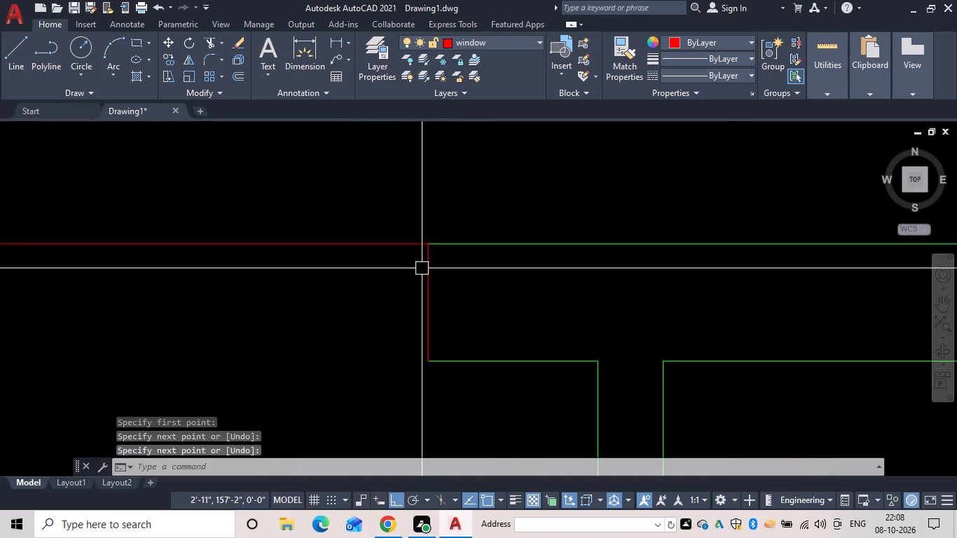
{"action": "scroll", "coordinate": [437, 294], "scroll_direction": "down", "scroll_amount": 4}
{"action": "middle_click_drag", "start_coordinate": [437, 294], "coordinate": [231, 251]}
{"action": "scroll", "coordinate": [369, 266], "scroll_direction": "up", "scroll_amount": 3}
{"action": "key", "text": "space"}
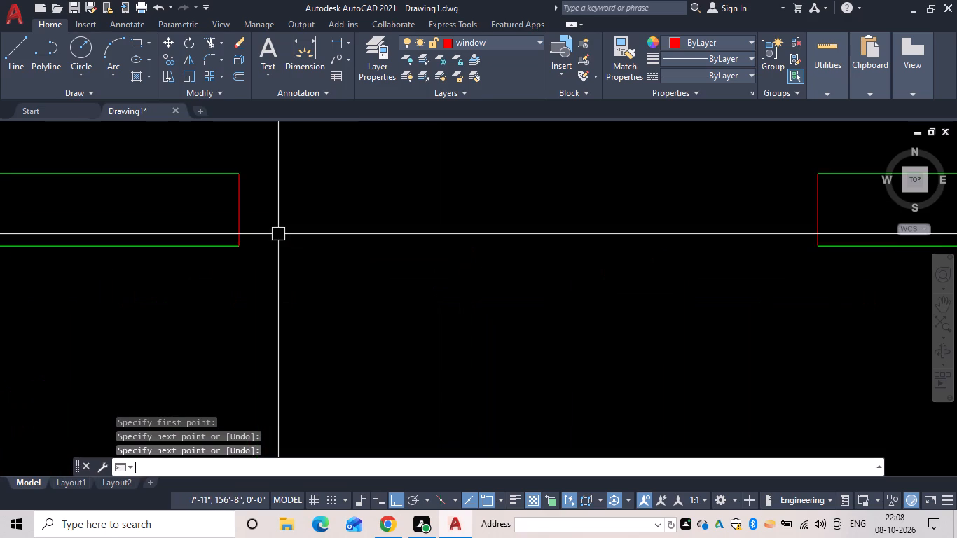
{"action": "left_click_drag", "start_coordinate": [241, 179], "coordinate": [274, 180]}
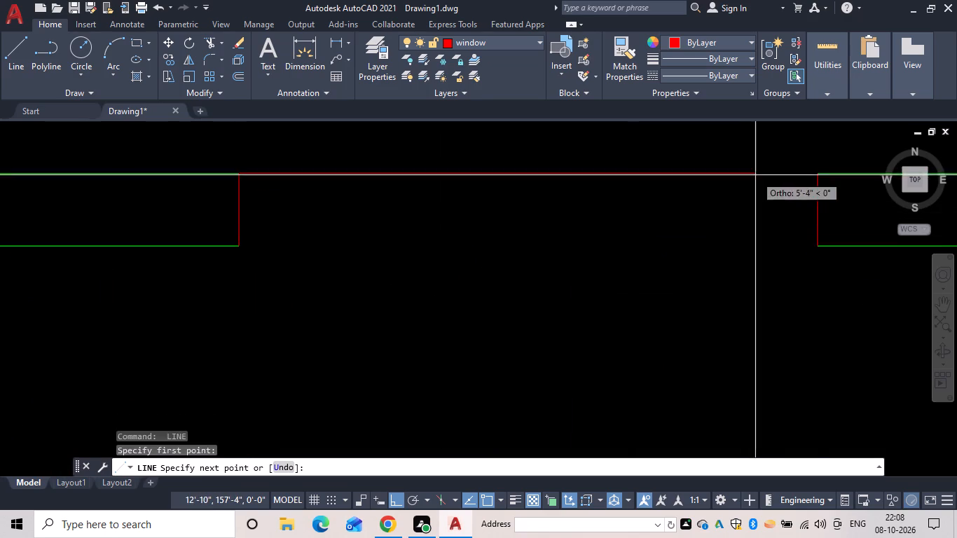
{"action": "left_click", "coordinate": [818, 173]}
{"action": "key", "text": "space"}
Draw a window line along the outer face across the seventh opening from the west in the north wall.
{"action": "middle_click_drag", "start_coordinate": [776, 196], "coordinate": [698, 213]}
{"action": "scroll", "coordinate": [747, 203], "scroll_direction": "down", "scroll_amount": 1}
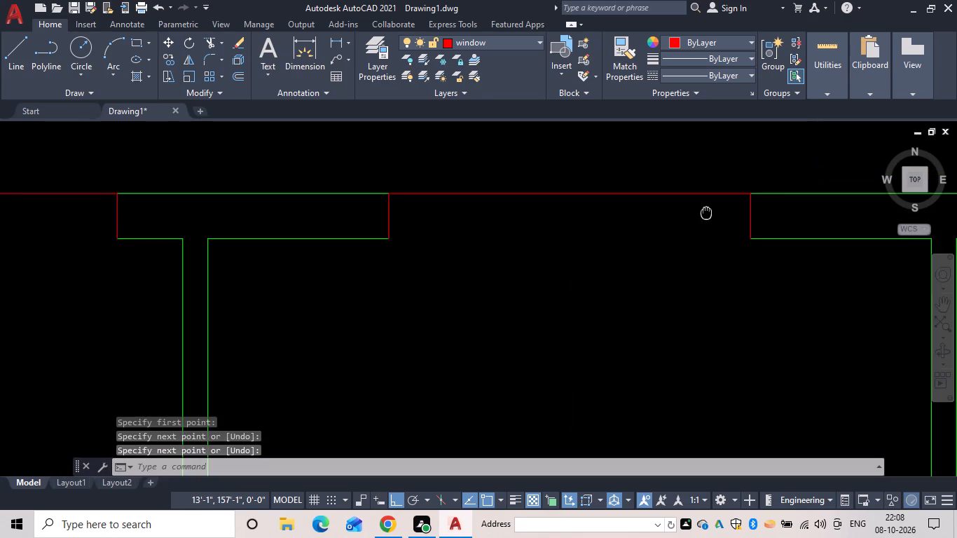
{"action": "middle_click_drag", "start_coordinate": [698, 213], "coordinate": [6, 261]}
{"action": "key", "text": "space"}
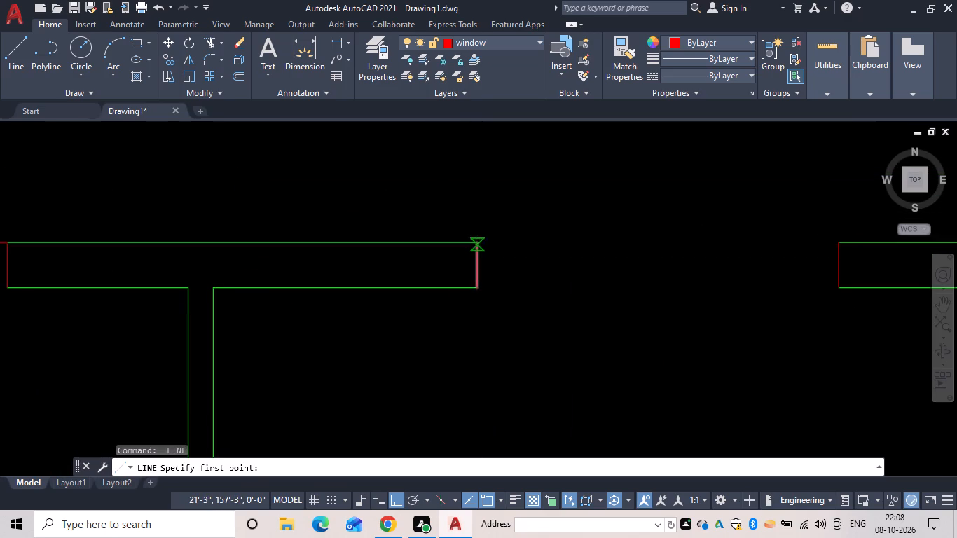
{"action": "left_click", "coordinate": [476, 243]}
{"action": "middle_click_drag", "start_coordinate": [625, 237], "coordinate": [50, 270]}
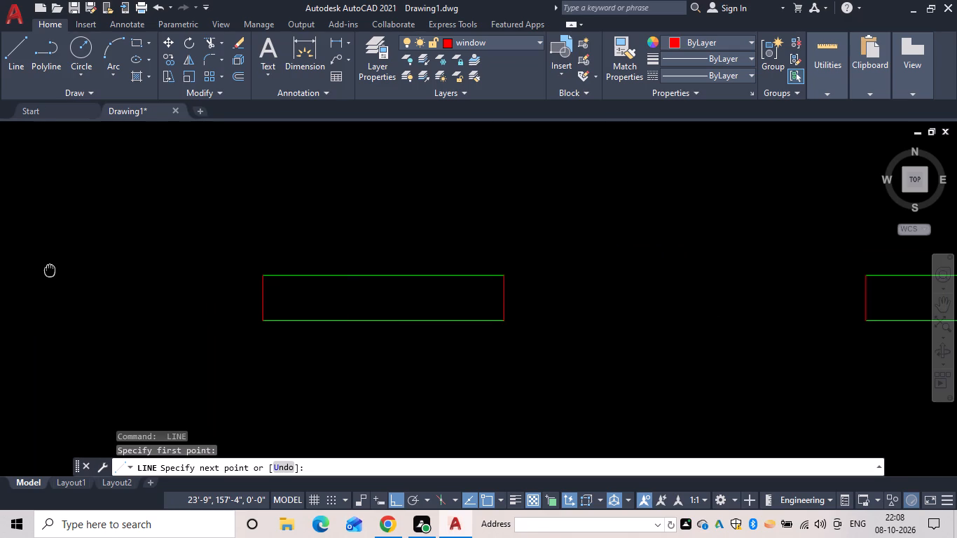
{"action": "left_click", "coordinate": [267, 277]}
{"action": "key", "text": "space"}
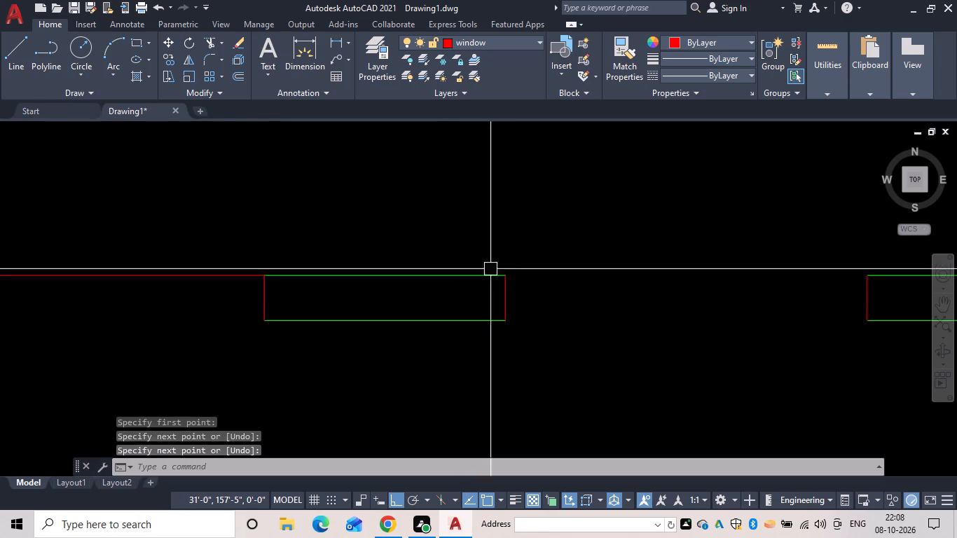
Draw a window line along the outer face across the eighth opening from the west in the north wall.
{"action": "key", "text": "space"}
{"action": "left_click_drag", "start_coordinate": [505, 275], "coordinate": [511, 275]}
{"action": "scroll", "coordinate": [663, 254], "scroll_direction": "down", "scroll_amount": 1}
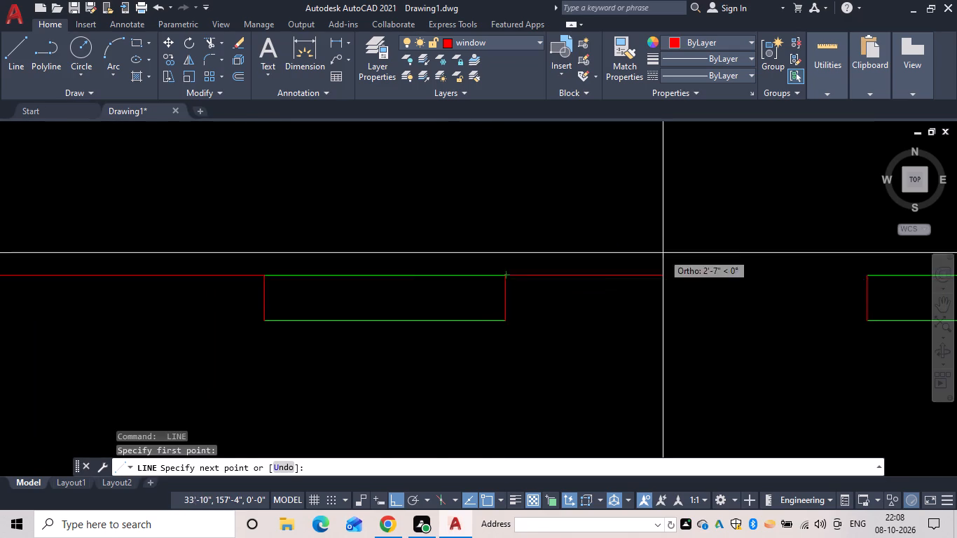
{"action": "scroll", "coordinate": [663, 254], "scroll_direction": "down", "scroll_amount": 1}
{"action": "middle_click_drag", "start_coordinate": [663, 260], "coordinate": [175, 252]}
{"action": "scroll", "coordinate": [250, 261], "scroll_direction": "up", "scroll_amount": 6}
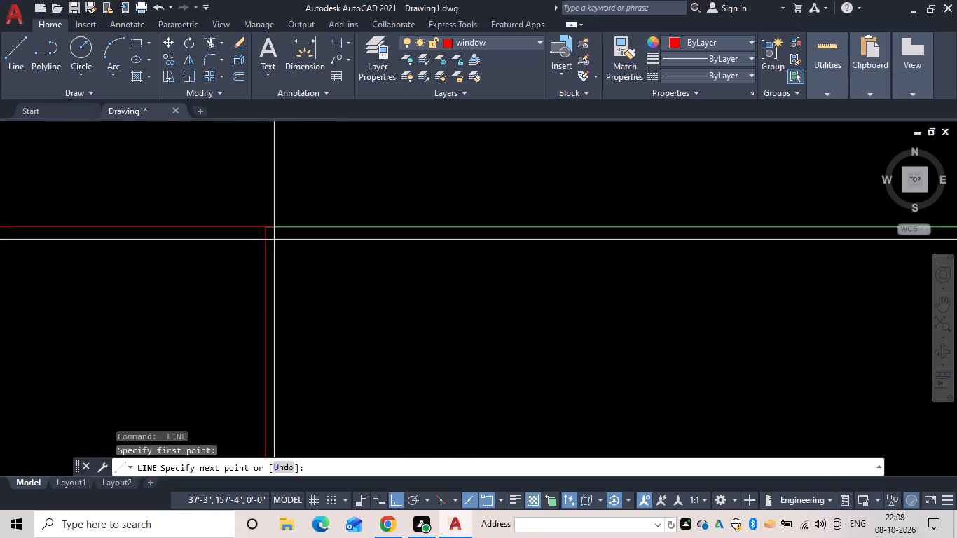
{"action": "left_click", "coordinate": [263, 227]}
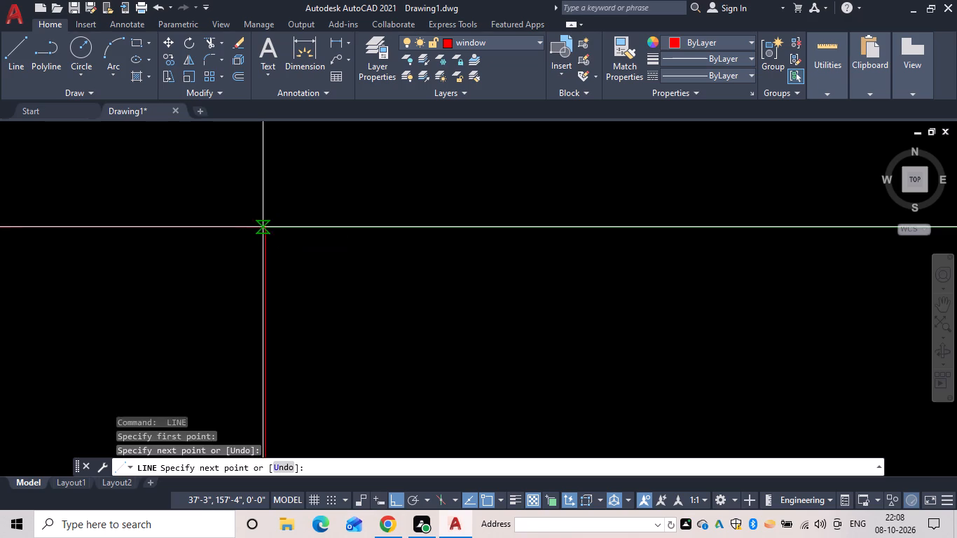
{"action": "key", "text": "space"}
Draw a window line along the outer wall face across the east wall's northernmost opening.
{"action": "scroll", "coordinate": [280, 235], "scroll_direction": "down", "scroll_amount": 4}
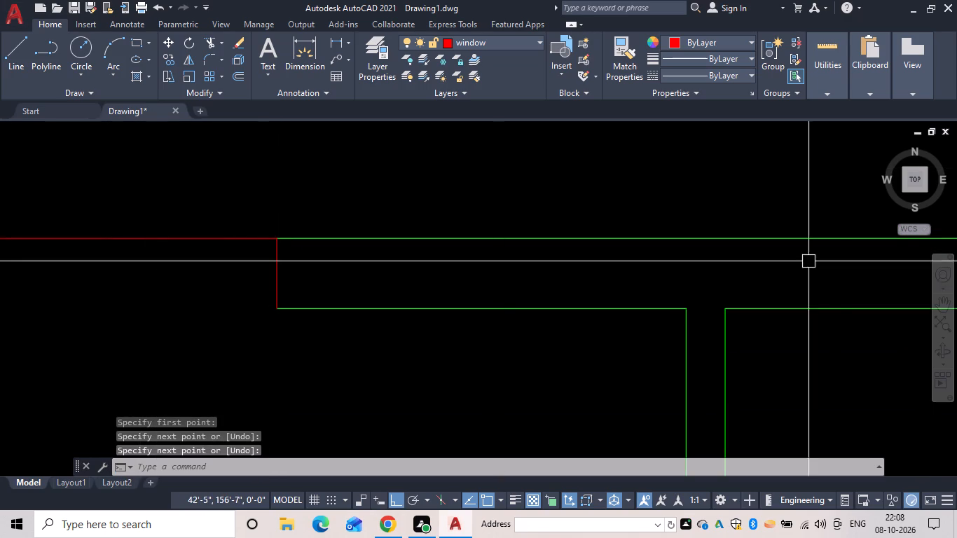
{"action": "scroll", "coordinate": [749, 274], "scroll_direction": "down", "scroll_amount": 3}
{"action": "middle_click_drag", "start_coordinate": [731, 273], "coordinate": [451, 241]}
{"action": "scroll", "coordinate": [675, 244], "scroll_direction": "down", "scroll_amount": 1}
{"action": "middle_click_drag", "start_coordinate": [675, 244], "coordinate": [297, 172]}
{"action": "scroll", "coordinate": [559, 232], "scroll_direction": "up", "scroll_amount": 2}
{"action": "key", "text": "space"}
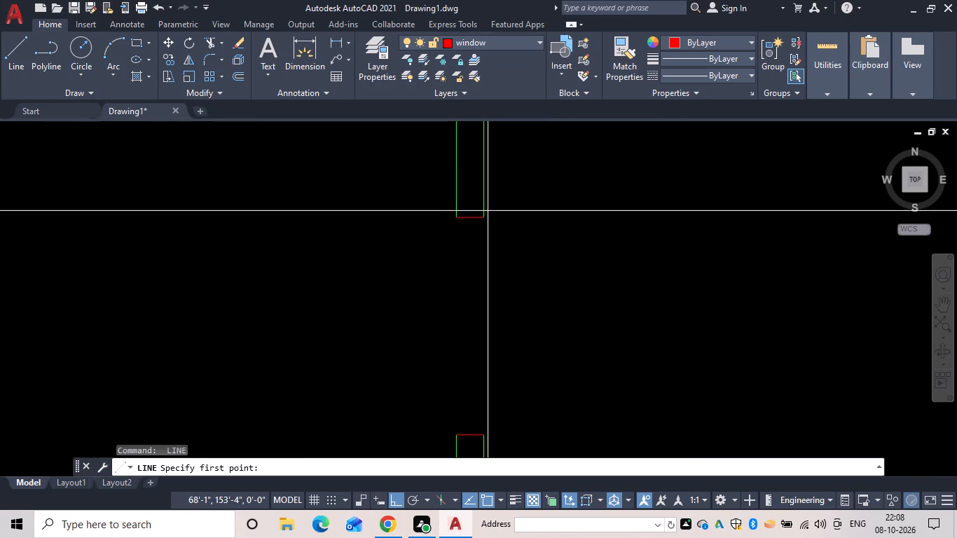
{"action": "left_click", "coordinate": [481, 215]}
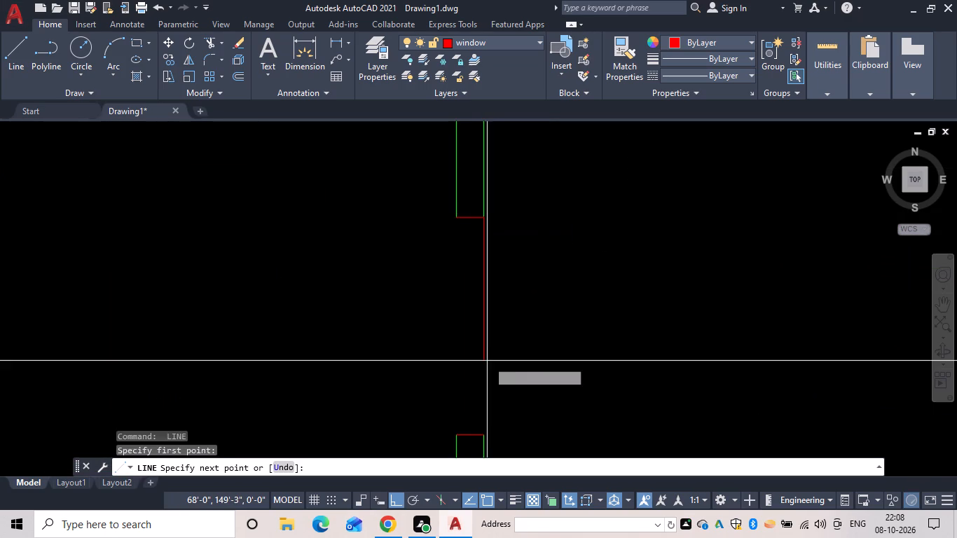
{"action": "middle_click_drag", "start_coordinate": [486, 361], "coordinate": [472, 246]}
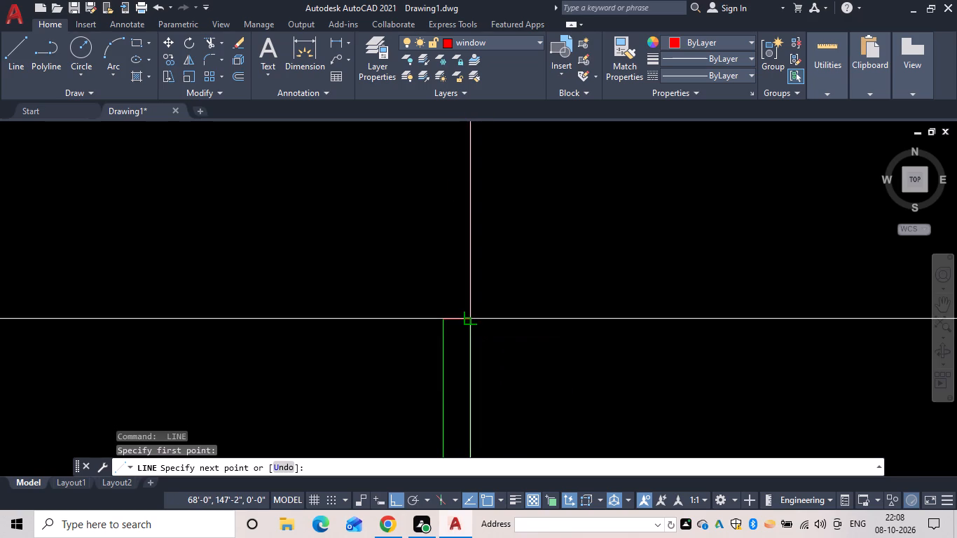
{"action": "left_click", "coordinate": [468, 322]}
{"action": "key", "text": "space"}
Draw a window line along the outer face across the second opening from the north in the east wall.
{"action": "scroll", "coordinate": [498, 308], "scroll_direction": "down", "scroll_amount": 3}
{"action": "middle_click_drag", "start_coordinate": [500, 310], "coordinate": [498, 222]}
{"action": "scroll", "coordinate": [493, 261], "scroll_direction": "up", "scroll_amount": 3}
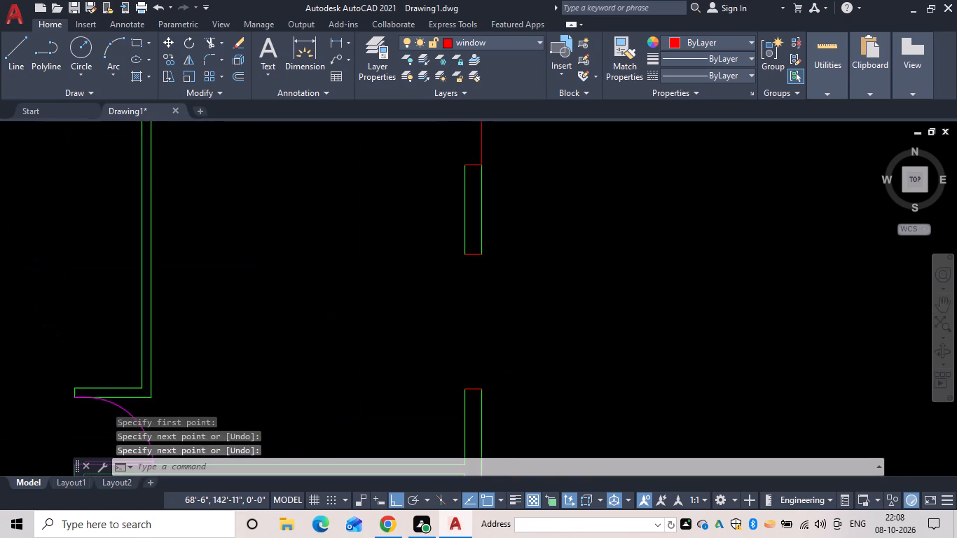
{"action": "key", "text": "space"}
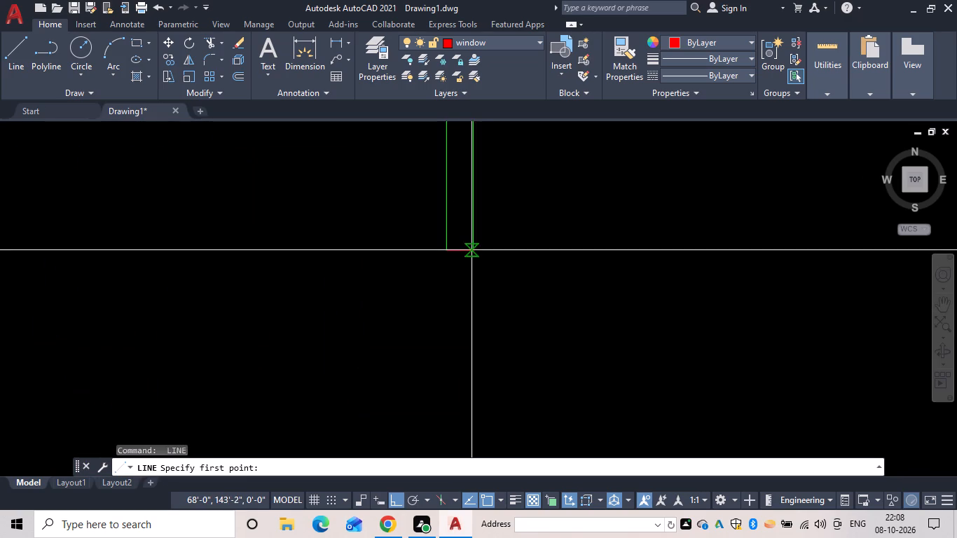
{"action": "left_click", "coordinate": [471, 250]}
{"action": "middle_click_drag", "start_coordinate": [497, 401], "coordinate": [471, 273]}
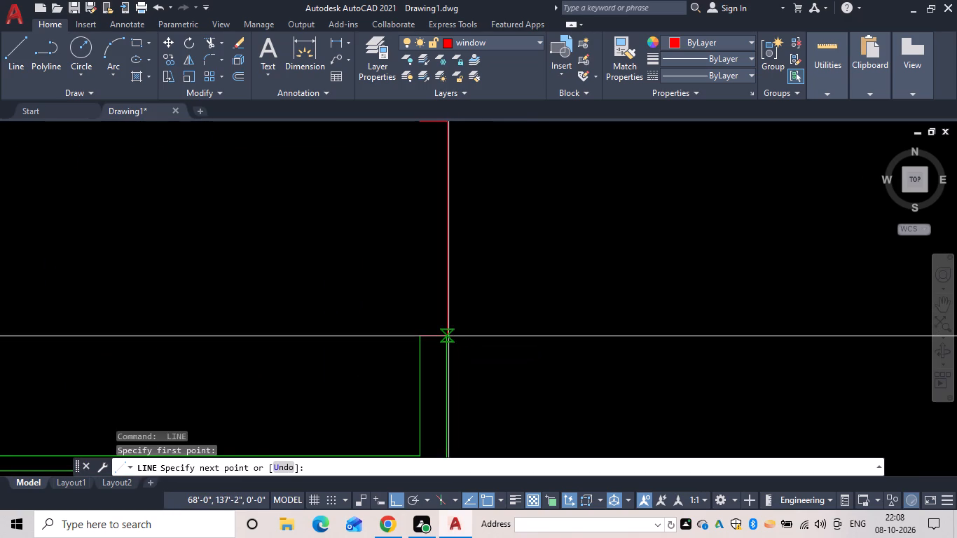
{"action": "left_click", "coordinate": [446, 336]}
{"action": "key", "text": "space"}
Draw a window line along the outer face across the third opening from the north in the east wall.
{"action": "scroll", "coordinate": [448, 337], "scroll_direction": "down", "scroll_amount": 3}
{"action": "middle_click_drag", "start_coordinate": [449, 340], "coordinate": [439, 258]}
{"action": "scroll", "coordinate": [437, 316], "scroll_direction": "up", "scroll_amount": 2}
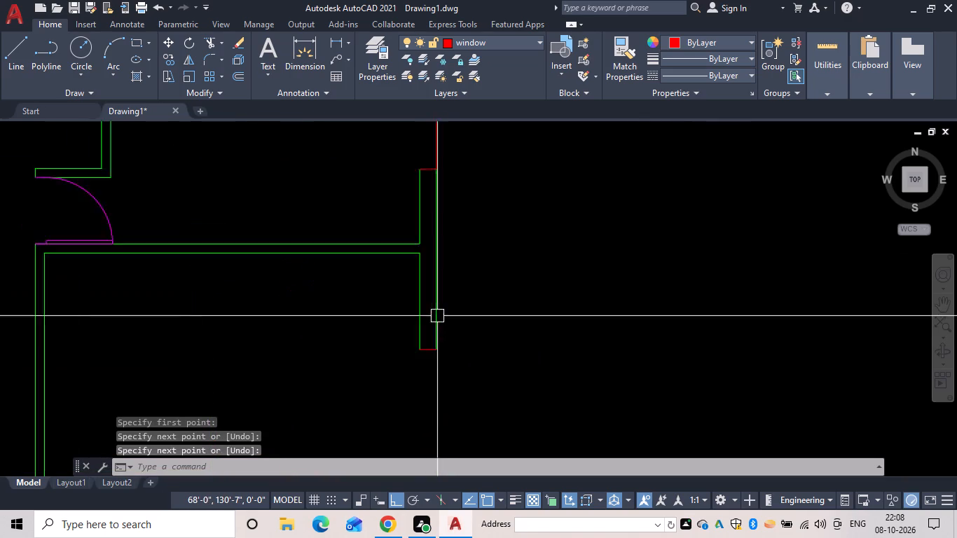
{"action": "scroll", "coordinate": [437, 316], "scroll_direction": "up", "scroll_amount": 1}
{"action": "scroll", "coordinate": [443, 343], "scroll_direction": "down", "scroll_amount": 1}
{"action": "middle_click_drag", "start_coordinate": [443, 344], "coordinate": [436, 273]}
{"action": "scroll", "coordinate": [427, 301], "scroll_direction": "up", "scroll_amount": 2}
{"action": "key", "text": "space"}
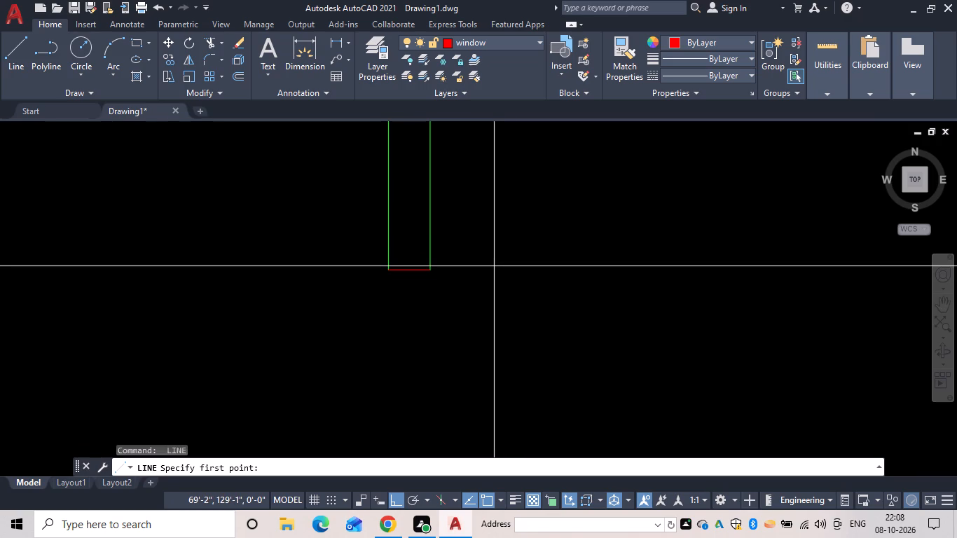
{"action": "scroll", "coordinate": [383, 223], "scroll_direction": "down", "scroll_amount": 2}
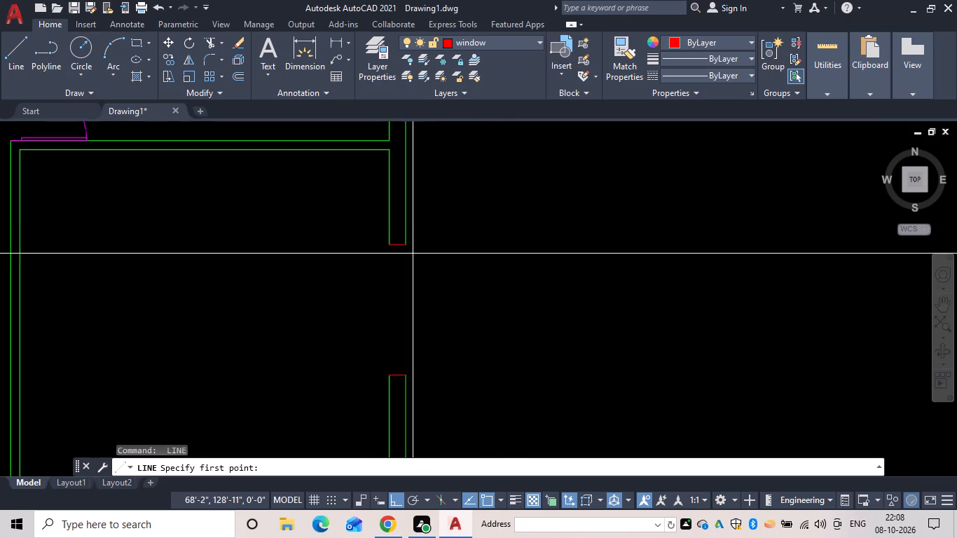
{"action": "left_click_drag", "start_coordinate": [405, 244], "coordinate": [403, 251]}
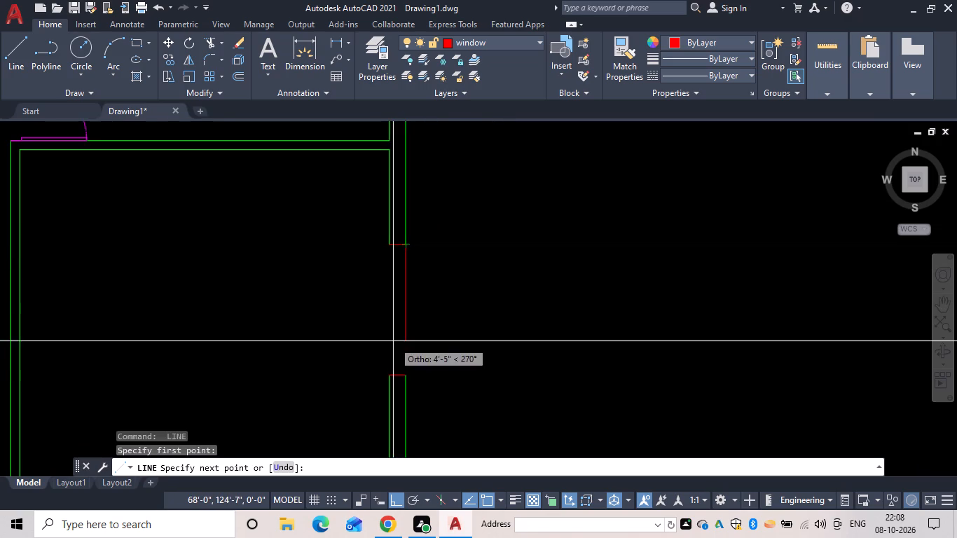
{"action": "left_click", "coordinate": [405, 375]}
{"action": "key", "text": "space"}
Draw a window line along the outer face across the fourth opening from the north in the east wall.
{"action": "scroll", "coordinate": [405, 372], "scroll_direction": "down", "scroll_amount": 2}
{"action": "middle_click_drag", "start_coordinate": [408, 333], "coordinate": [420, 206]}
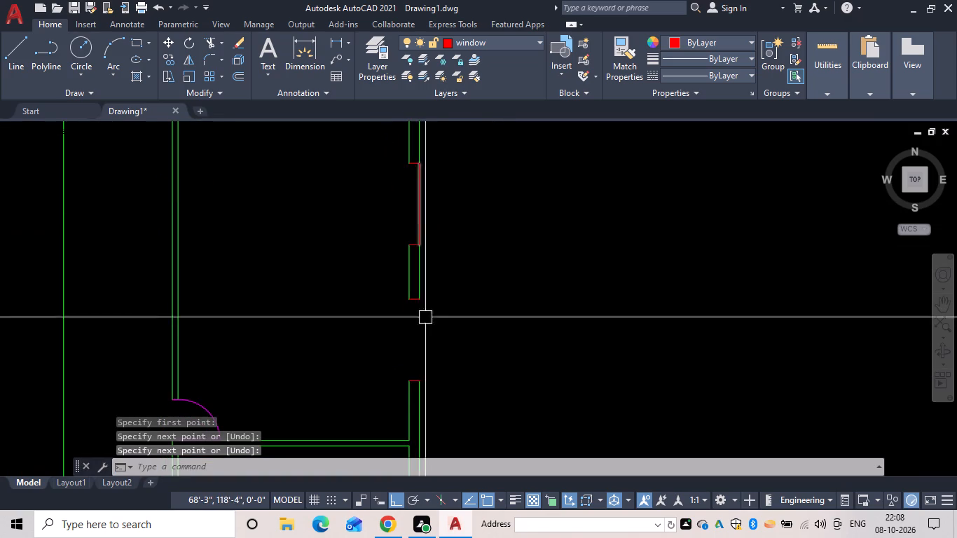
{"action": "scroll", "coordinate": [429, 322], "scroll_direction": "up", "scroll_amount": 1}
{"action": "key", "text": "space"}
{"action": "left_click", "coordinate": [414, 288]}
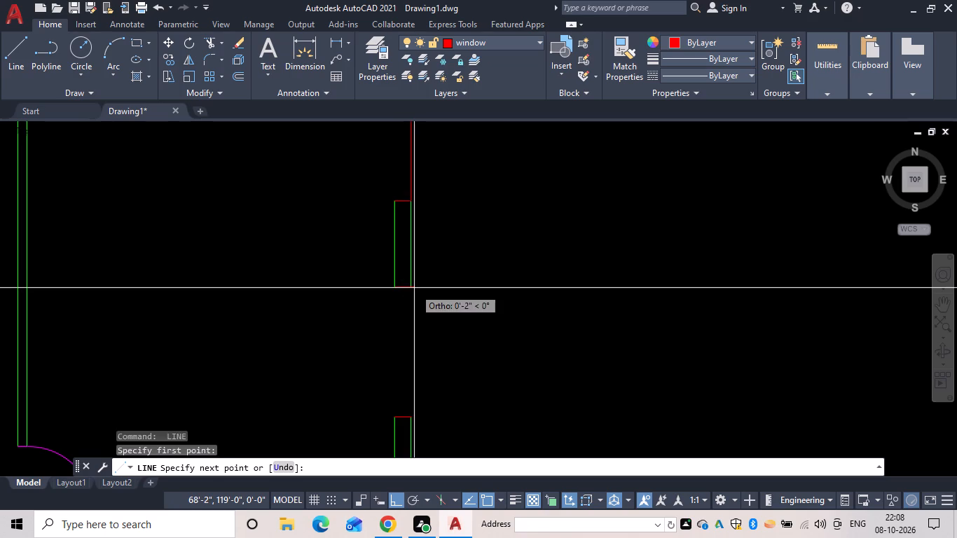
{"action": "left_click", "coordinate": [415, 419]}
{"action": "key", "text": "space"}
Draw a window line along the outer face across the fifth opening from the north in the east wall.
{"action": "scroll", "coordinate": [429, 412], "scroll_direction": "down", "scroll_amount": 2}
{"action": "middle_click_drag", "start_coordinate": [425, 386], "coordinate": [422, 251]}
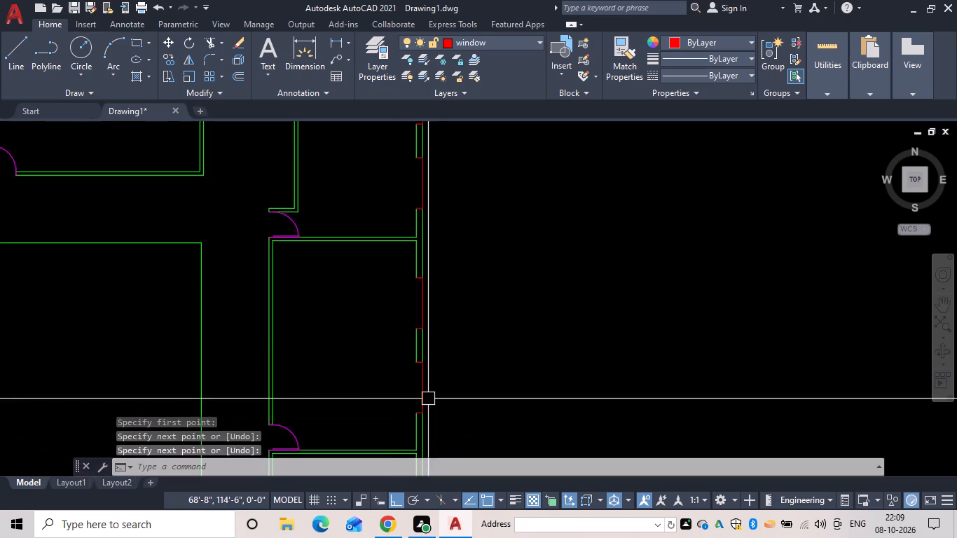
{"action": "middle_click_drag", "start_coordinate": [422, 251], "coordinate": [422, 232]}
{"action": "scroll", "coordinate": [432, 357], "scroll_direction": "up", "scroll_amount": 3}
{"action": "key", "text": "space"}
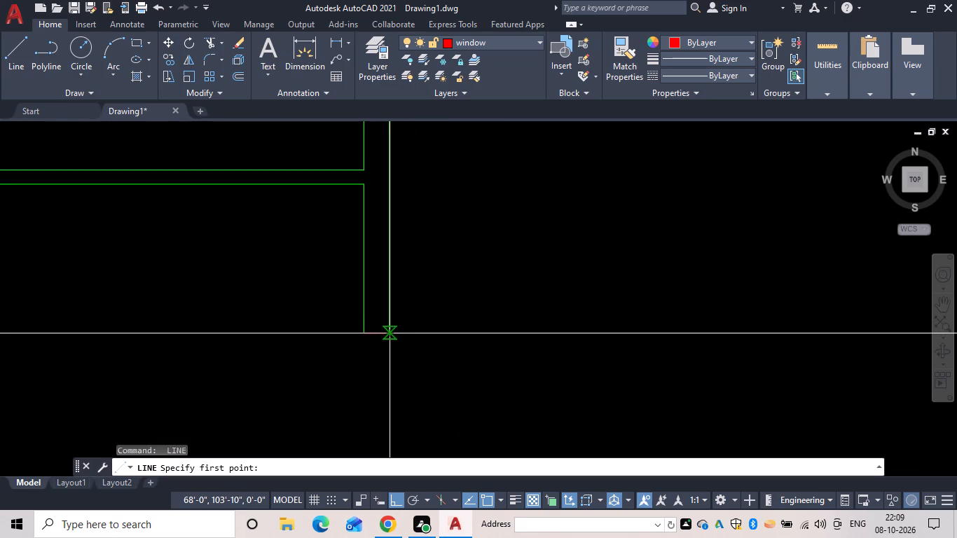
{"action": "left_click", "coordinate": [390, 332]}
{"action": "scroll", "coordinate": [388, 391], "scroll_direction": "down", "scroll_amount": 3}
{"action": "middle_click_drag", "start_coordinate": [387, 390], "coordinate": [373, 219]}
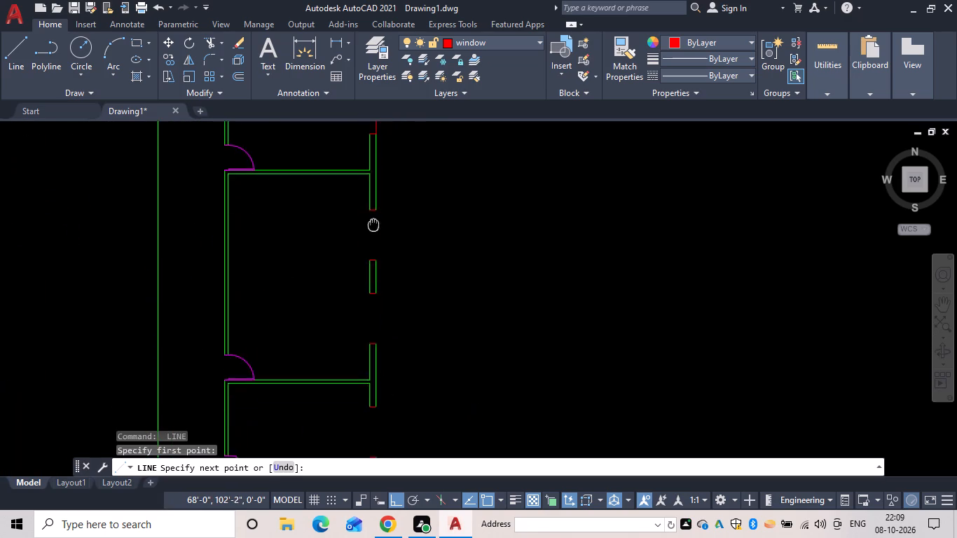
{"action": "middle_click_drag", "start_coordinate": [373, 219], "coordinate": [373, 218]}
{"action": "scroll", "coordinate": [373, 218], "scroll_direction": "up", "scroll_amount": 3}
{"action": "left_click", "coordinate": [372, 365]}
{"action": "key", "text": "space"}
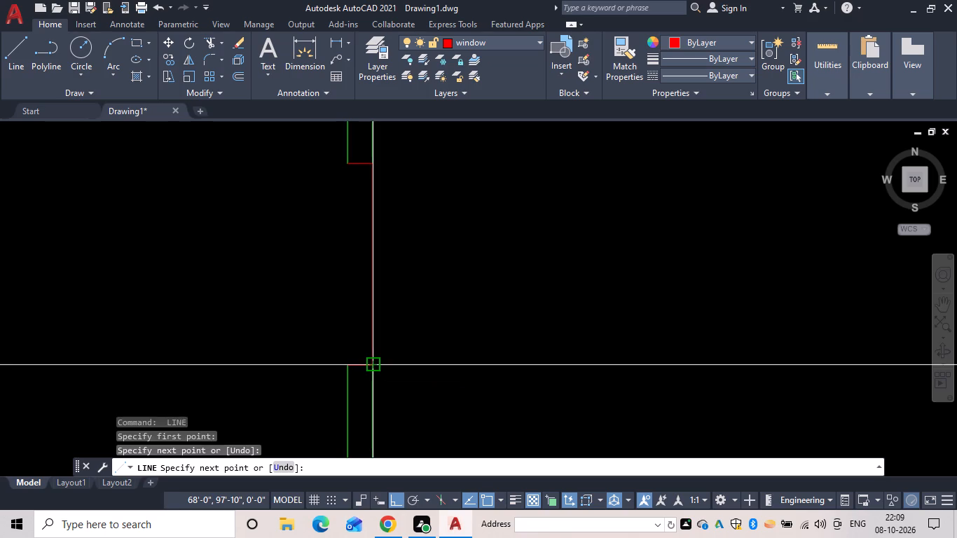
Draw a window line along the outer face across the sixth opening from the north in the east wall.
{"action": "scroll", "coordinate": [392, 351], "scroll_direction": "down", "scroll_amount": 2}
{"action": "middle_click_drag", "start_coordinate": [393, 349], "coordinate": [394, 175]}
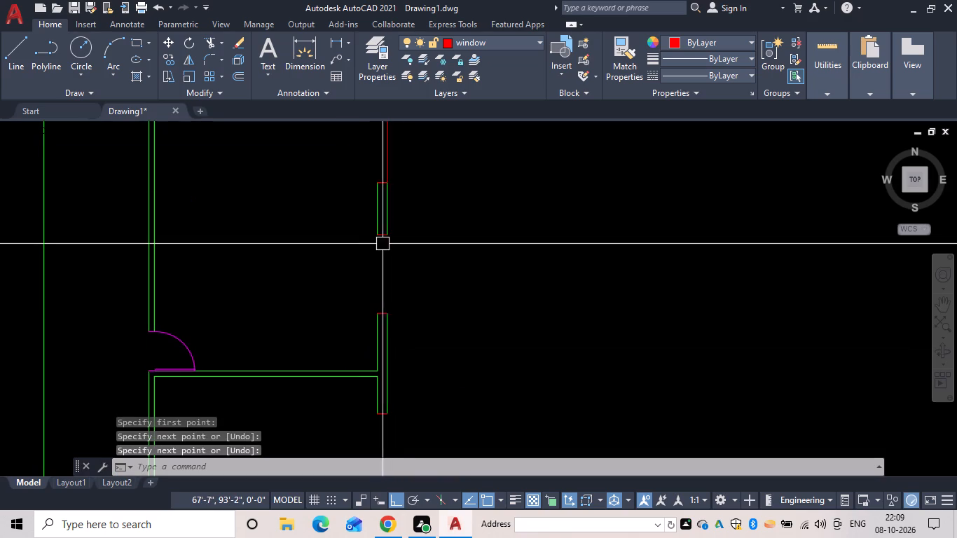
{"action": "key", "text": "space"}
{"action": "left_click_drag", "start_coordinate": [387, 235], "coordinate": [385, 248]}
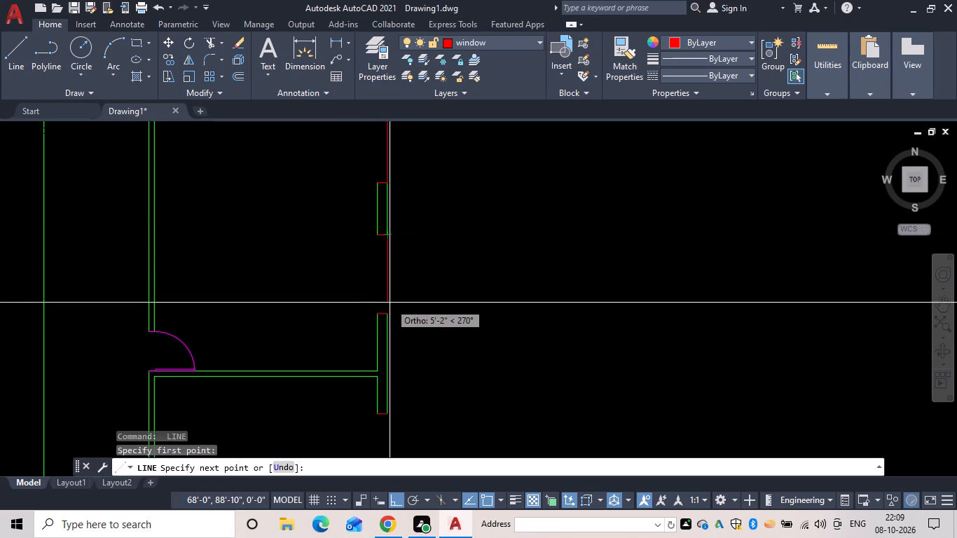
{"action": "left_click", "coordinate": [388, 314]}
{"action": "scroll", "coordinate": [396, 295], "scroll_direction": "up", "scroll_amount": 1}
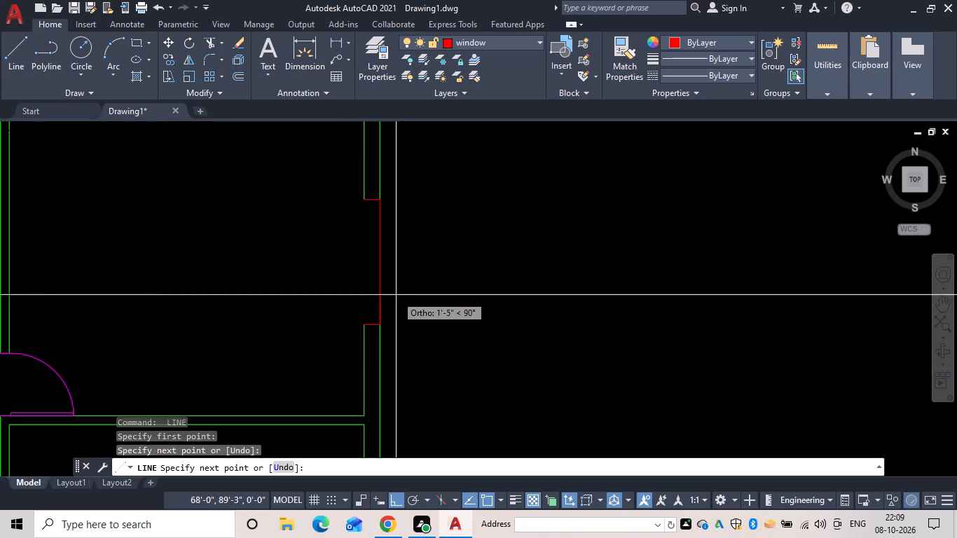
{"action": "scroll", "coordinate": [396, 295], "scroll_direction": "up", "scroll_amount": 2}
{"action": "middle_click_drag", "start_coordinate": [396, 295], "coordinate": [370, 154]}
{"action": "scroll", "coordinate": [395, 295], "scroll_direction": "down", "scroll_amount": 4}
{"action": "scroll", "coordinate": [367, 167], "scroll_direction": "up", "scroll_amount": 1}
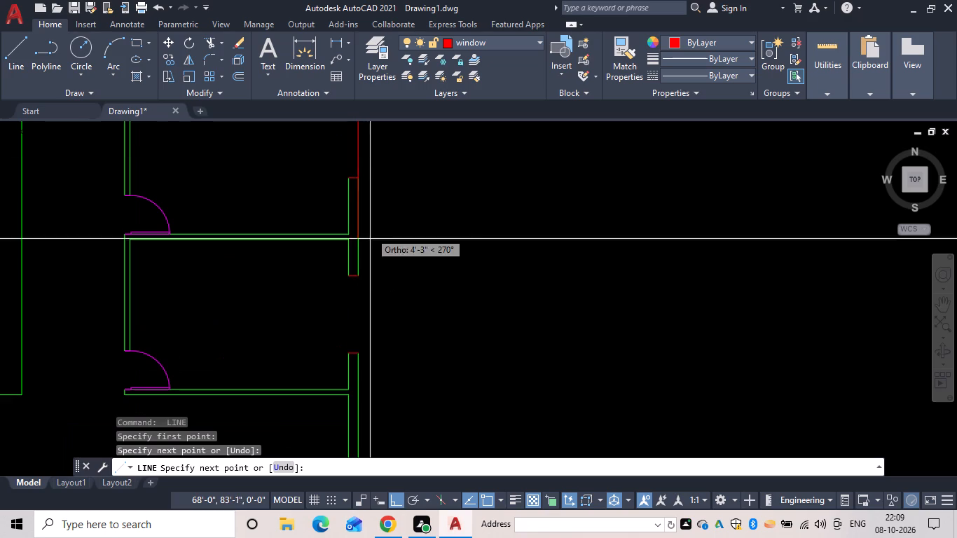
{"action": "key", "text": "space"}
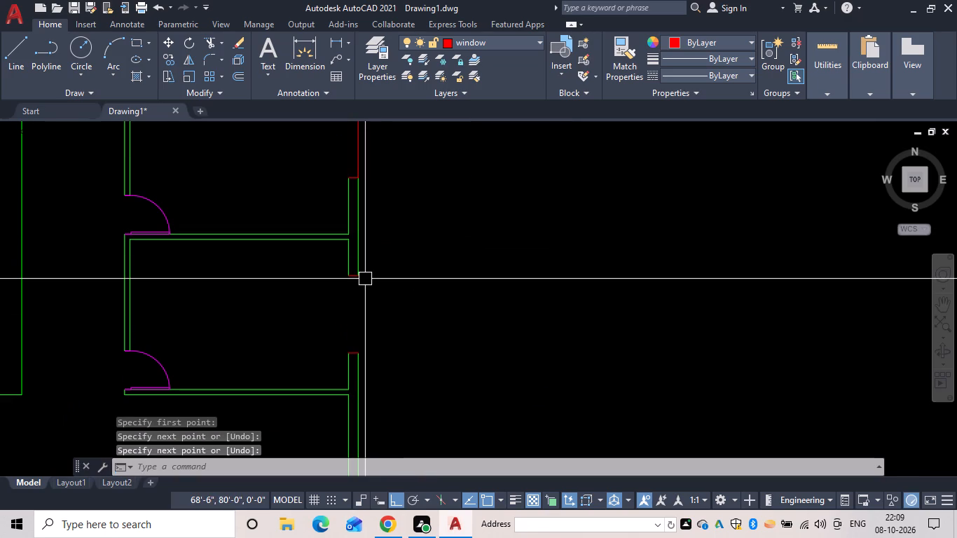
Draw a window line along the outer face across the seventh opening from the north in the east wall.
{"action": "key", "text": "space"}
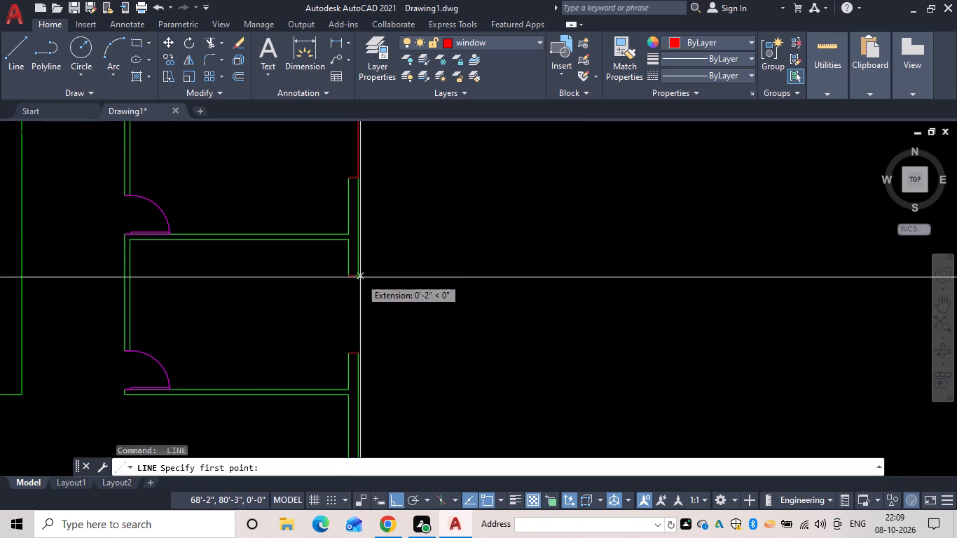
{"action": "left_click", "coordinate": [359, 276]}
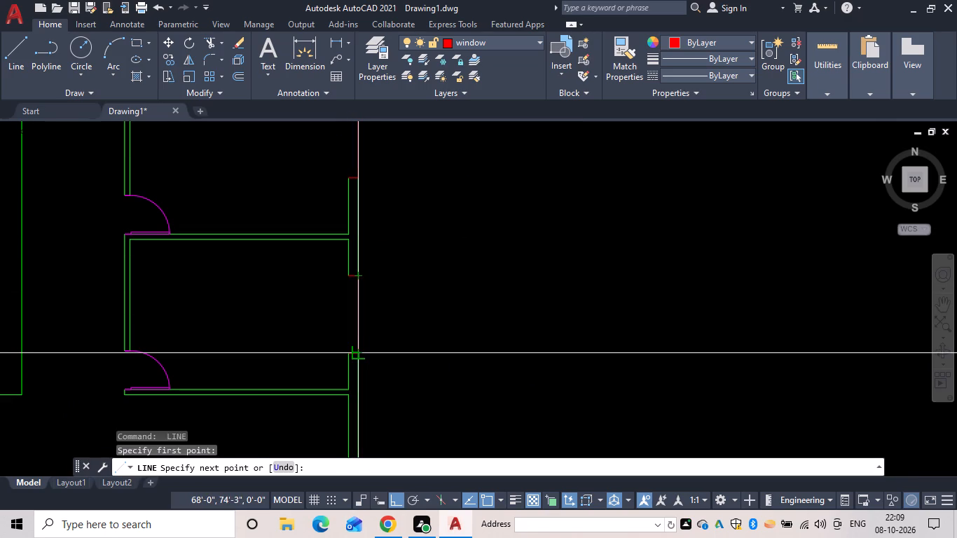
{"action": "left_click", "coordinate": [358, 352]}
{"action": "key", "text": "space"}
Draw a window line along the outer face across the easternmost opening in the east wing's south wall.
{"action": "scroll", "coordinate": [375, 328], "scroll_direction": "up", "scroll_amount": 3}
{"action": "middle_click_drag", "start_coordinate": [375, 328], "coordinate": [435, 110]}
{"action": "scroll", "coordinate": [375, 328], "scroll_direction": "down", "scroll_amount": 4}
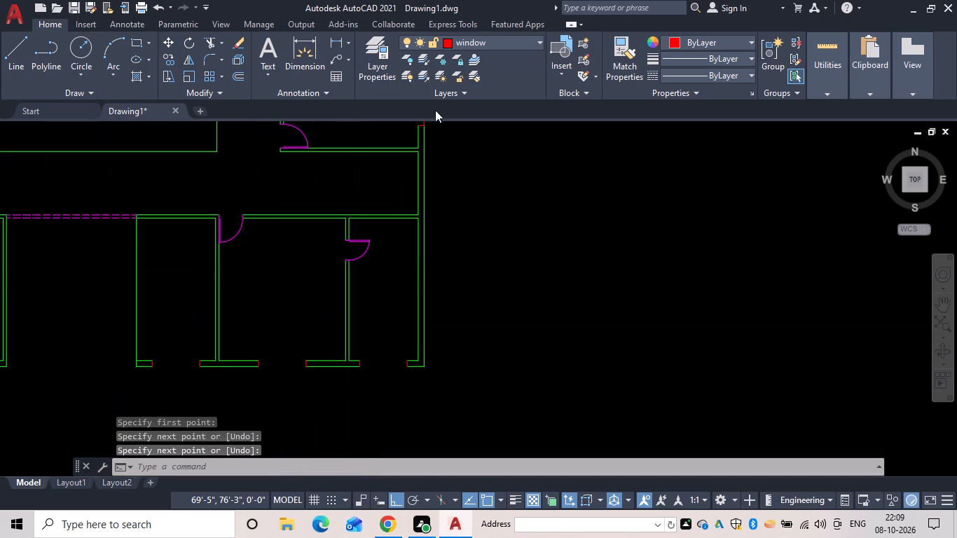
{"action": "middle_click_drag", "start_coordinate": [409, 372], "coordinate": [443, 287]}
{"action": "scroll", "coordinate": [443, 287], "scroll_direction": "up", "scroll_amount": 2}
{"action": "key", "text": "space"}
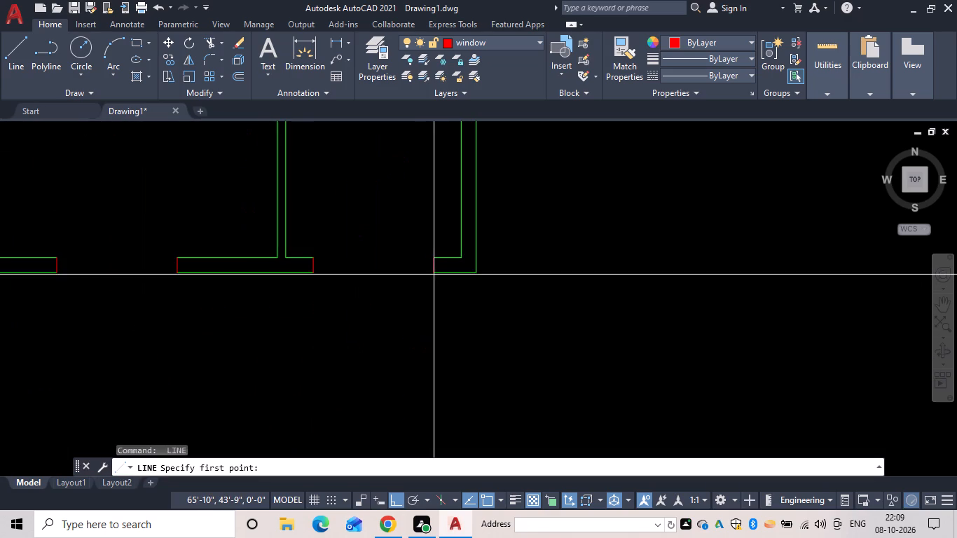
{"action": "left_click_drag", "start_coordinate": [434, 274], "coordinate": [415, 278]}
{"action": "left_click", "coordinate": [310, 272]}
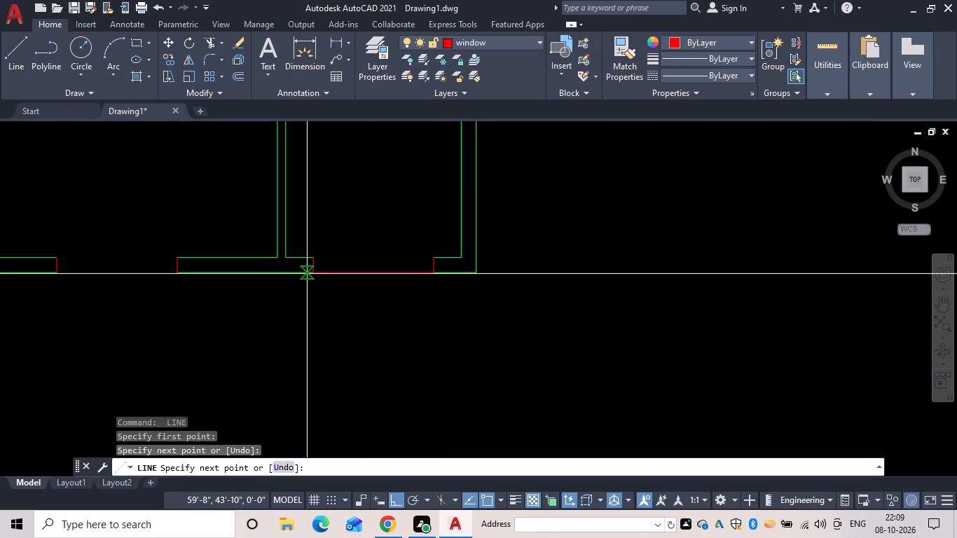
{"action": "scroll", "coordinate": [283, 289], "scroll_direction": "down", "scroll_amount": 1}
{"action": "middle_click_drag", "start_coordinate": [282, 289], "coordinate": [491, 289]}
{"action": "key", "text": "space"}
Draw a window line along the outer face across the middle opening in the east wing's south wall.
{"action": "scroll", "coordinate": [427, 284], "scroll_direction": "up", "scroll_amount": 2}
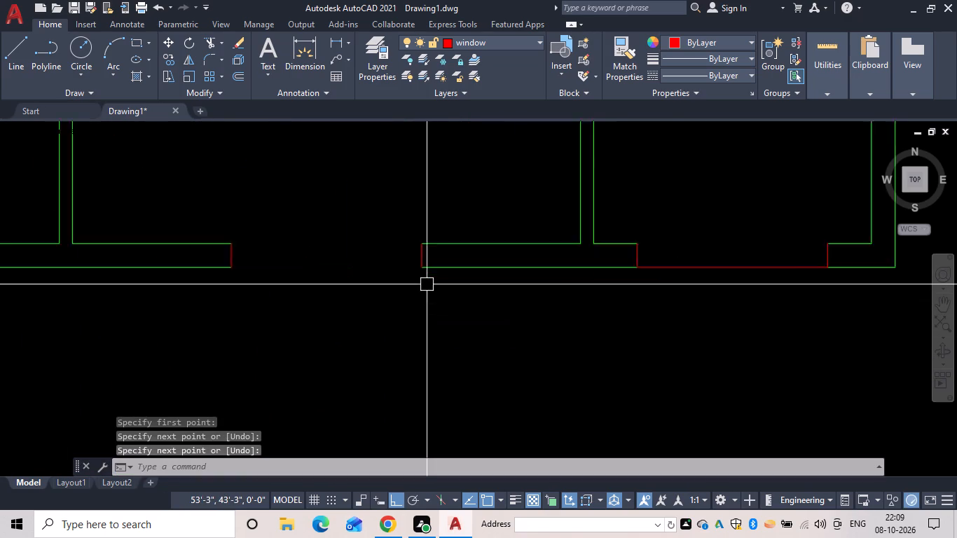
{"action": "scroll", "coordinate": [427, 284], "scroll_direction": "up", "scroll_amount": 1}
{"action": "key", "text": "space"}
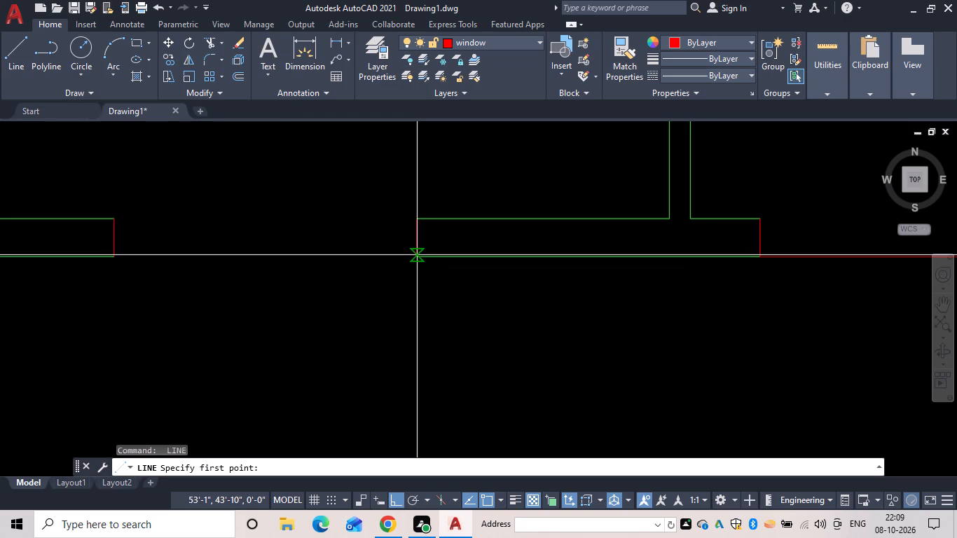
{"action": "left_click", "coordinate": [415, 258]}
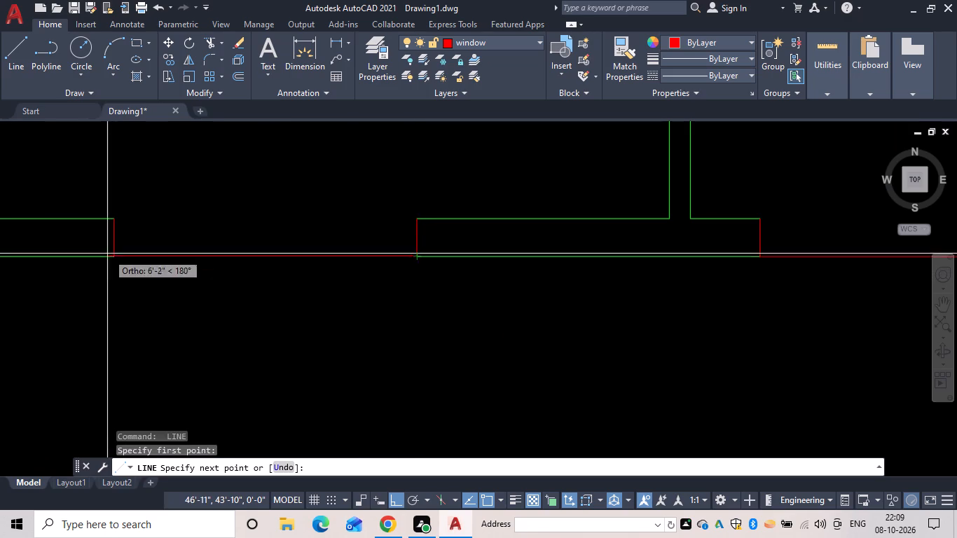
{"action": "left_click", "coordinate": [113, 257]}
{"action": "scroll", "coordinate": [123, 274], "scroll_direction": "down", "scroll_amount": 2}
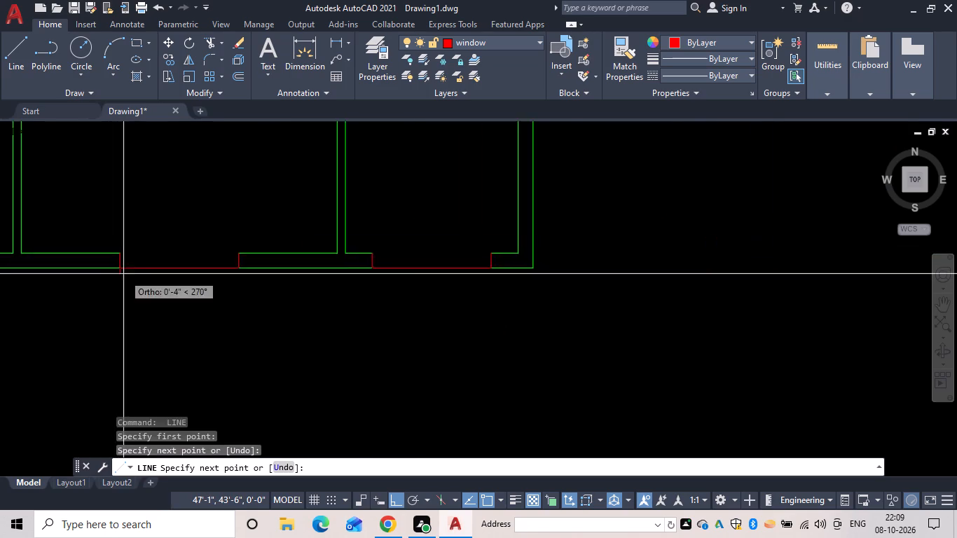
{"action": "middle_click_drag", "start_coordinate": [123, 274], "coordinate": [472, 263]}
{"action": "key", "text": "space"}
Draw a window line along the outer face across the westernmost opening in the east wing's south wall.
{"action": "key", "text": "space"}
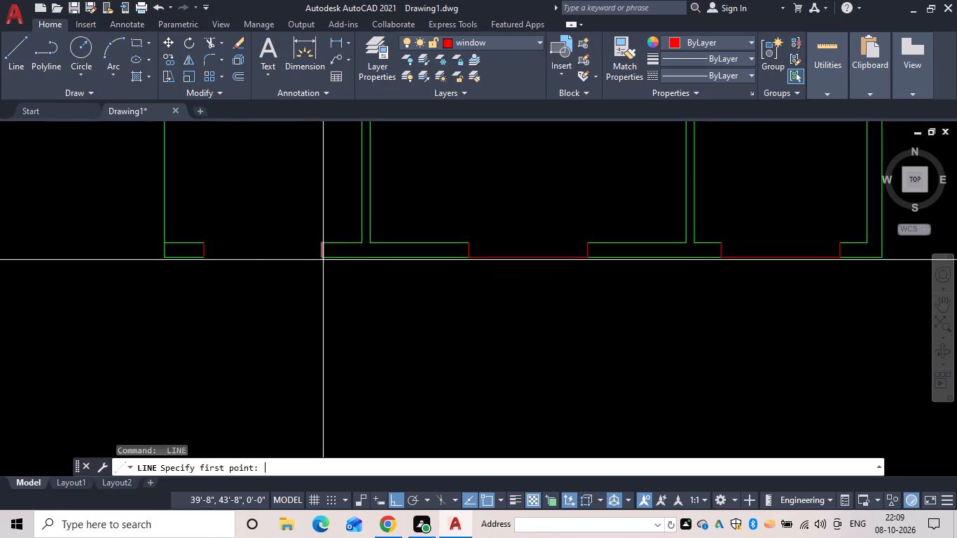
{"action": "left_click_drag", "start_coordinate": [326, 254], "coordinate": [305, 260]}
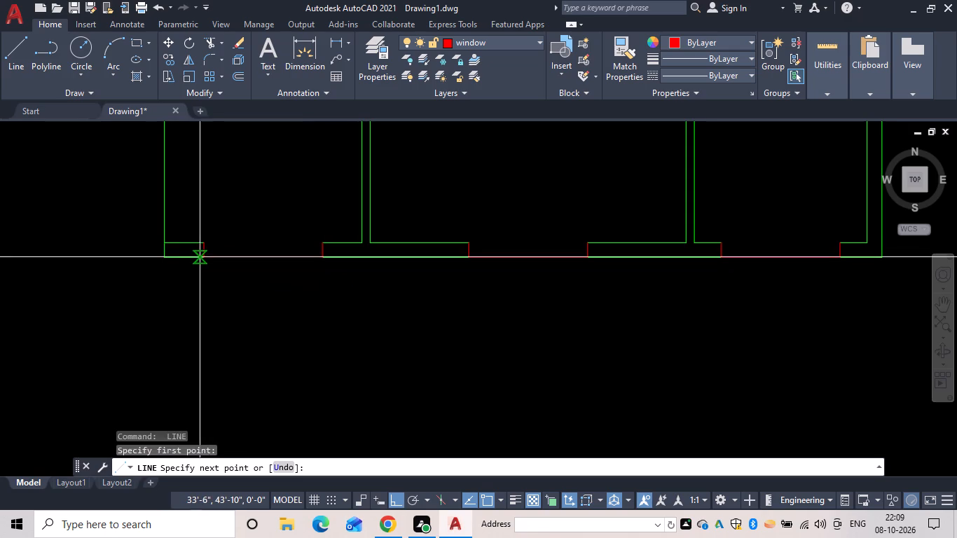
{"action": "left_click", "coordinate": [209, 259]}
{"action": "key", "text": "space"}
Draw a window line along the outer face across the easternmost opening in the west wing's south wall.
{"action": "scroll", "coordinate": [213, 280], "scroll_direction": "down", "scroll_amount": 2}
{"action": "middle_click_drag", "start_coordinate": [213, 280], "coordinate": [252, 275]}
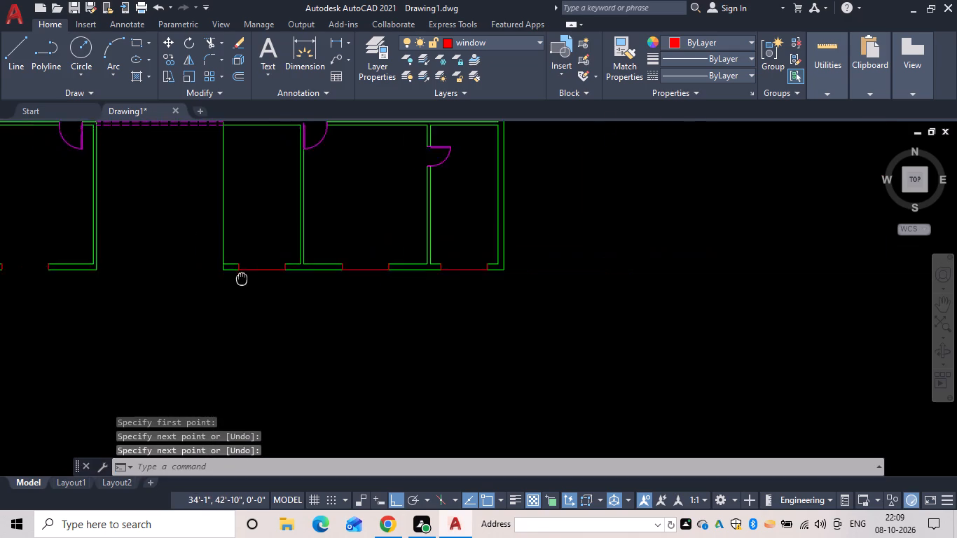
{"action": "middle_click_drag", "start_coordinate": [252, 275], "coordinate": [435, 242]}
{"action": "scroll", "coordinate": [378, 238], "scroll_direction": "up", "scroll_amount": 1}
{"action": "scroll", "coordinate": [304, 248], "scroll_direction": "down", "scroll_amount": 1}
{"action": "middle_click_drag", "start_coordinate": [317, 246], "coordinate": [412, 242]}
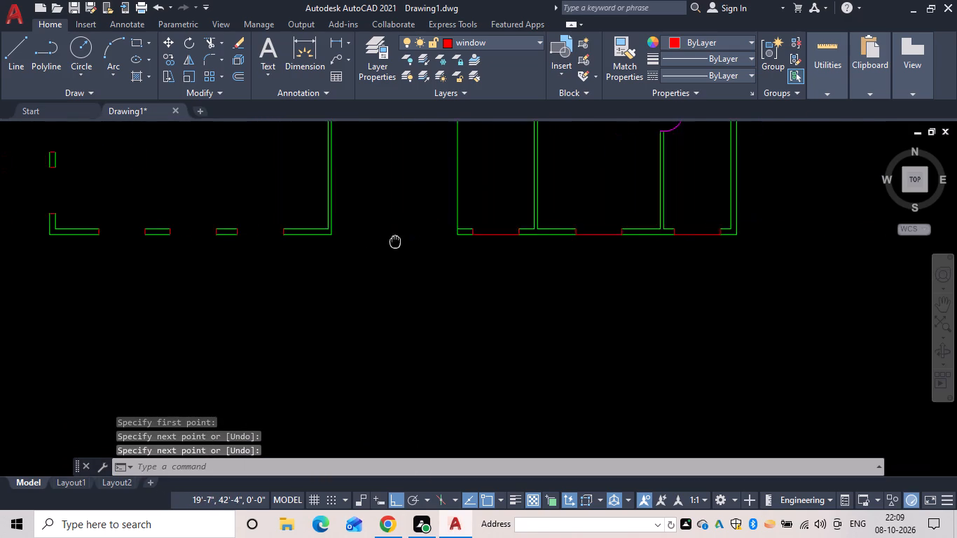
{"action": "middle_click_drag", "start_coordinate": [412, 242], "coordinate": [490, 237]}
{"action": "scroll", "coordinate": [404, 237], "scroll_direction": "up", "scroll_amount": 3}
{"action": "key", "text": "space"}
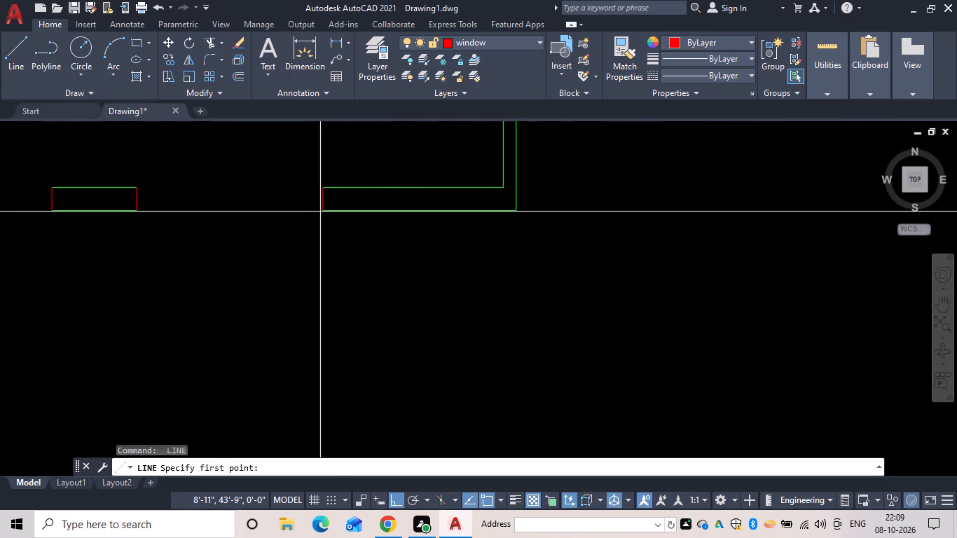
{"action": "left_click_drag", "start_coordinate": [326, 209], "coordinate": [319, 211]}
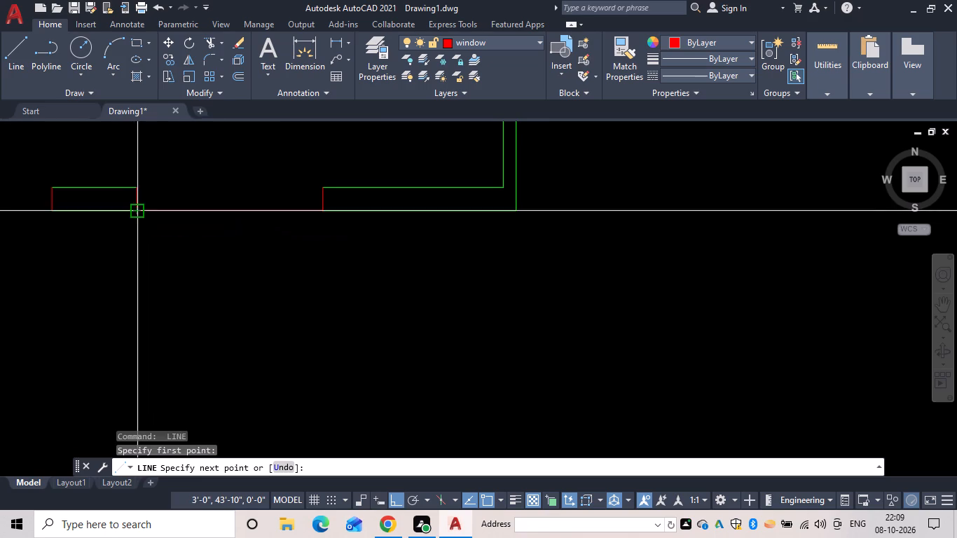
{"action": "left_click", "coordinate": [135, 213]}
{"action": "key", "text": "space"}
Draw a window line along the outer face across the middle opening in the west wing's south wall.
{"action": "scroll", "coordinate": [137, 224], "scroll_direction": "down", "scroll_amount": 1}
{"action": "middle_click_drag", "start_coordinate": [138, 224], "coordinate": [571, 249]}
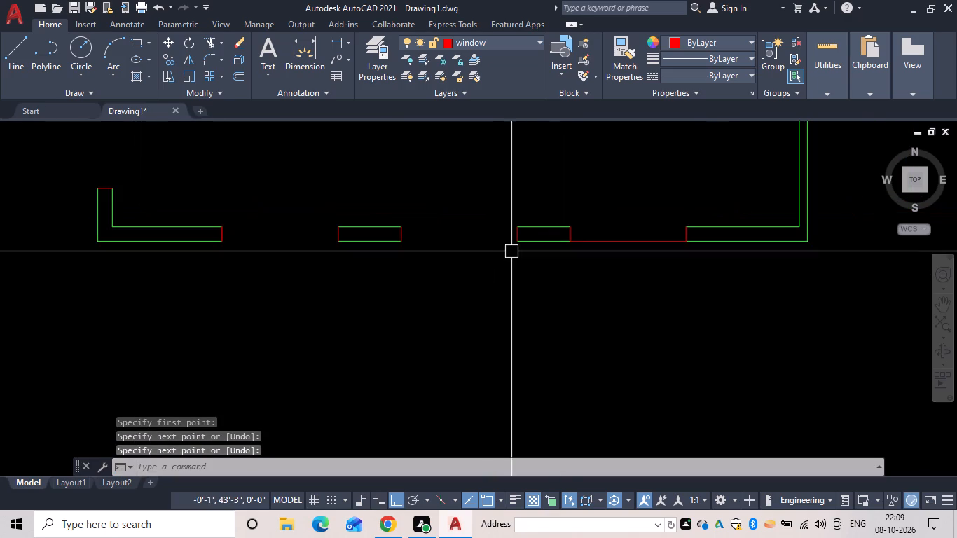
{"action": "key", "text": "space"}
{"action": "left_click_drag", "start_coordinate": [511, 245], "coordinate": [489, 256]}
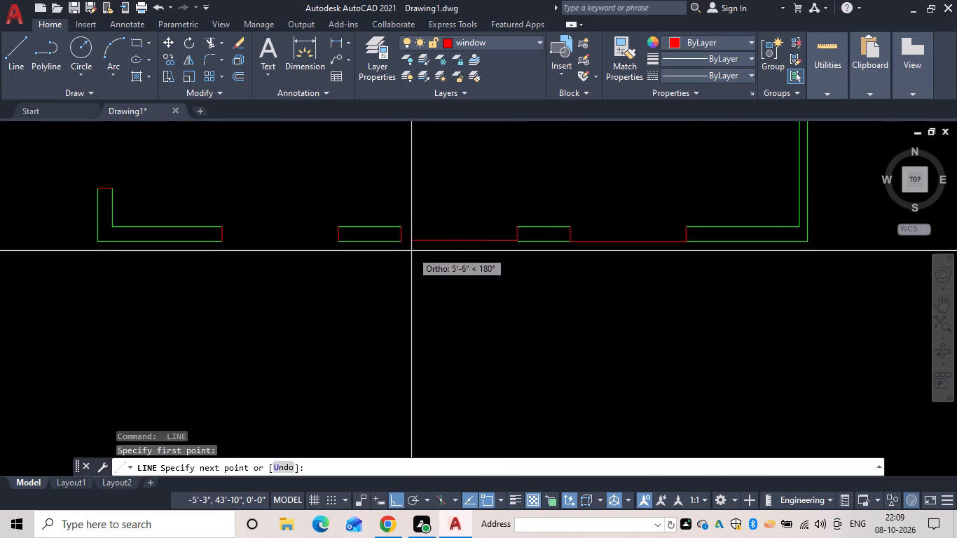
{"action": "left_click", "coordinate": [400, 241]}
{"action": "key", "text": "space"}
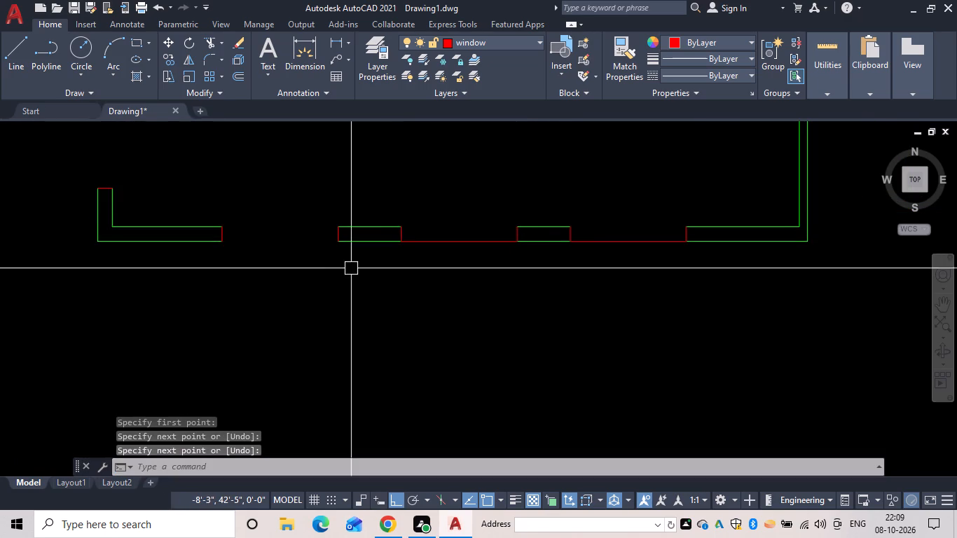
Draw a window line along the outer face across the westernmost opening in the west wing's south wall.
{"action": "middle_click_drag", "start_coordinate": [351, 268], "coordinate": [437, 281]}
{"action": "key", "text": "space"}
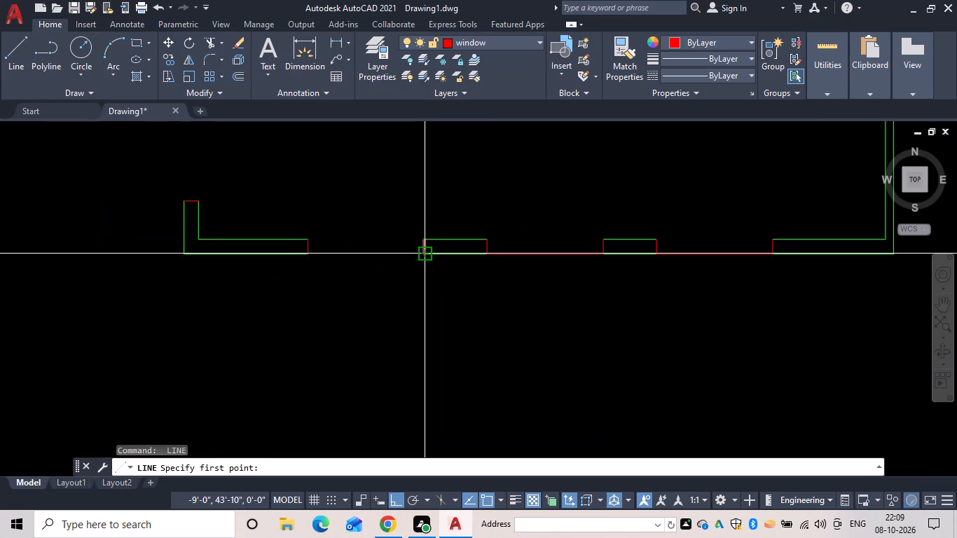
{"action": "left_click", "coordinate": [423, 251]}
{"action": "left_click", "coordinate": [308, 253]}
{"action": "key", "text": "space"}
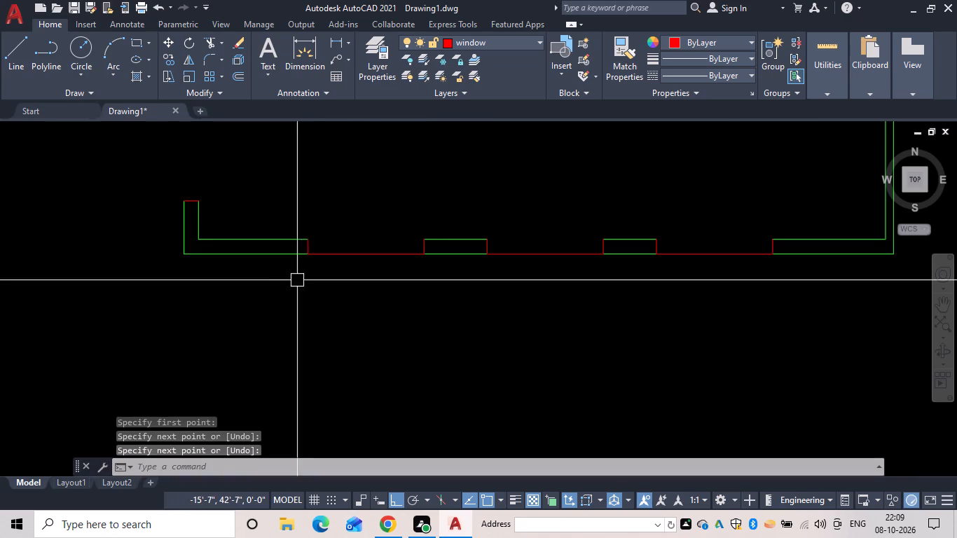
Draw a window line along the outer face across the southernmost opening in the west wall.
{"action": "middle_click_drag", "start_coordinate": [297, 280], "coordinate": [413, 364]}
{"action": "scroll", "coordinate": [415, 364], "scroll_direction": "down", "scroll_amount": 1}
{"action": "scroll", "coordinate": [341, 308], "scroll_direction": "up", "scroll_amount": 2}
{"action": "key", "text": "space"}
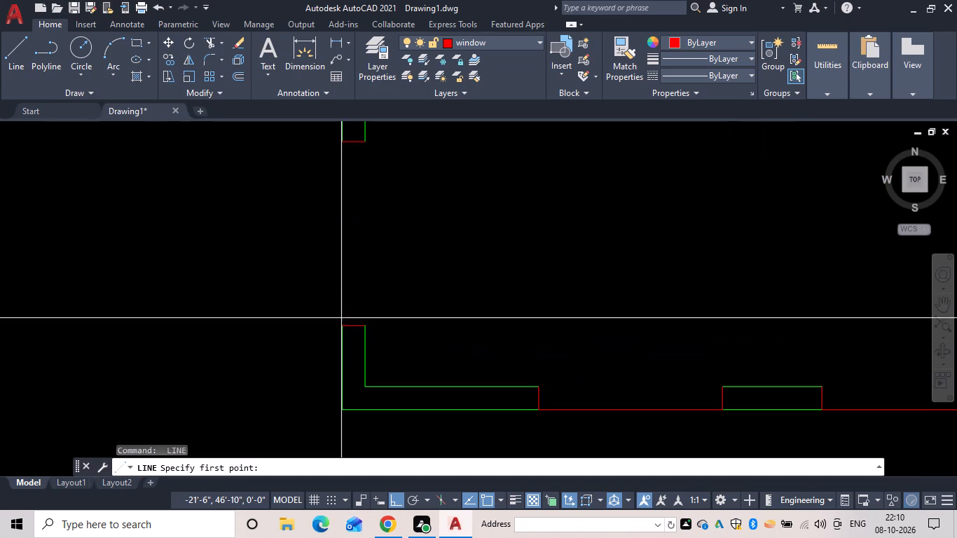
{"action": "left_click", "coordinate": [341, 326]}
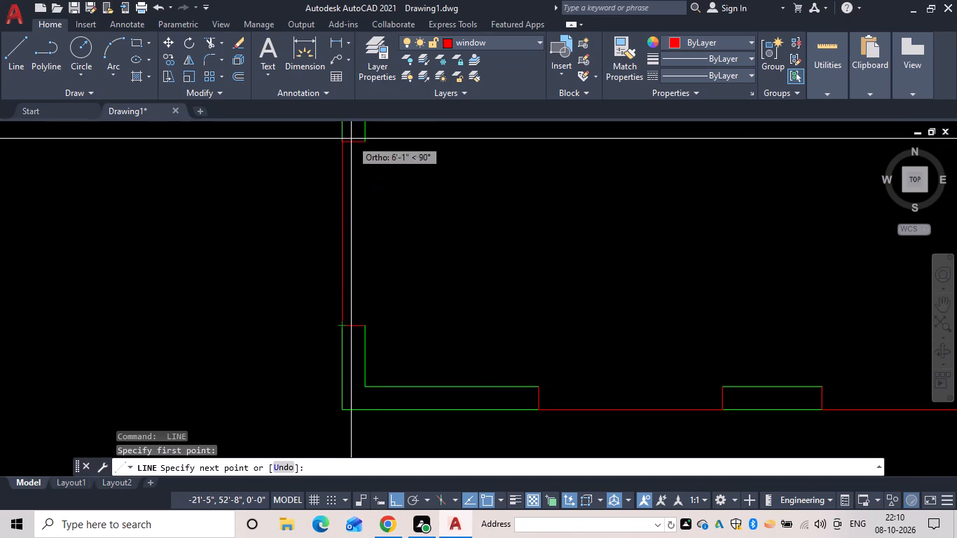
{"action": "left_click", "coordinate": [343, 144]}
{"action": "key", "text": "space"}
Draw a window line along the outer face across the second opening from the south in the west wall.
{"action": "middle_click_drag", "start_coordinate": [345, 158], "coordinate": [375, 368]}
{"action": "scroll", "coordinate": [352, 193], "scroll_direction": "down", "scroll_amount": 1}
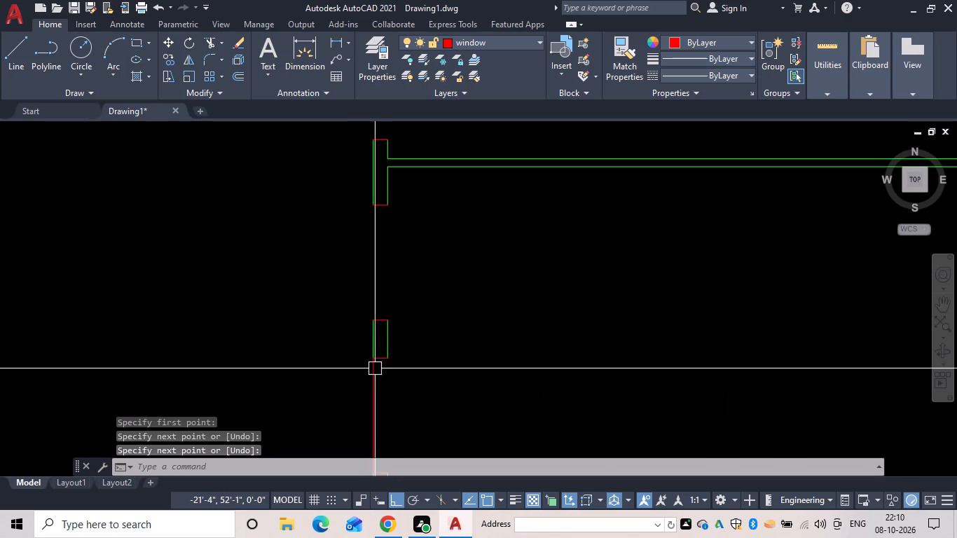
{"action": "key", "text": "space"}
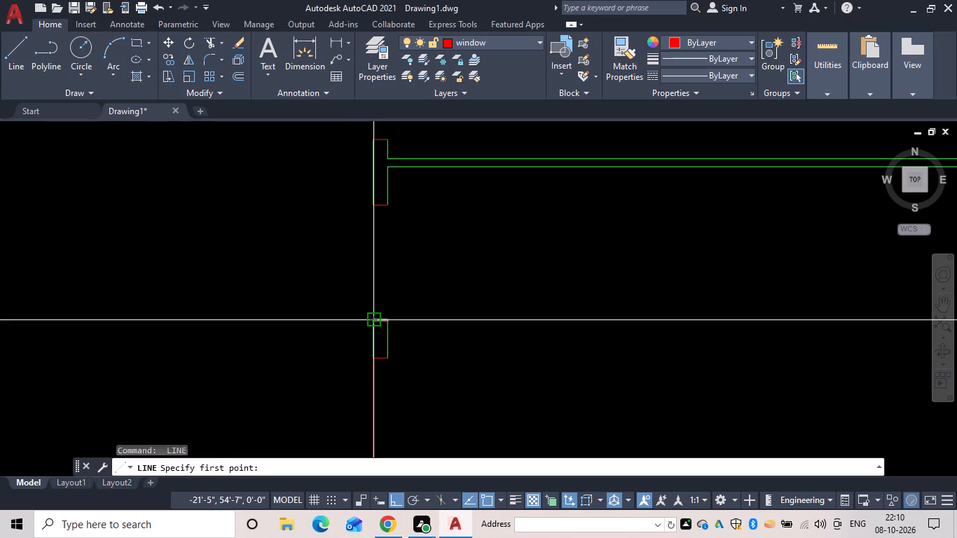
{"action": "left_click_drag", "start_coordinate": [368, 323], "coordinate": [367, 313]}
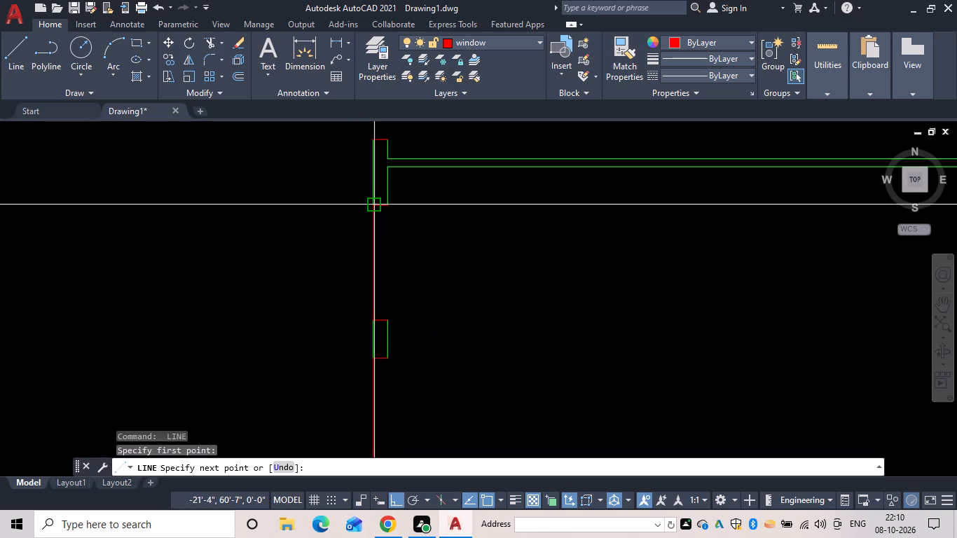
{"action": "left_click", "coordinate": [373, 205]}
{"action": "key", "text": "space"}
Draw a window line along the outer face across the third opening from the south in the west wall.
{"action": "middle_click_drag", "start_coordinate": [372, 206], "coordinate": [391, 352]}
{"action": "key", "text": "space"}
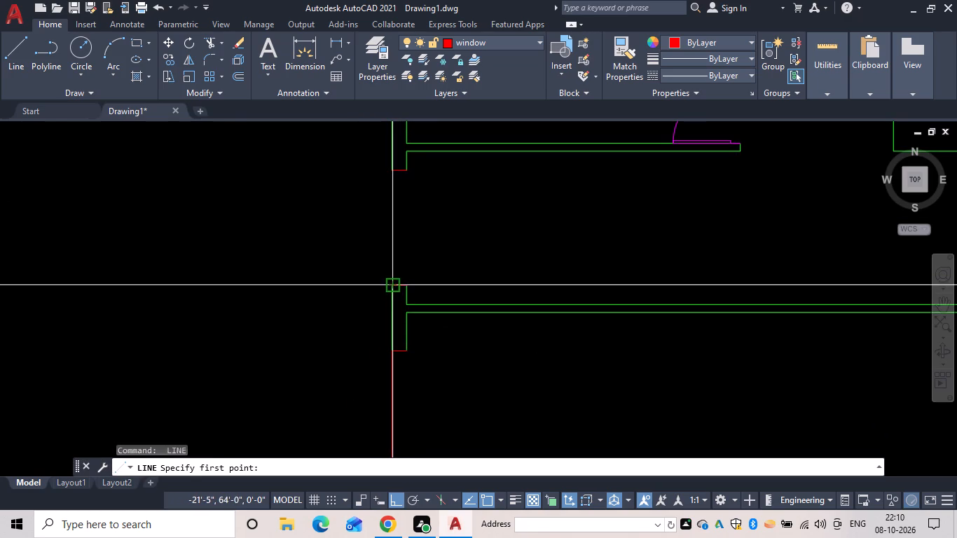
{"action": "left_click_drag", "start_coordinate": [394, 284], "coordinate": [394, 270]}
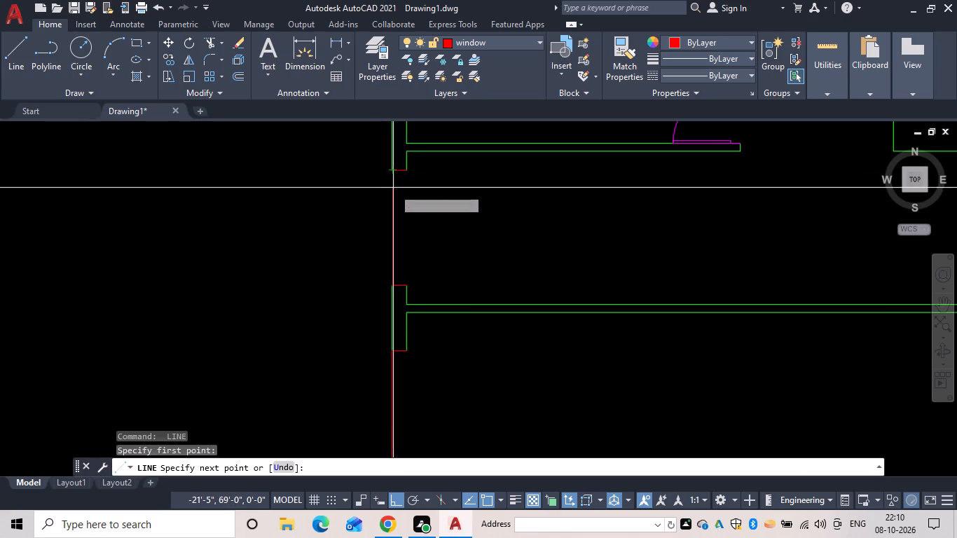
{"action": "left_click", "coordinate": [392, 170]}
{"action": "key", "text": "space"}
Draw a window line along the outer face across the fourth opening from the south in the west wall.
{"action": "middle_click_drag", "start_coordinate": [392, 193], "coordinate": [359, 361]}
{"action": "scroll", "coordinate": [392, 193], "scroll_direction": "down", "scroll_amount": 1}
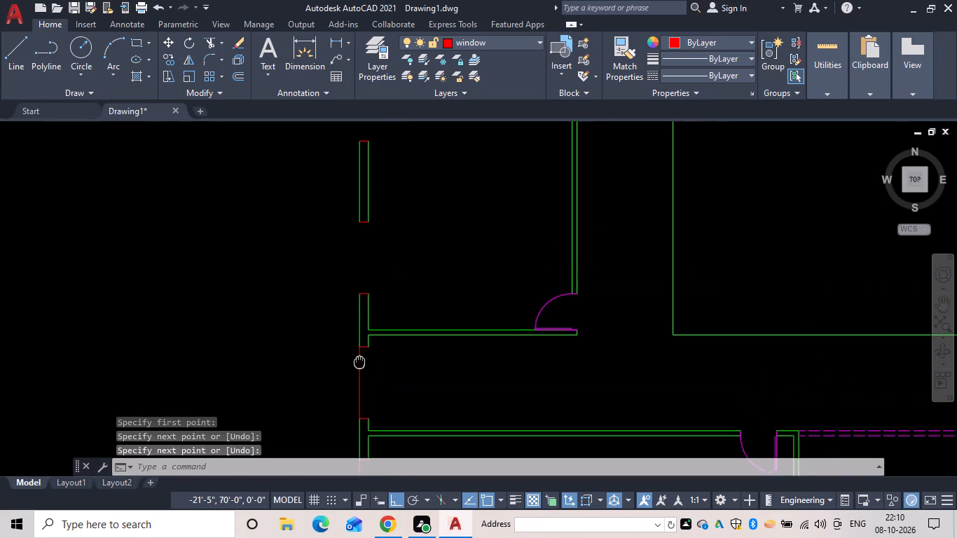
{"action": "middle_click_drag", "start_coordinate": [359, 361], "coordinate": [364, 363]}
{"action": "key", "text": "space"}
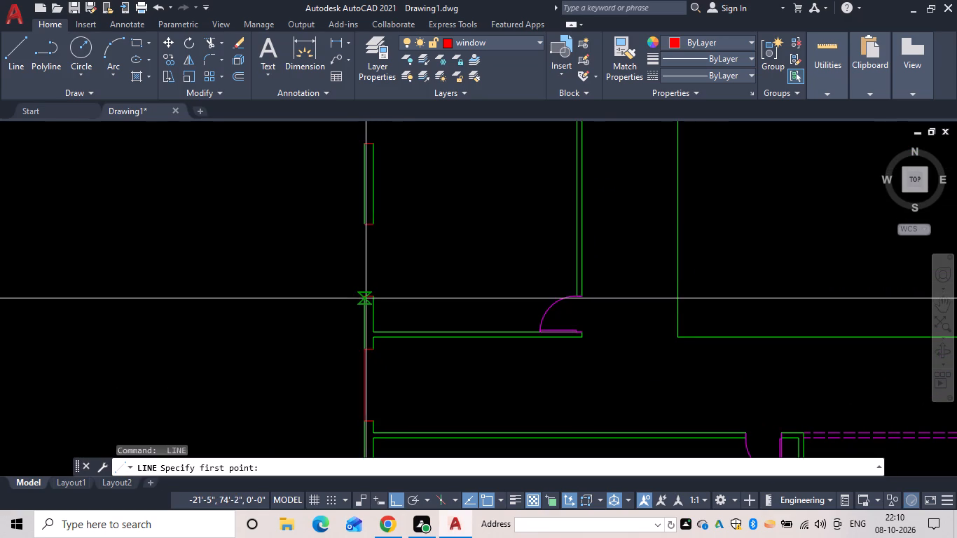
{"action": "left_click", "coordinate": [364, 297]}
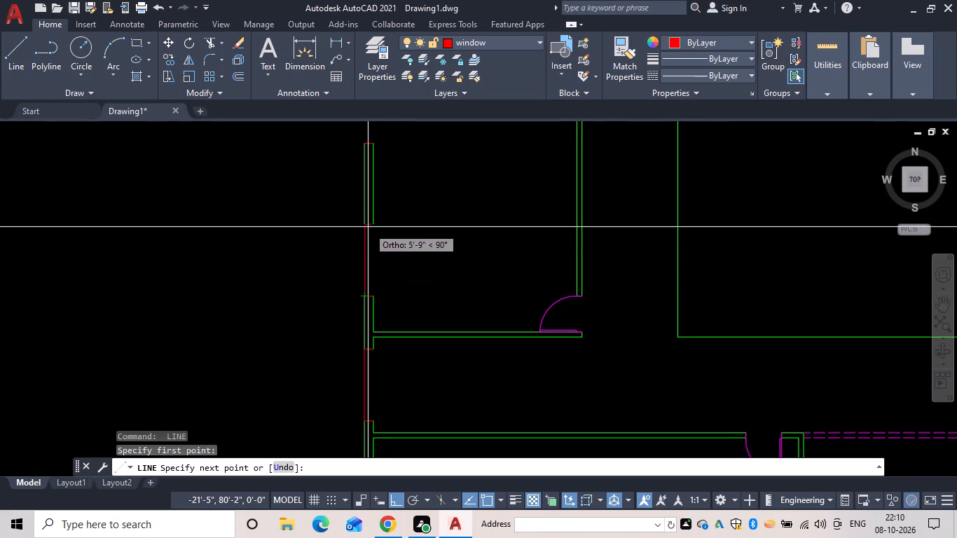
{"action": "left_click", "coordinate": [363, 225]}
{"action": "key", "text": "space"}
Draw a window line along the outer face across the fifth opening from the south in the west wall.
{"action": "scroll", "coordinate": [364, 244], "scroll_direction": "down", "scroll_amount": 1}
{"action": "middle_click_drag", "start_coordinate": [362, 248], "coordinate": [358, 283]}
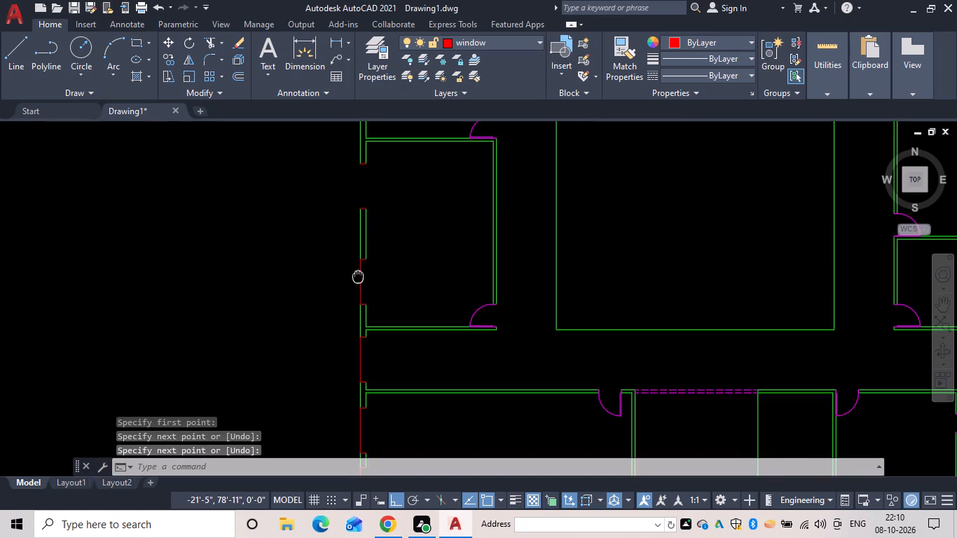
{"action": "middle_click_drag", "start_coordinate": [358, 283], "coordinate": [361, 360]}
{"action": "scroll", "coordinate": [365, 311], "scroll_direction": "up", "scroll_amount": 2}
{"action": "key", "text": "space"}
{"action": "left_click_drag", "start_coordinate": [356, 270], "coordinate": [352, 261]}
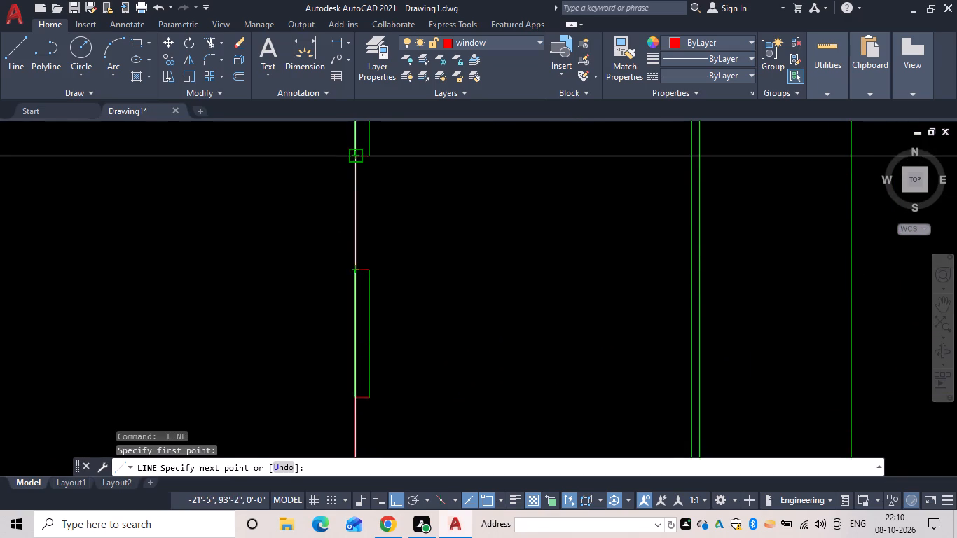
{"action": "left_click", "coordinate": [354, 155]}
{"action": "key", "text": "space"}
Draw a window line along the outer face across the sixth opening from the south in the west wall.
{"action": "scroll", "coordinate": [385, 191], "scroll_direction": "down", "scroll_amount": 2}
{"action": "middle_click_drag", "start_coordinate": [387, 199], "coordinate": [427, 403]}
{"action": "scroll", "coordinate": [424, 354], "scroll_direction": "up", "scroll_amount": 2}
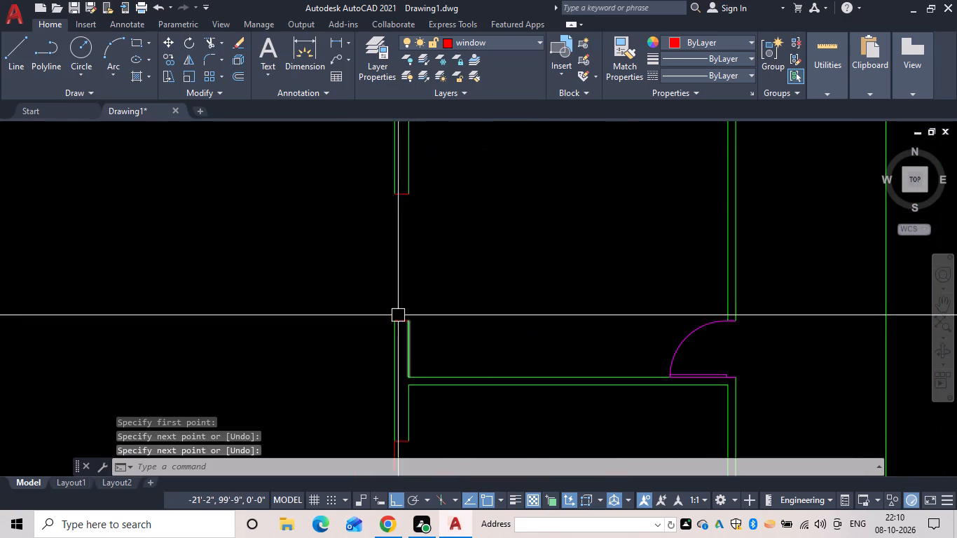
{"action": "key", "text": "space"}
{"action": "left_click_drag", "start_coordinate": [394, 323], "coordinate": [392, 308]}
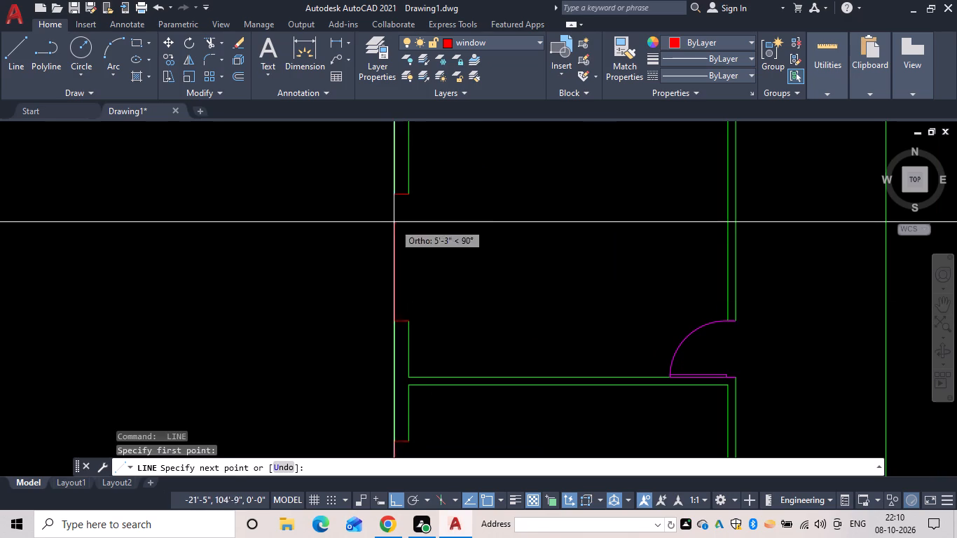
{"action": "left_click", "coordinate": [395, 193]}
{"action": "middle_click_drag", "start_coordinate": [411, 223], "coordinate": [444, 430]}
{"action": "scroll", "coordinate": [411, 226], "scroll_direction": "down", "scroll_amount": 1}
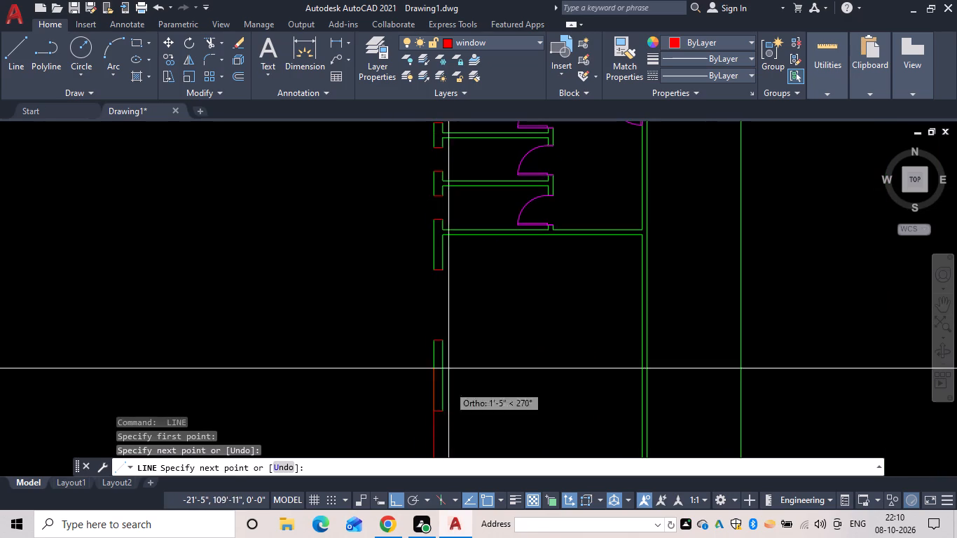
{"action": "key", "text": "space"}
Draw a window line along the outer face across the seventh opening from the south in the west wall.
{"action": "key", "text": "space"}
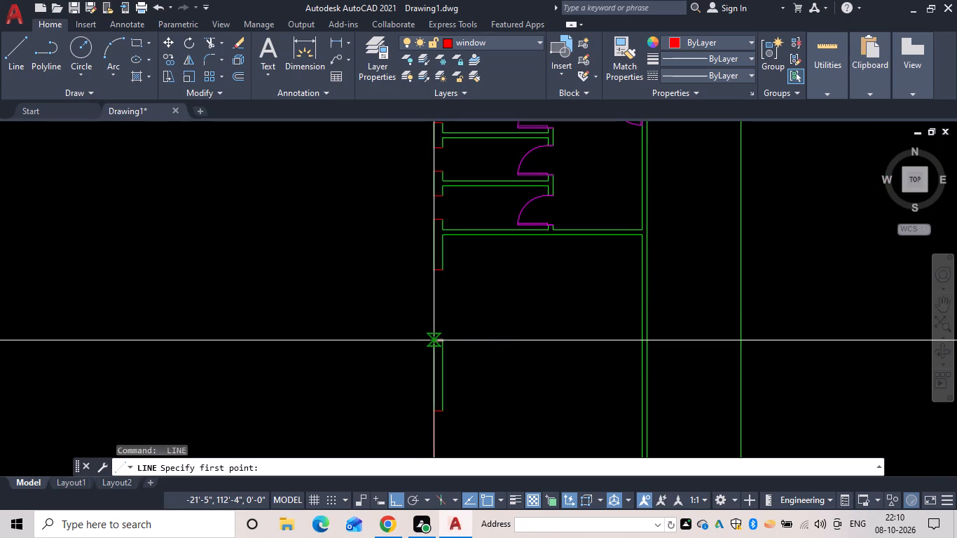
{"action": "left_click_drag", "start_coordinate": [434, 340], "coordinate": [432, 331]}
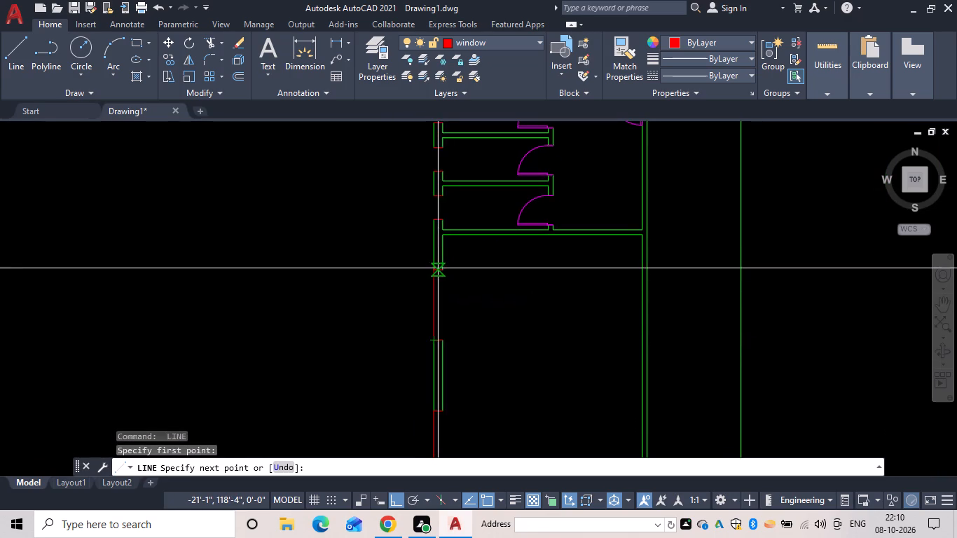
{"action": "left_click", "coordinate": [434, 271]}
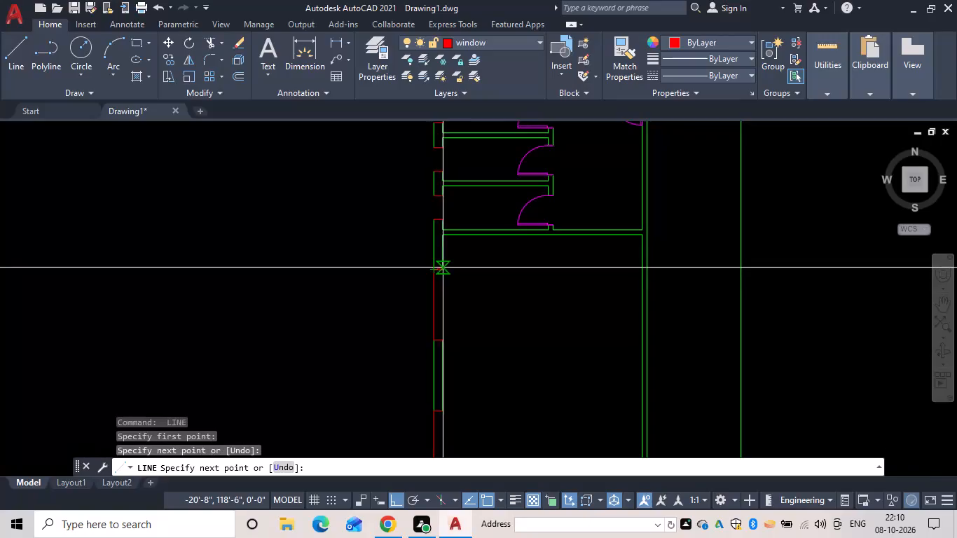
{"action": "scroll", "coordinate": [449, 276], "scroll_direction": "up", "scroll_amount": 2}
{"action": "key", "text": "space"}
Draw a window line along the outer face across the west-wall opening of the southernmost of the three small rooms.
{"action": "scroll", "coordinate": [394, 337], "scroll_direction": "down", "scroll_amount": 1}
{"action": "middle_click_drag", "start_coordinate": [394, 337], "coordinate": [395, 506]}
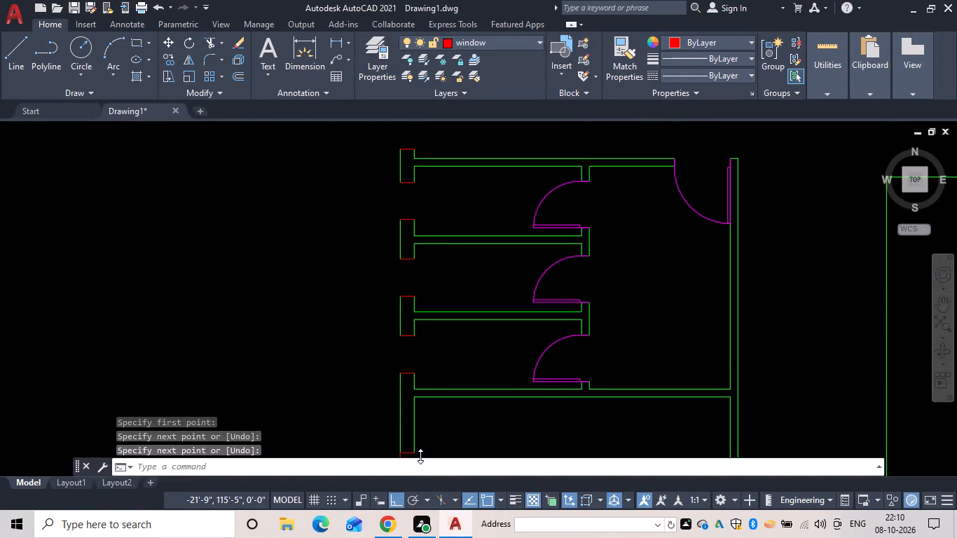
{"action": "key", "text": "space"}
{"action": "scroll", "coordinate": [405, 376], "scroll_direction": "up", "scroll_amount": 1}
{"action": "left_click_drag", "start_coordinate": [396, 372], "coordinate": [396, 366]}
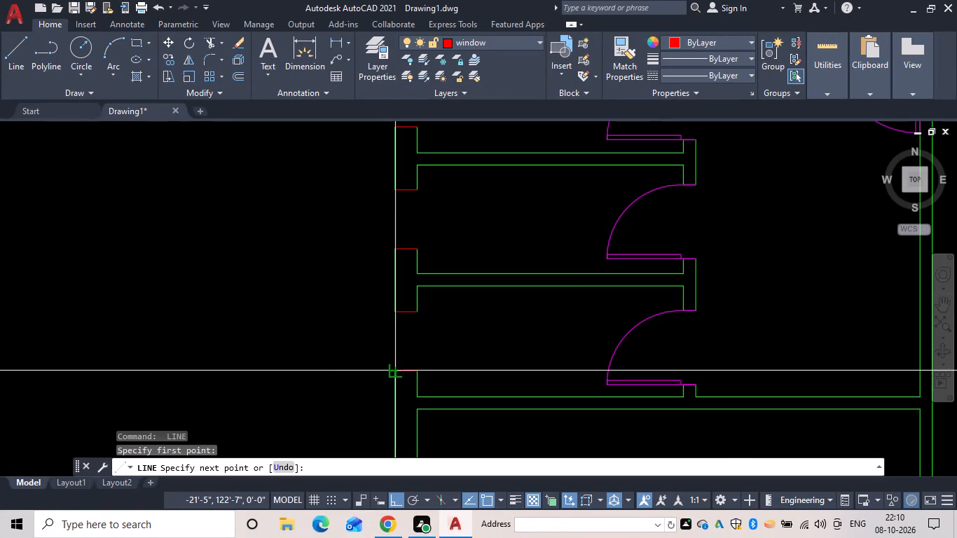
{"action": "left_click", "coordinate": [395, 310]}
{"action": "key", "text": "space"}
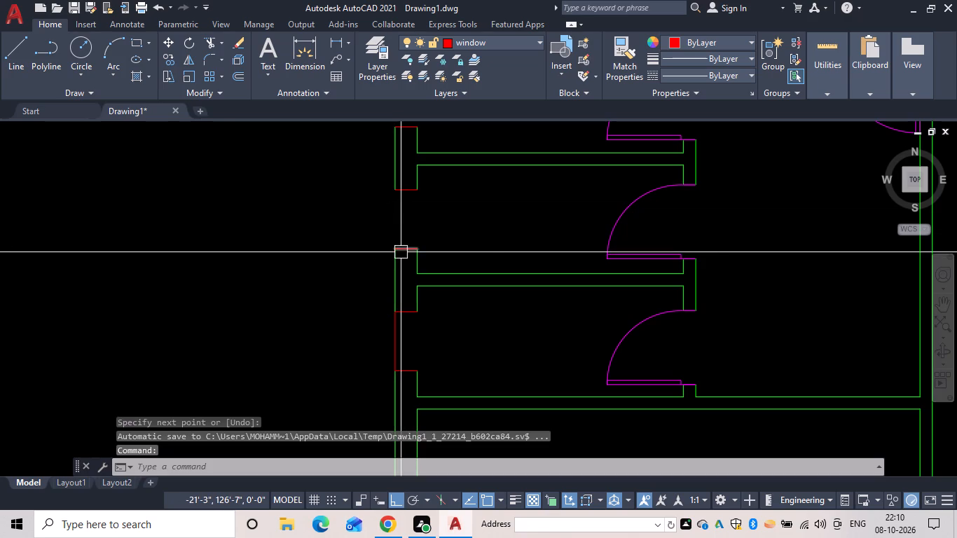
Draw window lines along the outer face across the west-wall openings of the middle and northern small rooms.
{"action": "key", "text": "space"}
{"action": "left_click", "coordinate": [395, 248]}
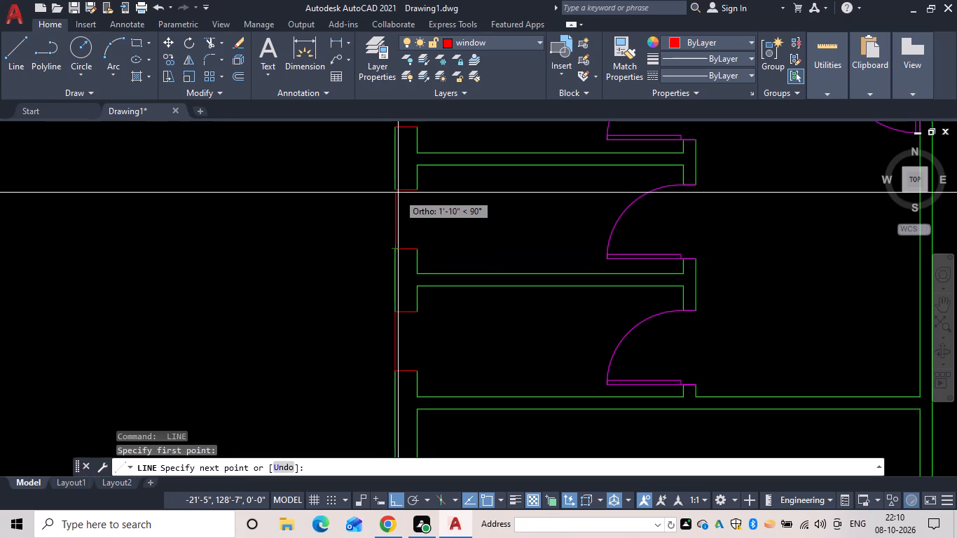
{"action": "left_click", "coordinate": [395, 189]}
{"action": "middle_click_drag", "start_coordinate": [402, 195], "coordinate": [423, 388]}
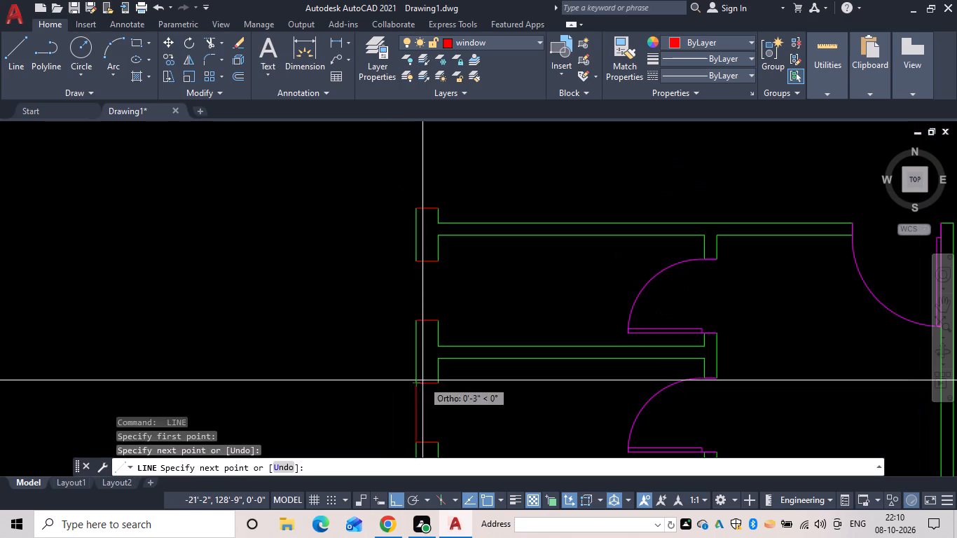
{"action": "key", "text": "space"}
{"action": "key", "text": "space"}
{"action": "left_click_drag", "start_coordinate": [415, 322], "coordinate": [413, 312]}
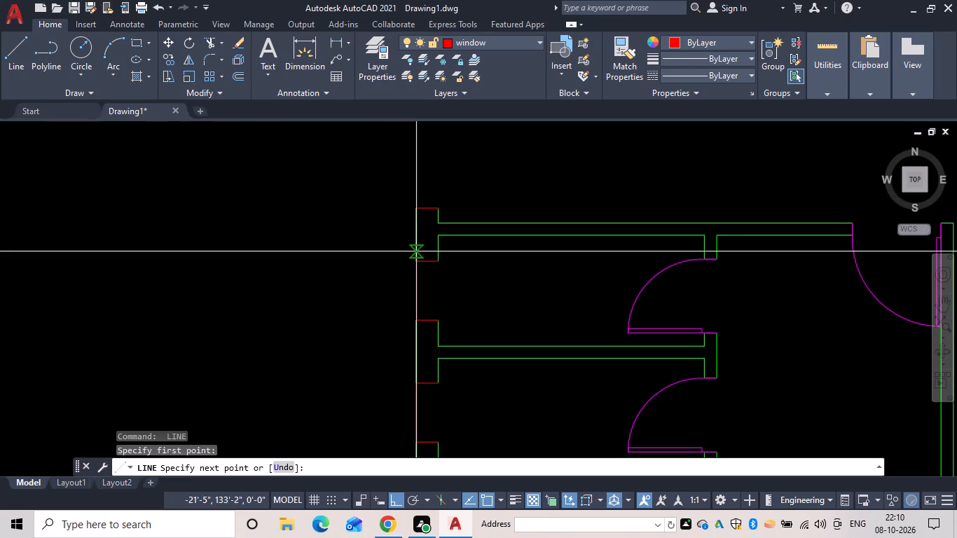
{"action": "left_click", "coordinate": [415, 262]}
{"action": "key", "text": "space"}
Draw a window line along the outer face across the northernmost west-wall opening, at the end of the corridor.
{"action": "scroll", "coordinate": [445, 253], "scroll_direction": "down", "scroll_amount": 2}
{"action": "middle_click_drag", "start_coordinate": [446, 256], "coordinate": [448, 261]}
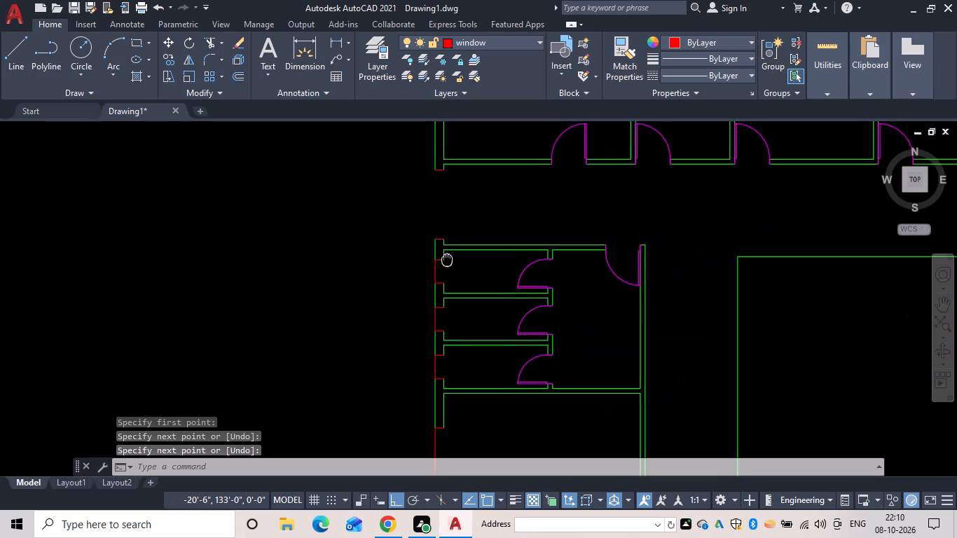
{"action": "middle_click_drag", "start_coordinate": [448, 261], "coordinate": [476, 312]}
{"action": "scroll", "coordinate": [456, 399], "scroll_direction": "down", "scroll_amount": 1}
{"action": "scroll", "coordinate": [474, 338], "scroll_direction": "up", "scroll_amount": 3}
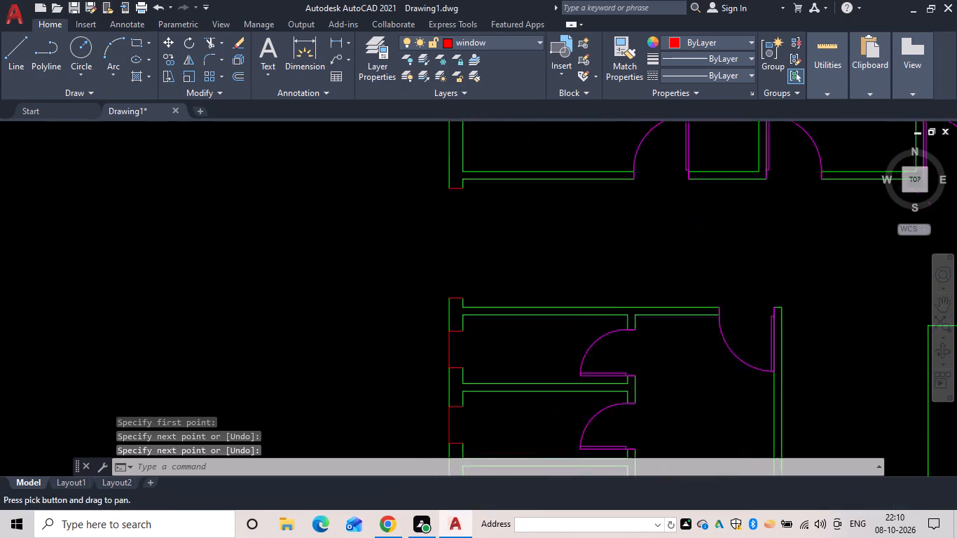
{"action": "key", "text": "space"}
{"action": "left_click", "coordinate": [432, 290]}
{"action": "scroll", "coordinate": [442, 267], "scroll_direction": "down", "scroll_amount": 2}
{"action": "middle_click_drag", "start_coordinate": [444, 269], "coordinate": [457, 368]}
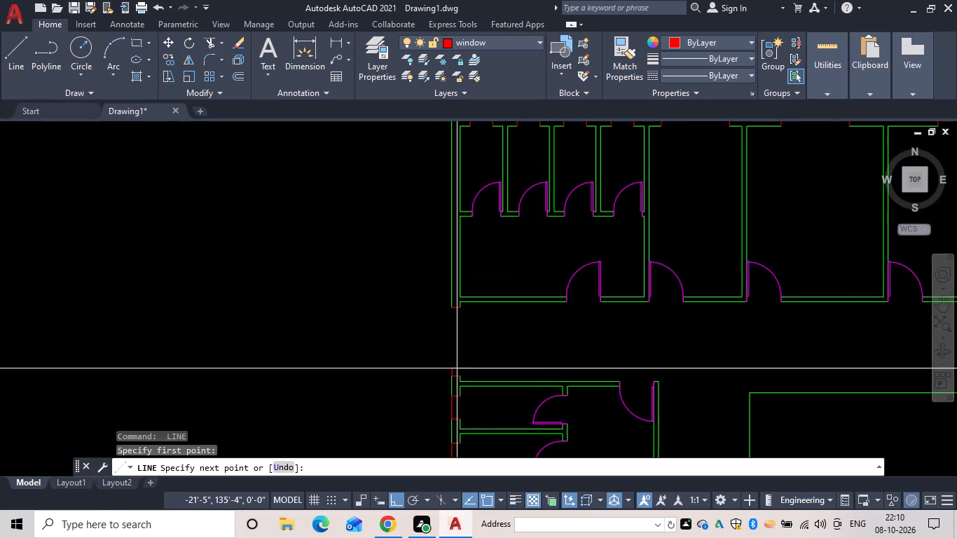
{"action": "scroll", "coordinate": [440, 291], "scroll_direction": "up", "scroll_amount": 2}
{"action": "left_click", "coordinate": [464, 331]}
{"action": "key", "text": "space"}
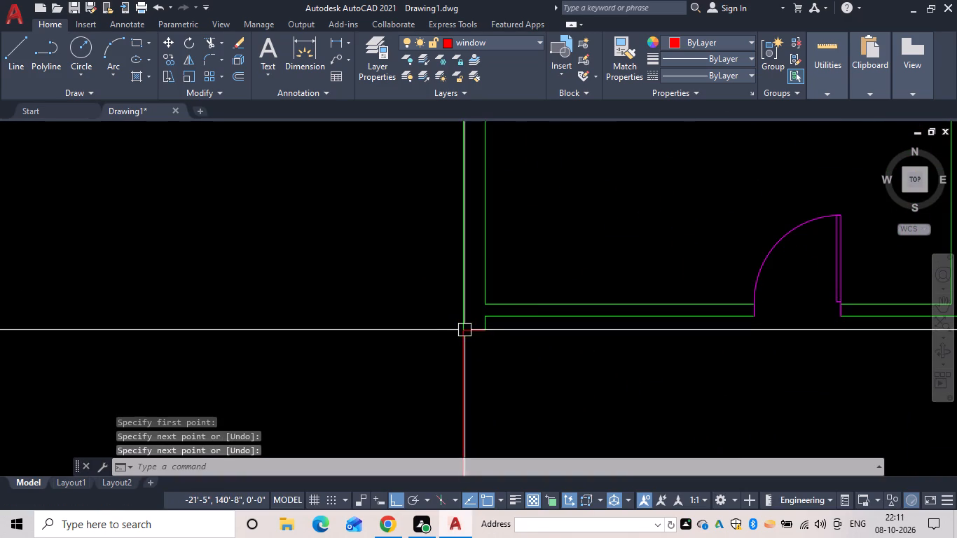
Offset the outer window lines of the four small openings at the north wall's west end 9" inward.
{"action": "scroll", "coordinate": [478, 325], "scroll_direction": "down", "scroll_amount": 3}
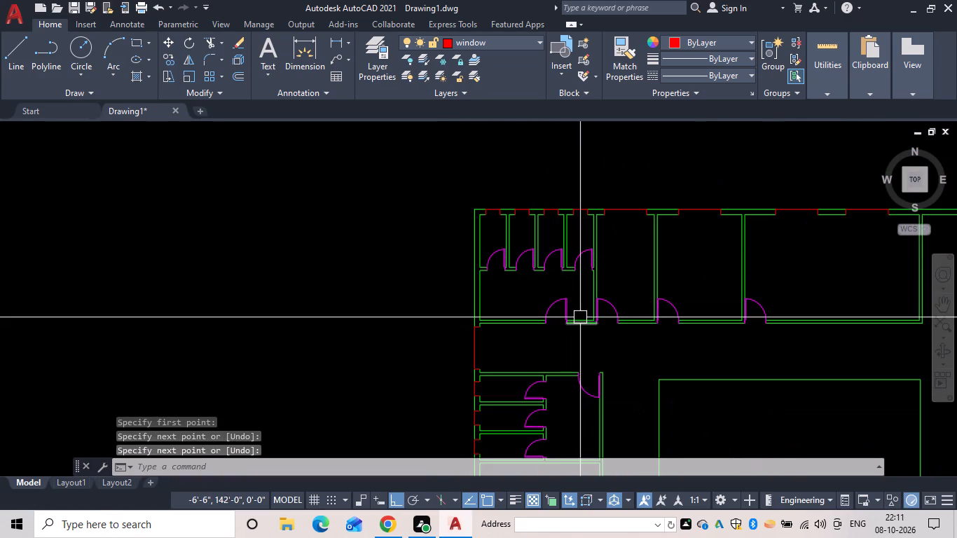
{"action": "key", "text": "Escape"}
{"action": "type", "text": "of"}
{"action": "key", "text": "space"}
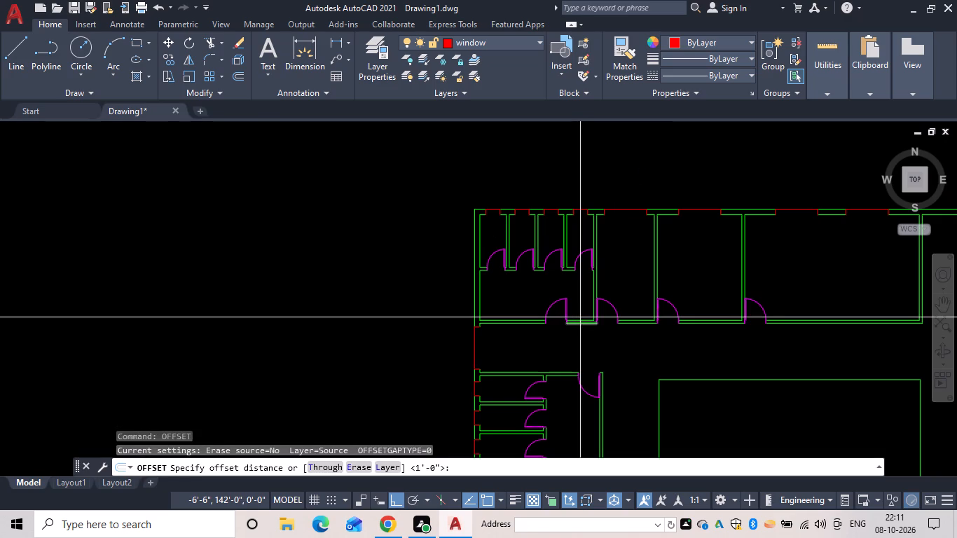
{"action": "type", "text": "9"}
{"action": "key", "text": "space"}
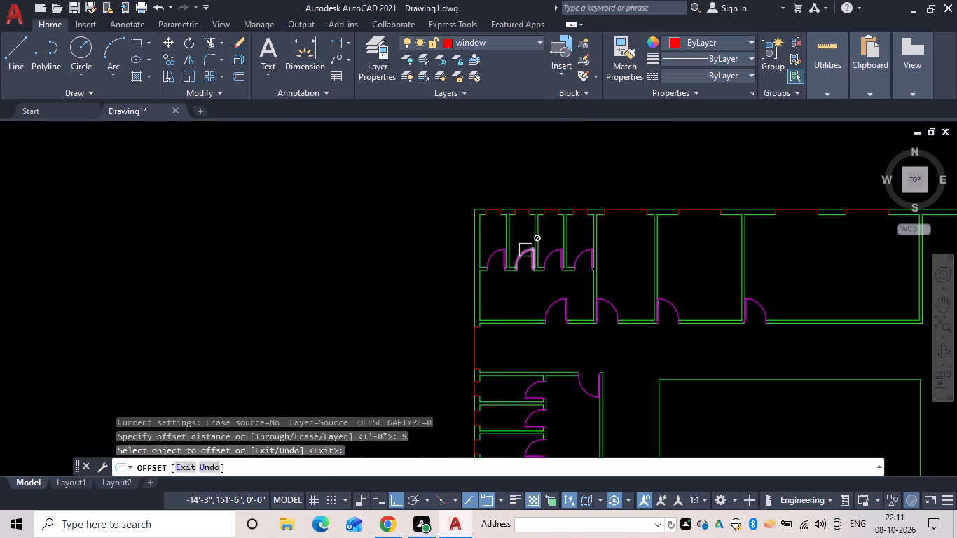
{"action": "scroll", "coordinate": [498, 223], "scroll_direction": "up", "scroll_amount": 2}
{"action": "left_click_drag", "start_coordinate": [478, 188], "coordinate": [478, 199]}
{"action": "left_click", "coordinate": [483, 230]}
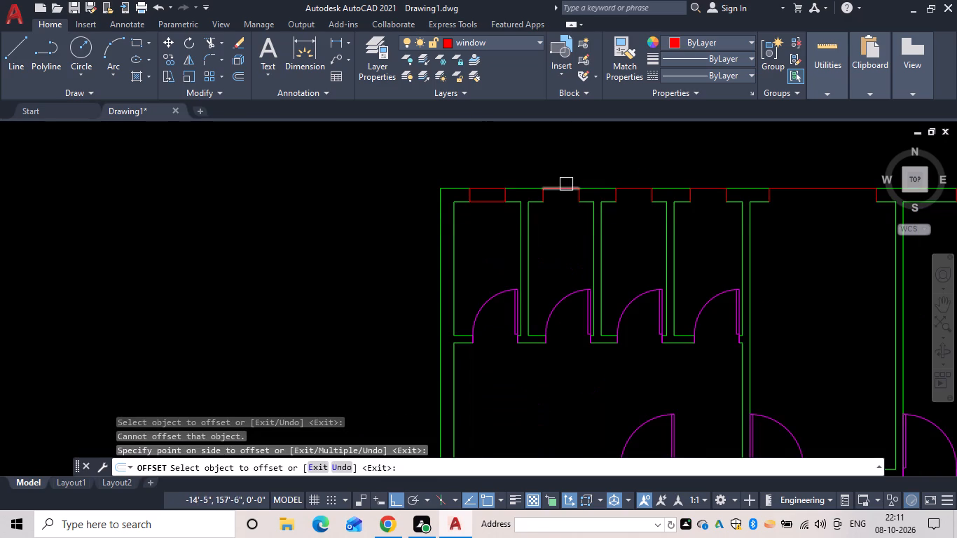
{"action": "left_click_drag", "start_coordinate": [565, 186], "coordinate": [565, 202]}
{"action": "left_click_drag", "start_coordinate": [565, 226], "coordinate": [574, 223]}
{"action": "left_click_drag", "start_coordinate": [633, 188], "coordinate": [635, 197]}
{"action": "left_click", "coordinate": [636, 208]}
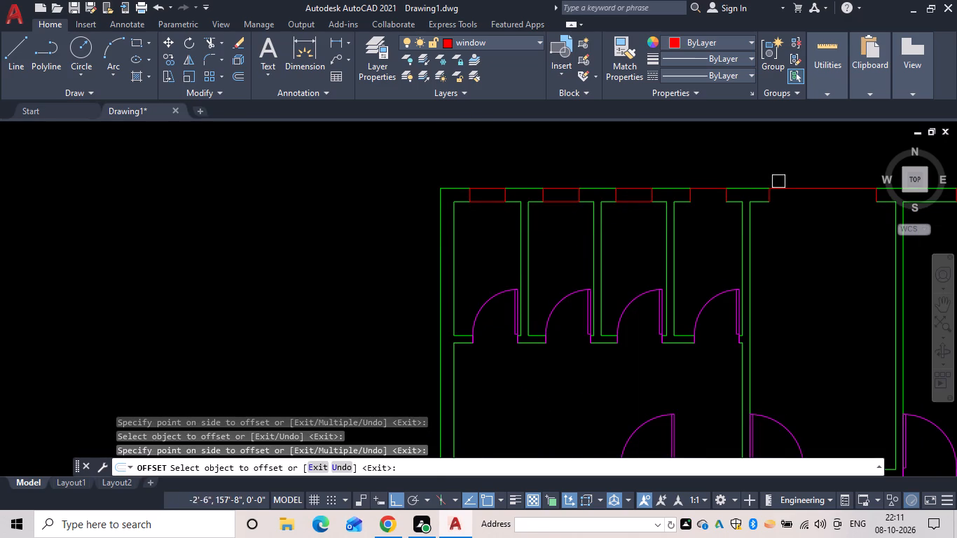
{"action": "left_click_drag", "start_coordinate": [700, 191], "coordinate": [703, 200]}
{"action": "left_click", "coordinate": [709, 218]}
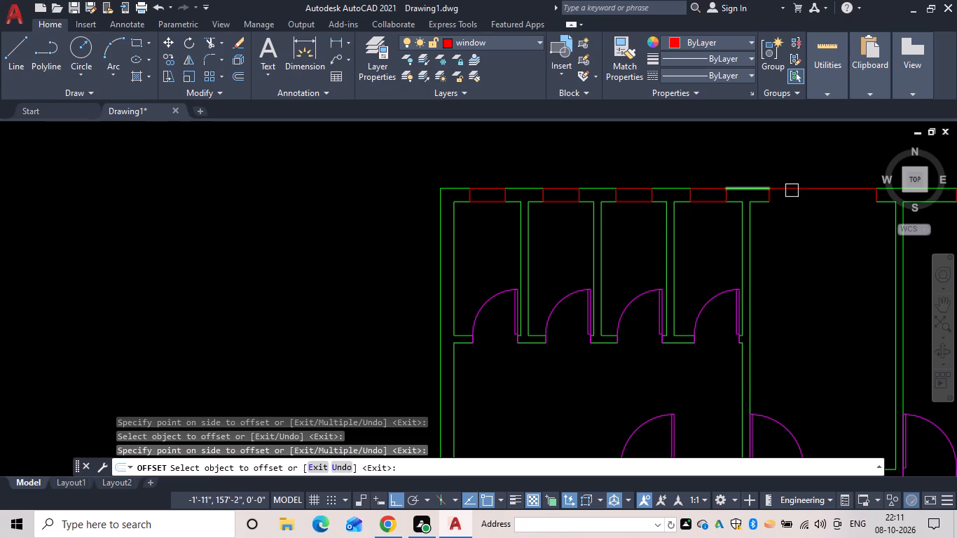
Offset the outer window lines of the four wide openings in the north wall 9" inward.
{"action": "left_click_drag", "start_coordinate": [795, 189], "coordinate": [798, 200]}
{"action": "left_click", "coordinate": [799, 218]}
{"action": "middle_click_drag", "start_coordinate": [800, 219], "coordinate": [195, 246]}
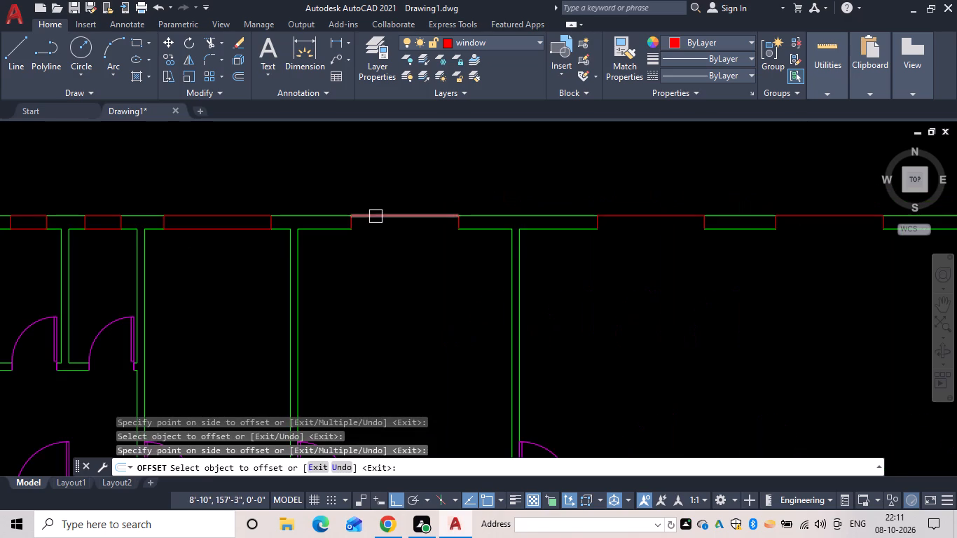
{"action": "left_click", "coordinate": [376, 216]}
{"action": "left_click", "coordinate": [380, 232]}
{"action": "left_click_drag", "start_coordinate": [685, 216], "coordinate": [687, 233]}
{"action": "left_click", "coordinate": [685, 246]}
{"action": "middle_click_drag", "start_coordinate": [714, 247], "coordinate": [377, 239]}
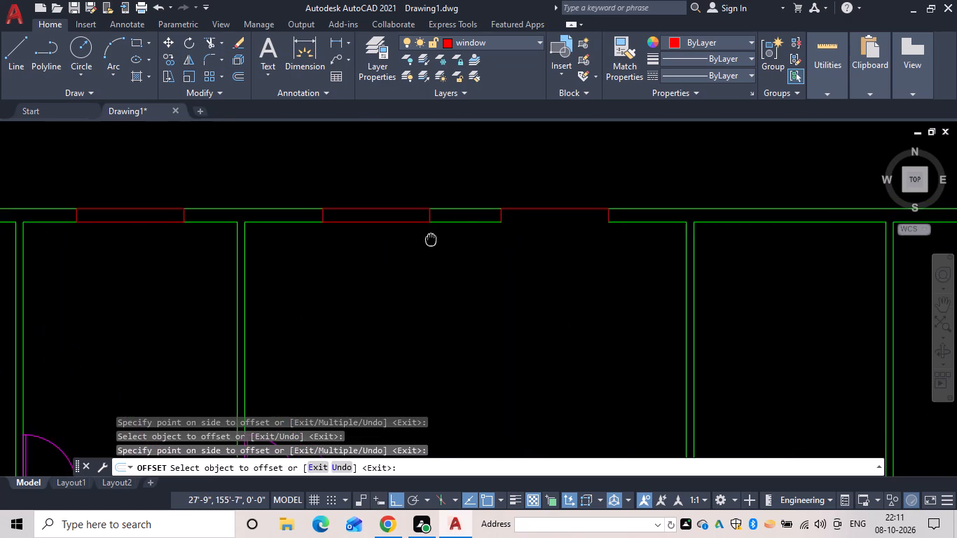
{"action": "left_click", "coordinate": [464, 209]}
{"action": "left_click", "coordinate": [465, 235]}
Offset the four northernmost outer window lines in the east wall 9" inward.
{"action": "scroll", "coordinate": [474, 237], "scroll_direction": "down", "scroll_amount": 2}
{"action": "middle_click_drag", "start_coordinate": [474, 237], "coordinate": [188, 180]}
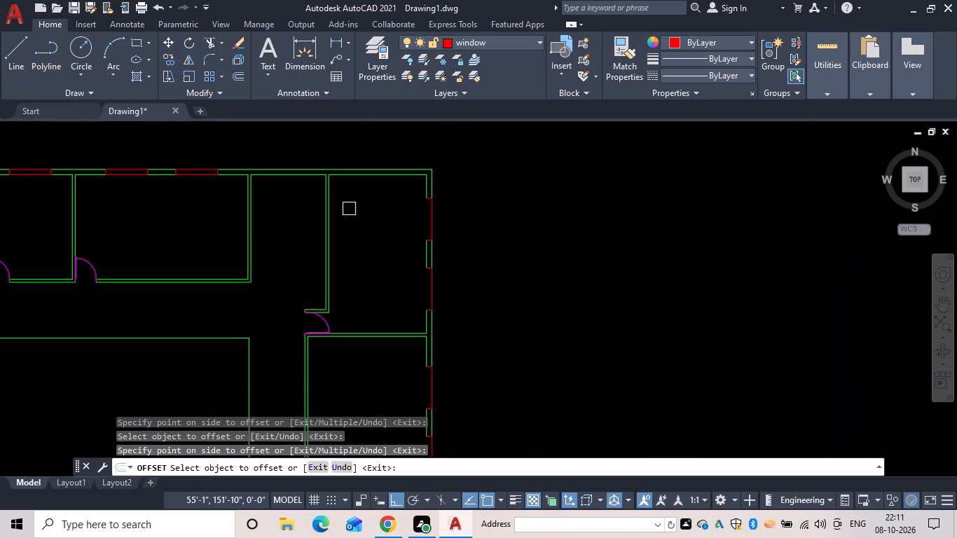
{"action": "left_click_drag", "start_coordinate": [431, 214], "coordinate": [424, 214]}
{"action": "left_click", "coordinate": [401, 219]}
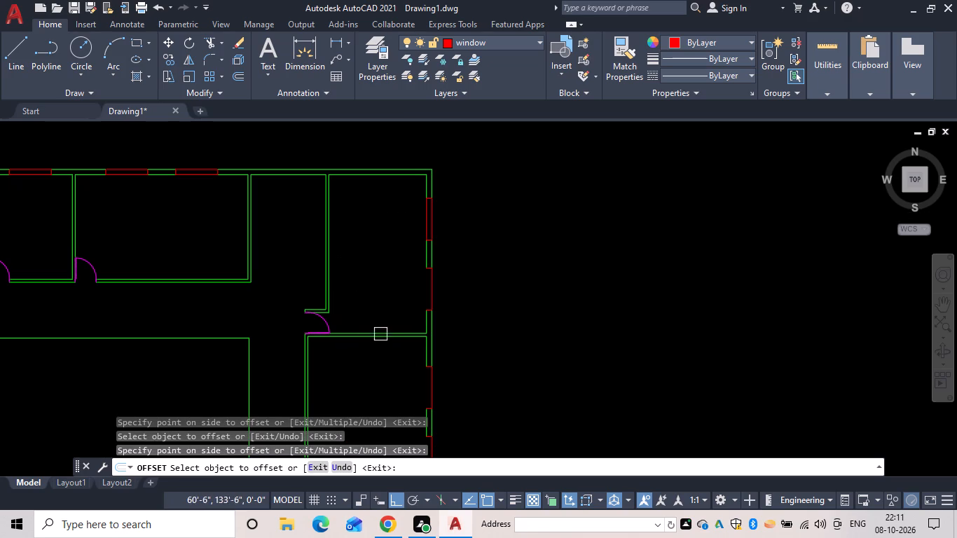
{"action": "middle_click_drag", "start_coordinate": [384, 326], "coordinate": [386, 249]}
{"action": "left_click_drag", "start_coordinate": [439, 219], "coordinate": [408, 222]}
{"action": "left_click", "coordinate": [382, 222]}
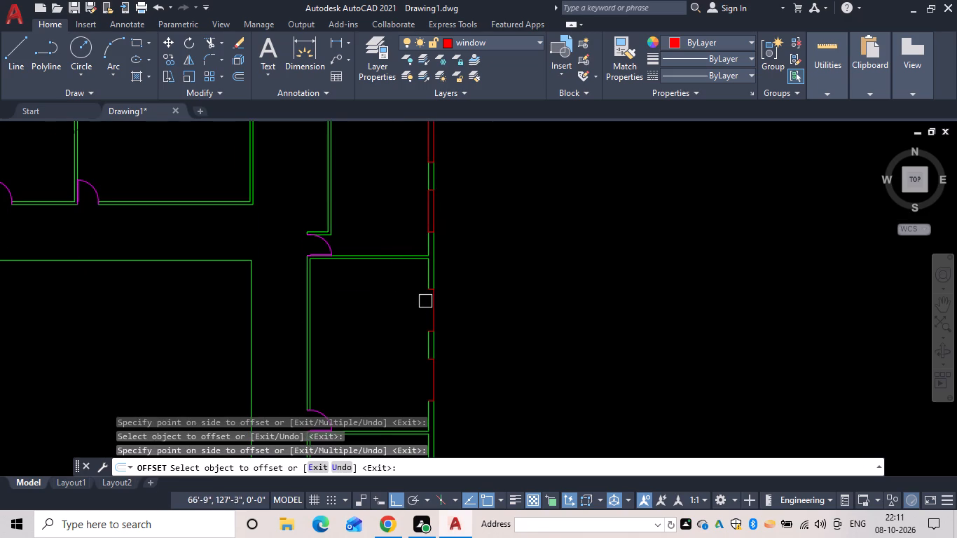
{"action": "left_click", "coordinate": [429, 303]}
{"action": "left_click", "coordinate": [422, 305]}
{"action": "scroll", "coordinate": [404, 358], "scroll_direction": "down", "scroll_amount": 1}
{"action": "middle_click_drag", "start_coordinate": [402, 351], "coordinate": [397, 235]}
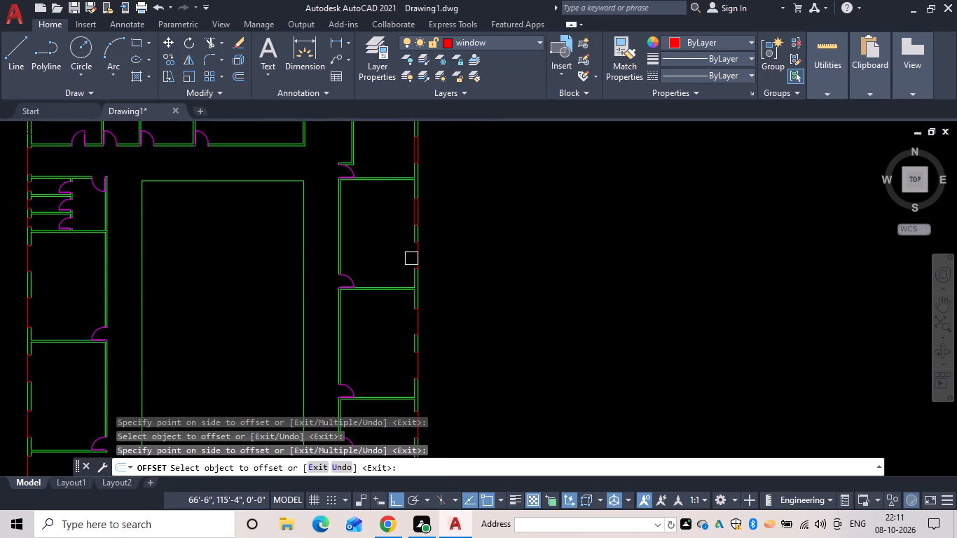
{"action": "left_click_drag", "start_coordinate": [422, 254], "coordinate": [413, 256]}
{"action": "left_click", "coordinate": [389, 261]}
Offset the next three outer window lines southward along the east wall 9" inward.
{"action": "scroll", "coordinate": [391, 304], "scroll_direction": "up", "scroll_amount": 2}
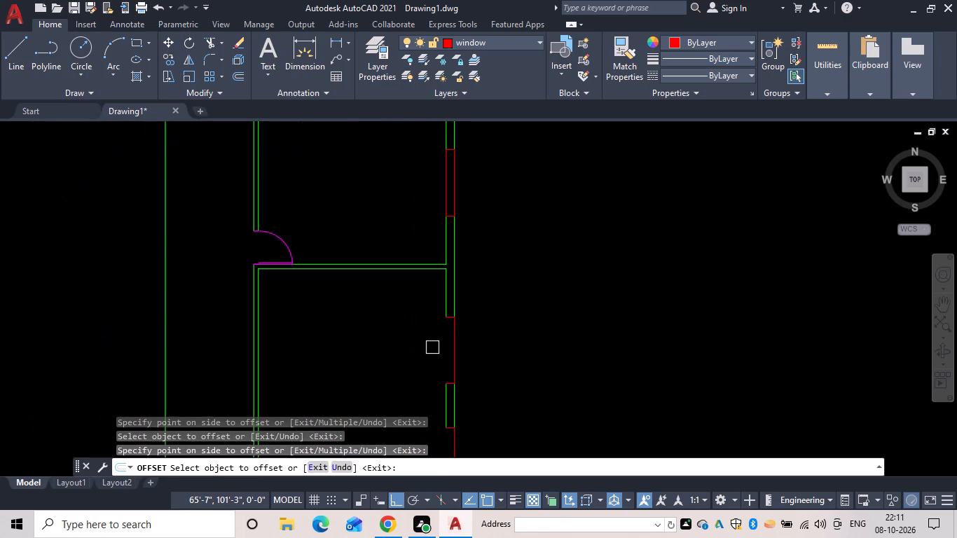
{"action": "left_click_drag", "start_coordinate": [457, 341], "coordinate": [450, 341]}
{"action": "left_click", "coordinate": [409, 345]}
{"action": "scroll", "coordinate": [411, 346], "scroll_direction": "down", "scroll_amount": 1}
{"action": "middle_click_drag", "start_coordinate": [411, 344], "coordinate": [401, 204]}
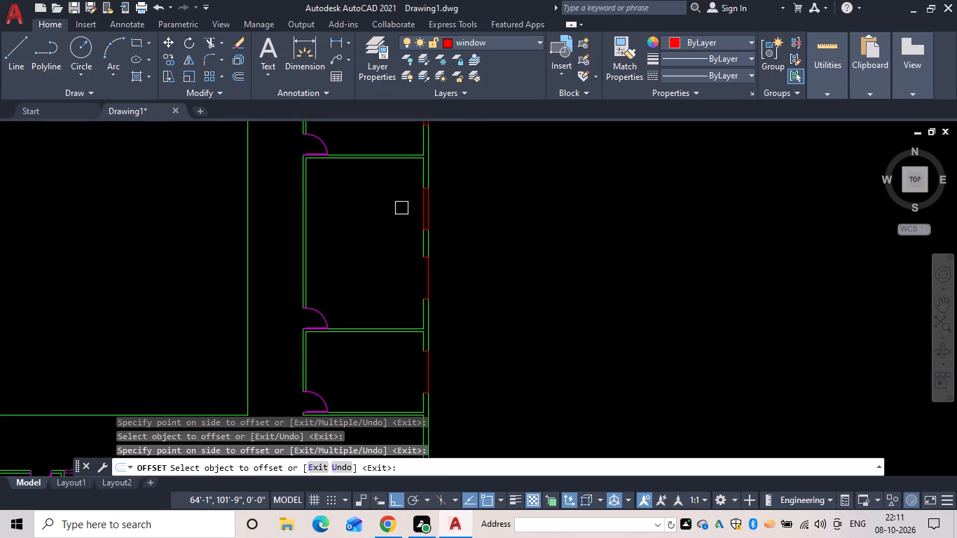
{"action": "left_click_drag", "start_coordinate": [432, 273], "coordinate": [423, 273]}
{"action": "left_click", "coordinate": [409, 274]}
{"action": "scroll", "coordinate": [425, 343], "scroll_direction": "down", "scroll_amount": 1}
{"action": "middle_click_drag", "start_coordinate": [428, 368], "coordinate": [429, 324]}
{"action": "scroll", "coordinate": [428, 329], "scroll_direction": "up", "scroll_amount": 3}
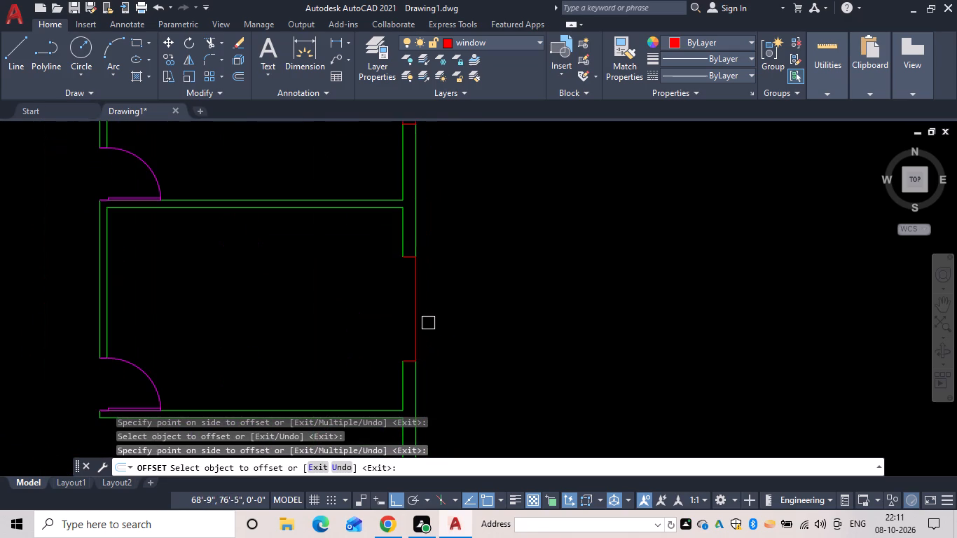
{"action": "left_click_drag", "start_coordinate": [417, 307], "coordinate": [411, 309]}
{"action": "left_click", "coordinate": [336, 324]}
Offset the two easternmost outer window lines in the south wall 9" inward.
{"action": "scroll", "coordinate": [349, 325], "scroll_direction": "down", "scroll_amount": 1}
{"action": "middle_click_drag", "start_coordinate": [345, 301], "coordinate": [334, 175]}
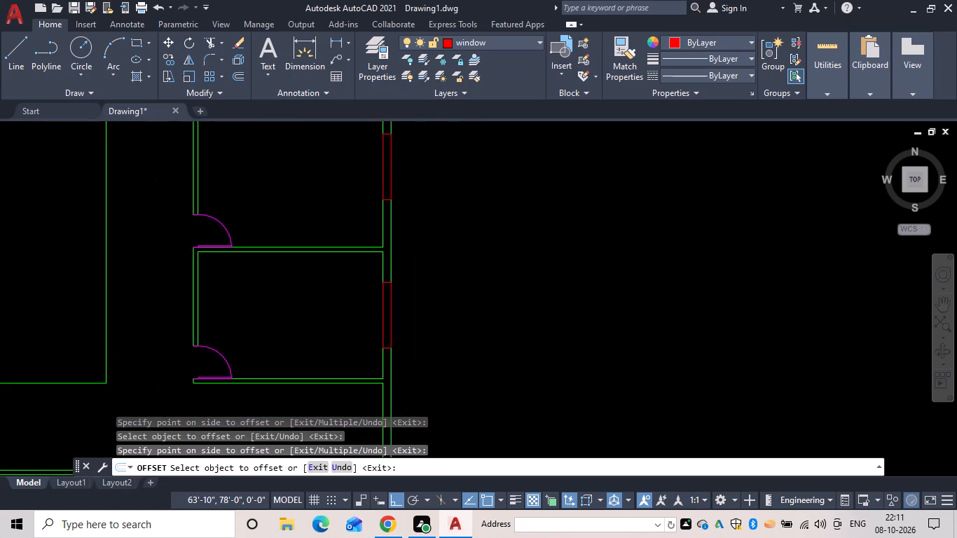
{"action": "scroll", "coordinate": [339, 377], "scroll_direction": "down", "scroll_amount": 2}
{"action": "middle_click_drag", "start_coordinate": [334, 354], "coordinate": [333, 222]}
{"action": "scroll", "coordinate": [343, 360], "scroll_direction": "up", "scroll_amount": 3}
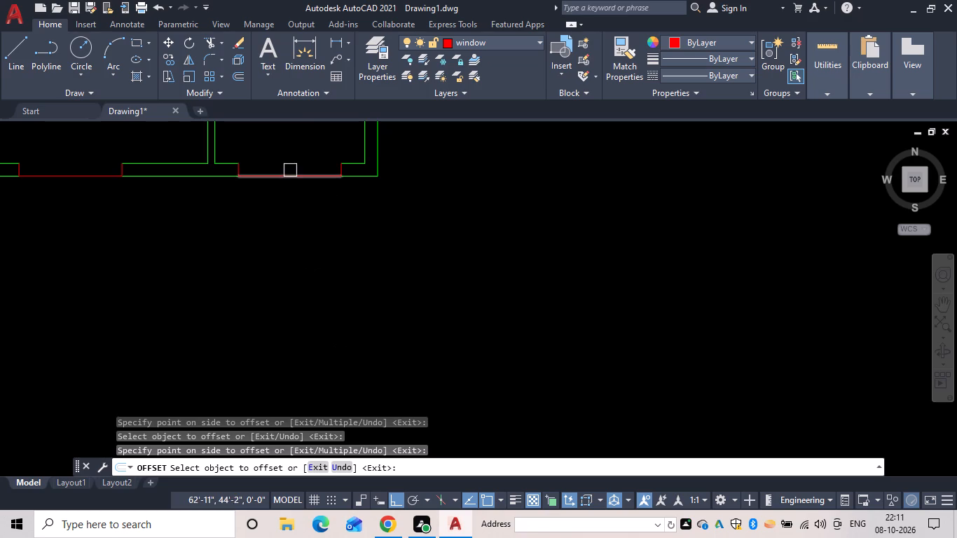
{"action": "left_click_drag", "start_coordinate": [291, 179], "coordinate": [292, 166]}
{"action": "left_click", "coordinate": [298, 129]}
{"action": "left_click_drag", "start_coordinate": [97, 166], "coordinate": [97, 158]}
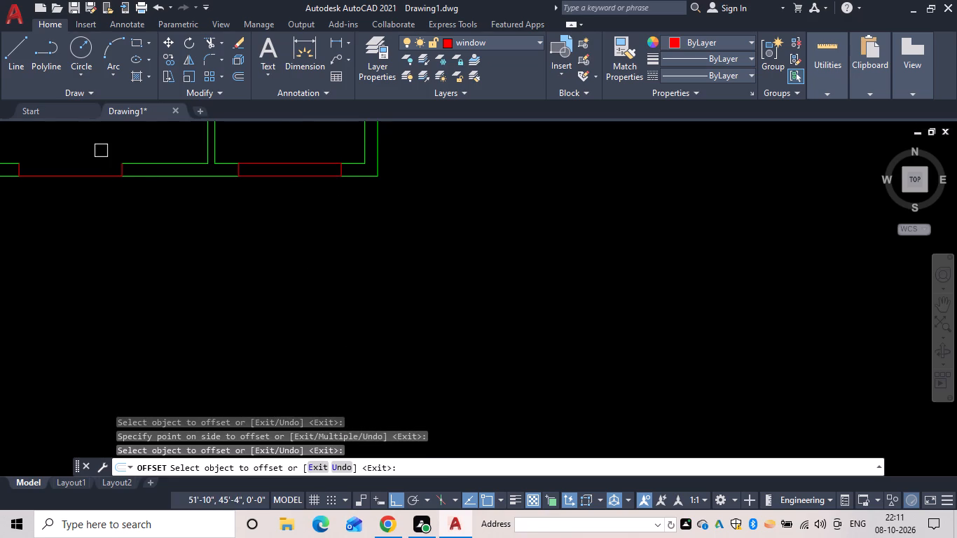
{"action": "left_click", "coordinate": [98, 172]}
{"action": "left_click", "coordinate": [105, 156]}
{"action": "middle_click_drag", "start_coordinate": [108, 181], "coordinate": [953, 207]}
{"action": "scroll", "coordinate": [532, 204], "scroll_direction": "down", "scroll_amount": 1}
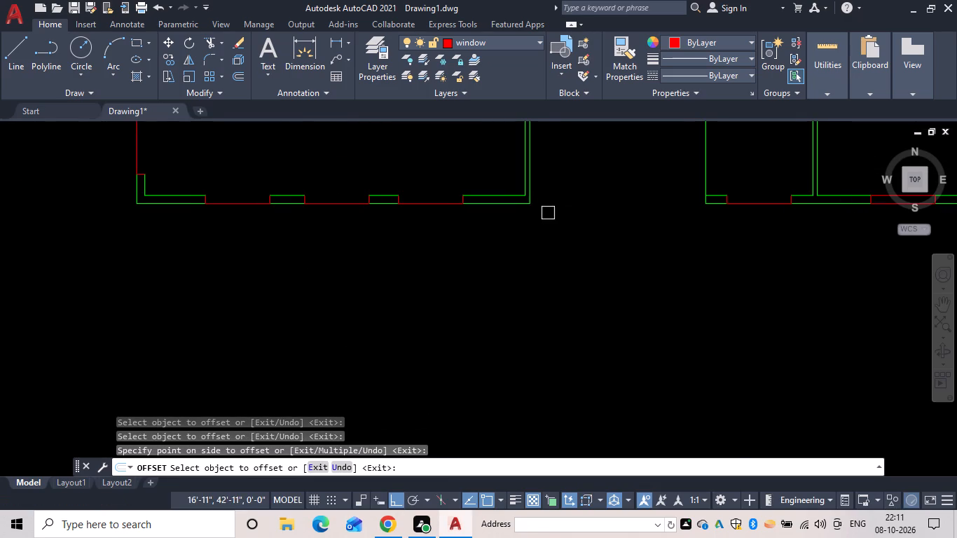
Offset the four remaining outer window lines in the south wall 9" inward, working westward.
{"action": "left_click_drag", "start_coordinate": [738, 207], "coordinate": [738, 199]}
{"action": "left_click_drag", "start_coordinate": [741, 173], "coordinate": [729, 181]}
{"action": "left_click_drag", "start_coordinate": [455, 207], "coordinate": [453, 203]}
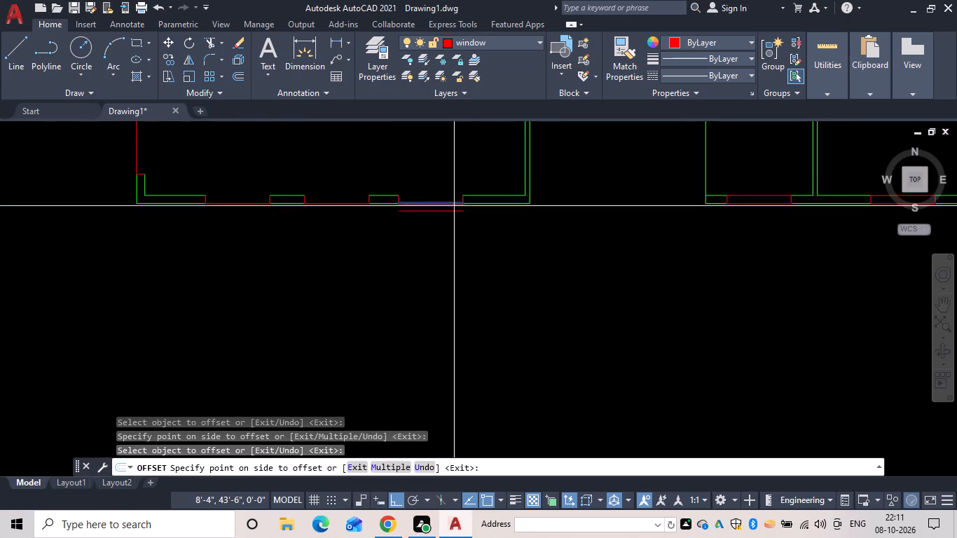
{"action": "left_click_drag", "start_coordinate": [453, 203], "coordinate": [451, 196]}
{"action": "left_click_drag", "start_coordinate": [448, 171], "coordinate": [441, 172]}
{"action": "left_click_drag", "start_coordinate": [317, 202], "coordinate": [317, 196]}
{"action": "left_click", "coordinate": [320, 189]}
{"action": "left_click", "coordinate": [231, 202]}
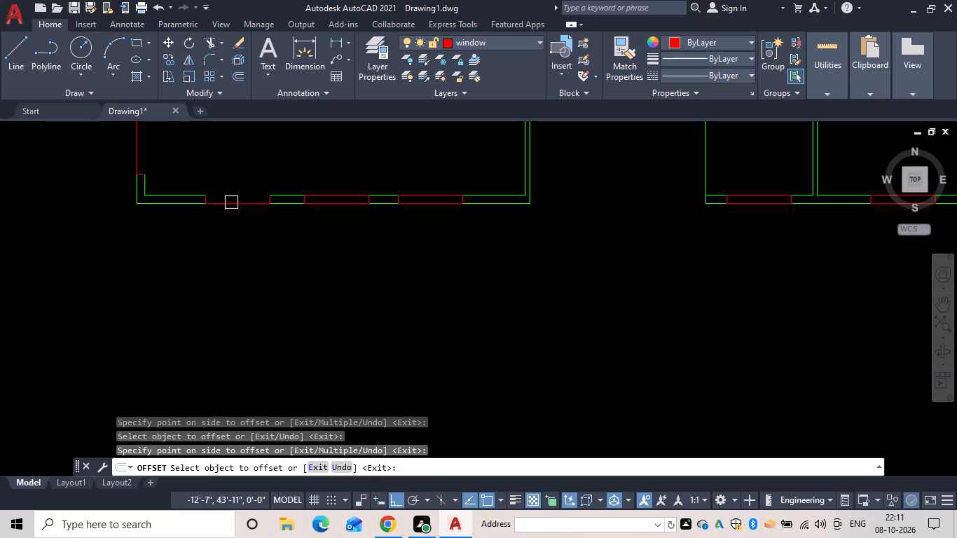
{"action": "left_click", "coordinate": [243, 184]}
Offset the four southernmost outer window lines in the west wall 9" inward.
{"action": "middle_click_drag", "start_coordinate": [243, 184], "coordinate": [371, 373]}
{"action": "scroll", "coordinate": [258, 198], "scroll_direction": "down", "scroll_amount": 1}
{"action": "left_click", "coordinate": [310, 341]}
{"action": "left_click", "coordinate": [322, 338]}
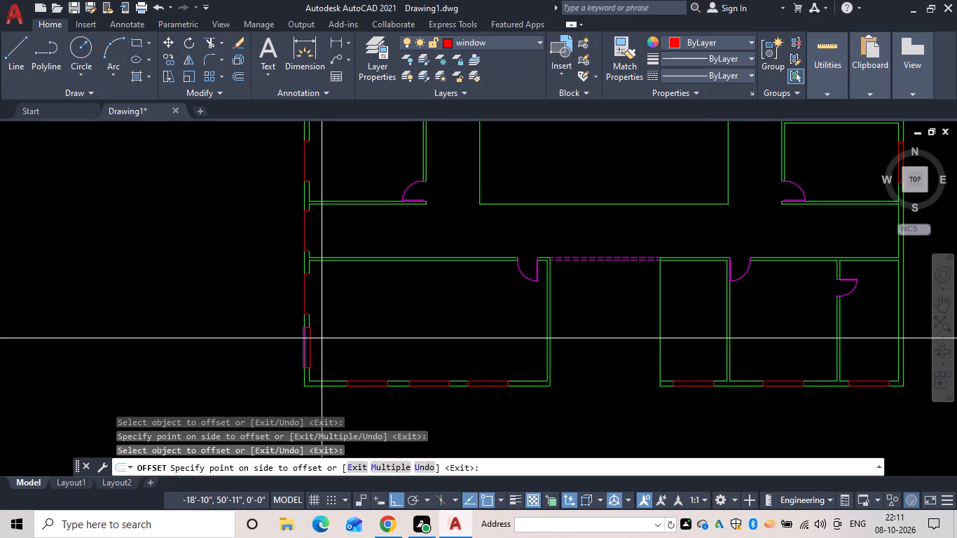
{"action": "left_click_drag", "start_coordinate": [305, 298], "coordinate": [315, 298]}
{"action": "left_click", "coordinate": [317, 296]}
{"action": "left_click_drag", "start_coordinate": [305, 243], "coordinate": [313, 244]}
{"action": "left_click", "coordinate": [323, 242]}
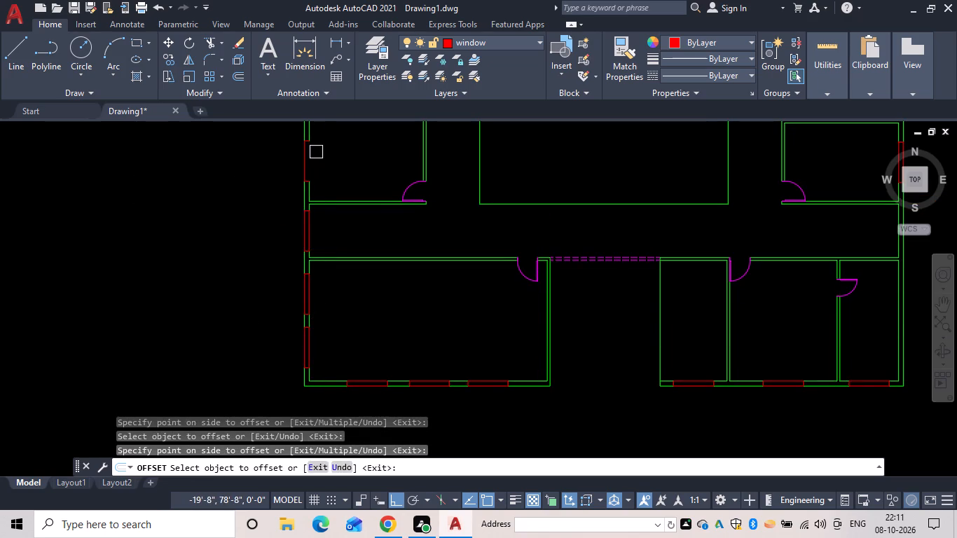
{"action": "left_click_drag", "start_coordinate": [303, 160], "coordinate": [317, 160]}
{"action": "left_click", "coordinate": [322, 158]}
Offset the next three wide outer window lines northward along the west wall 9" inward.
{"action": "middle_click_drag", "start_coordinate": [323, 158], "coordinate": [359, 385]}
{"action": "left_click", "coordinate": [345, 299]}
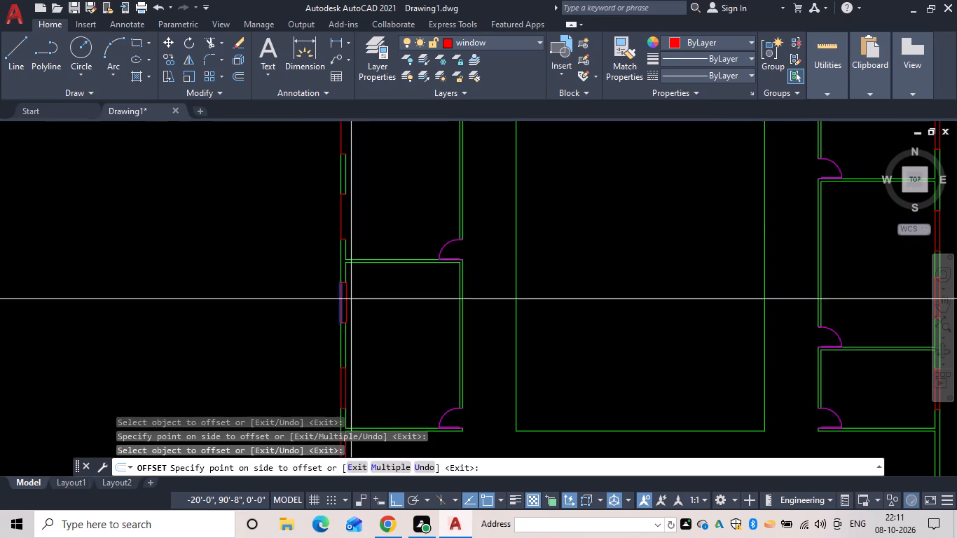
{"action": "left_click", "coordinate": [351, 299]}
{"action": "left_click_drag", "start_coordinate": [336, 223], "coordinate": [343, 223]}
{"action": "left_click", "coordinate": [350, 222]}
{"action": "middle_click_drag", "start_coordinate": [350, 222], "coordinate": [359, 391]}
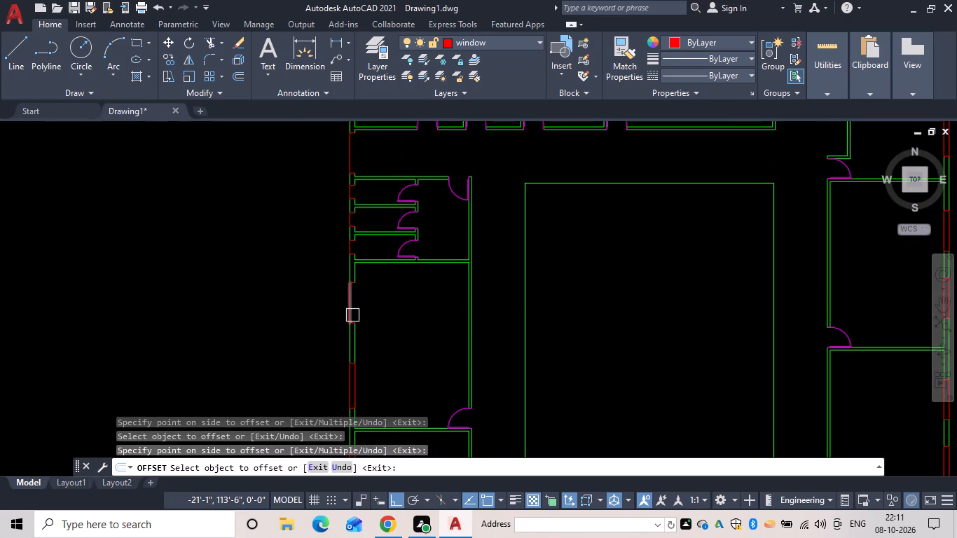
{"action": "left_click_drag", "start_coordinate": [352, 315], "coordinate": [360, 315]}
{"action": "left_click_drag", "start_coordinate": [364, 313], "coordinate": [364, 307]}
Offset the outer lines of the three narrow west-wall windows and the wide one north of them 9" inward.
{"action": "left_click", "coordinate": [351, 244]}
{"action": "left_click", "coordinate": [359, 245]}
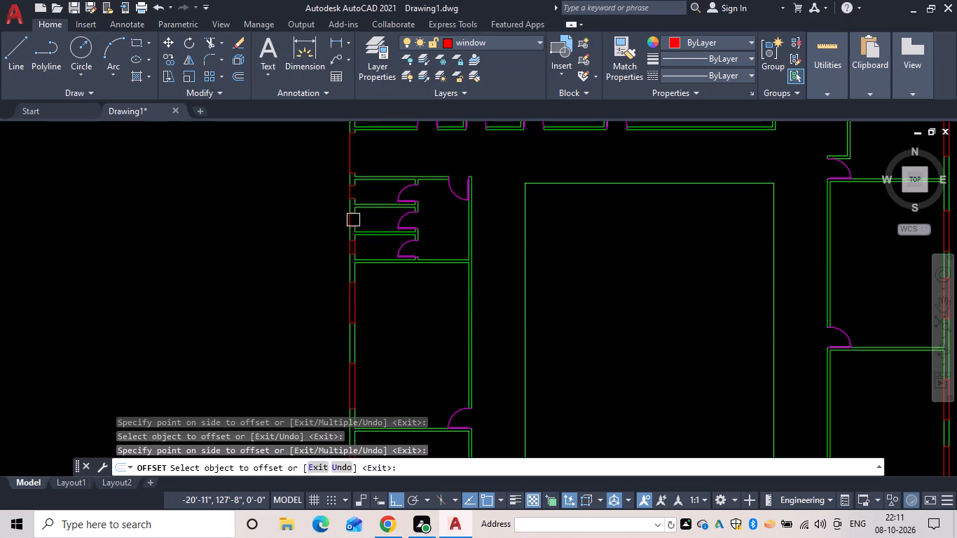
{"action": "left_click", "coordinate": [353, 220]}
{"action": "left_click", "coordinate": [357, 222]}
{"action": "left_click", "coordinate": [352, 189]}
{"action": "left_click", "coordinate": [362, 189]}
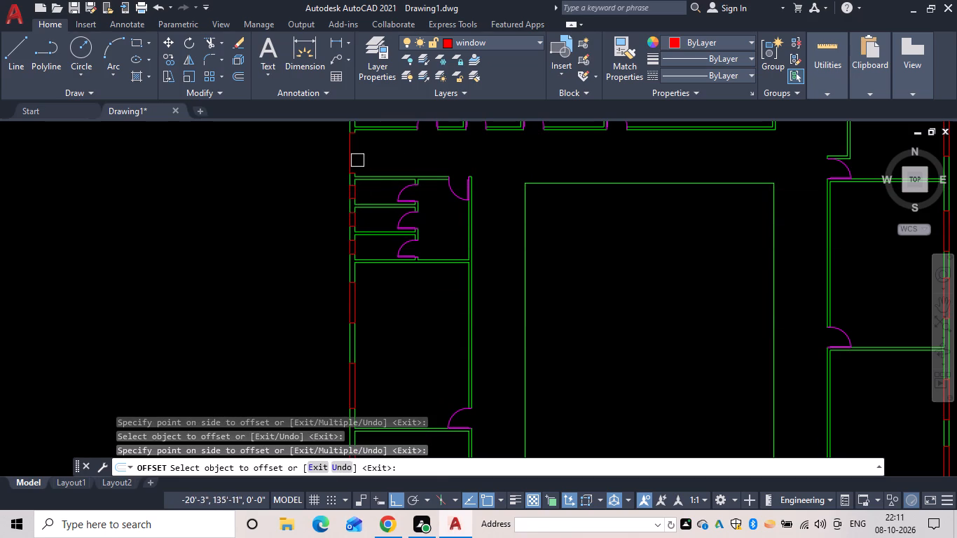
{"action": "left_click", "coordinate": [354, 153]}
{"action": "left_click", "coordinate": [359, 153]}
{"action": "middle_click_drag", "start_coordinate": [370, 181], "coordinate": [396, 372]}
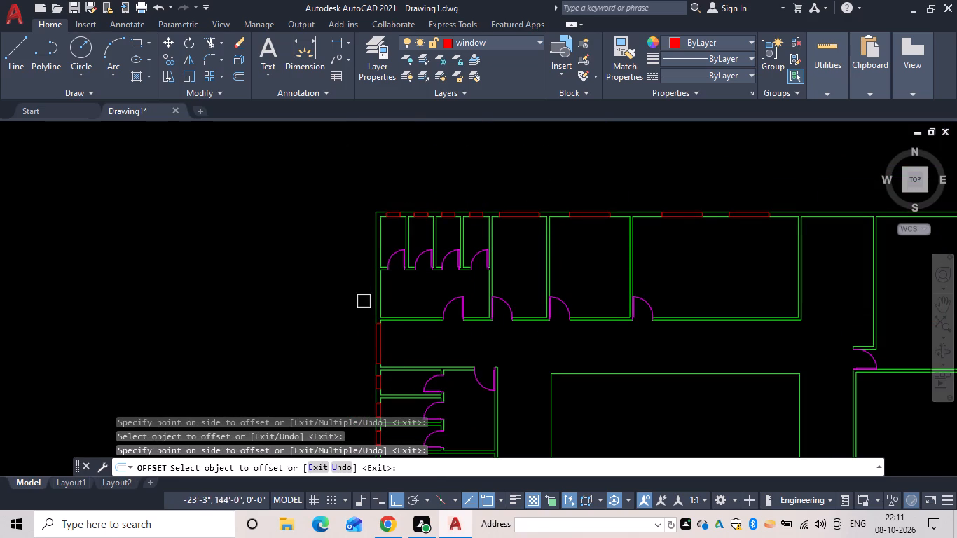
{"action": "scroll", "coordinate": [456, 267], "scroll_direction": "up", "scroll_amount": 1}
{"action": "key", "text": "Escape"}
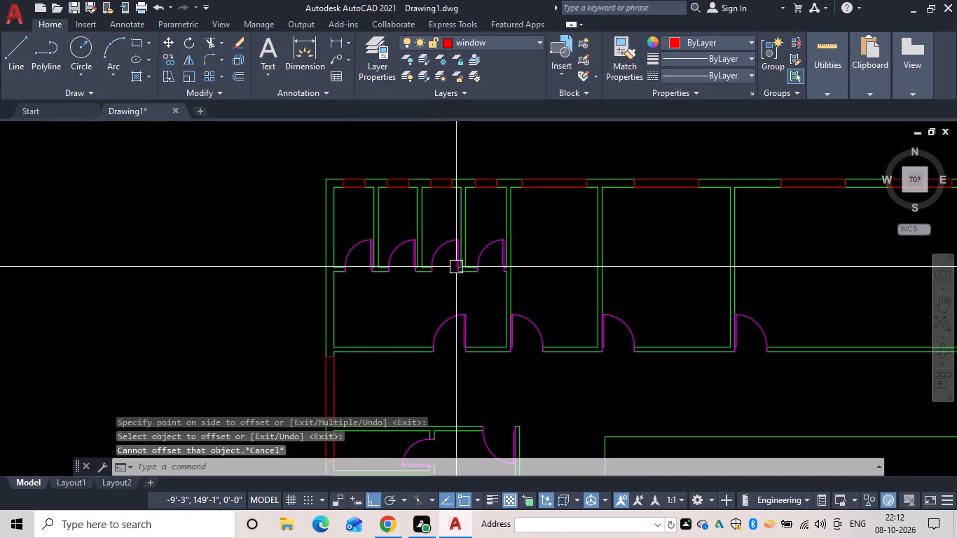
Offset both the inner and outer lines of the two westernmost narrow north-wall windows 3" into the wall thickness.
{"action": "key", "text": "o"}
{"action": "type", "text": "f 3"}
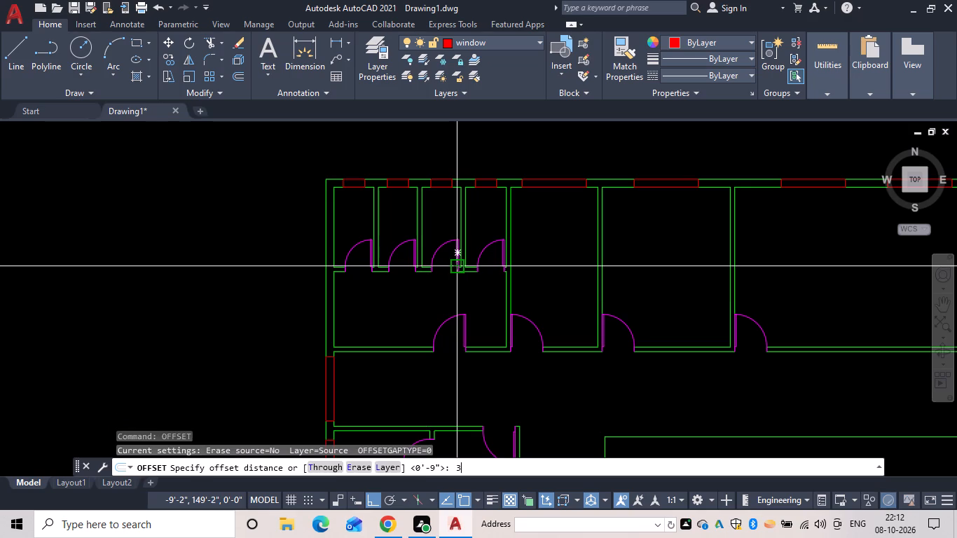
{"action": "key", "text": "space"}
{"action": "scroll", "coordinate": [421, 154], "scroll_direction": "up", "scroll_amount": 2}
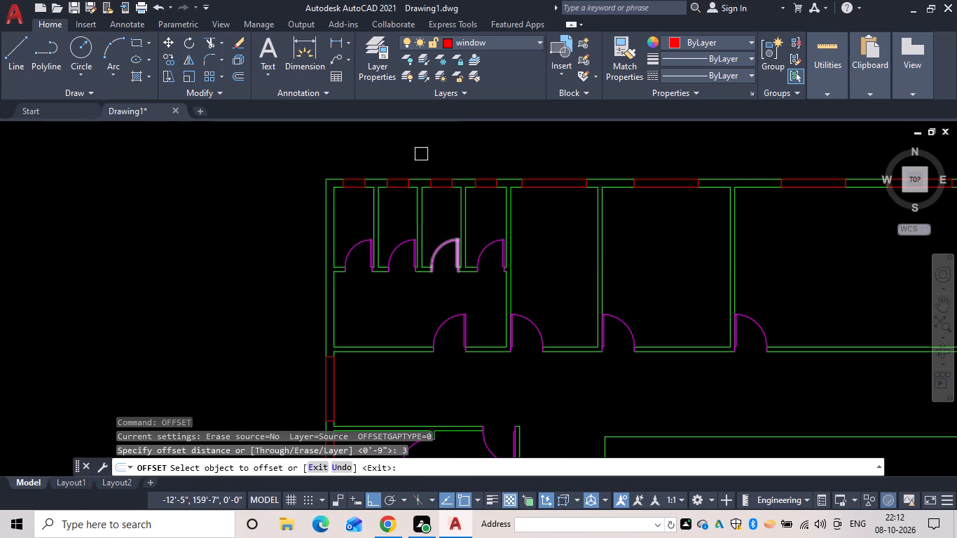
{"action": "left_click_drag", "start_coordinate": [259, 218], "coordinate": [256, 224]}
{"action": "left_click", "coordinate": [254, 233]}
{"action": "left_click", "coordinate": [246, 240]}
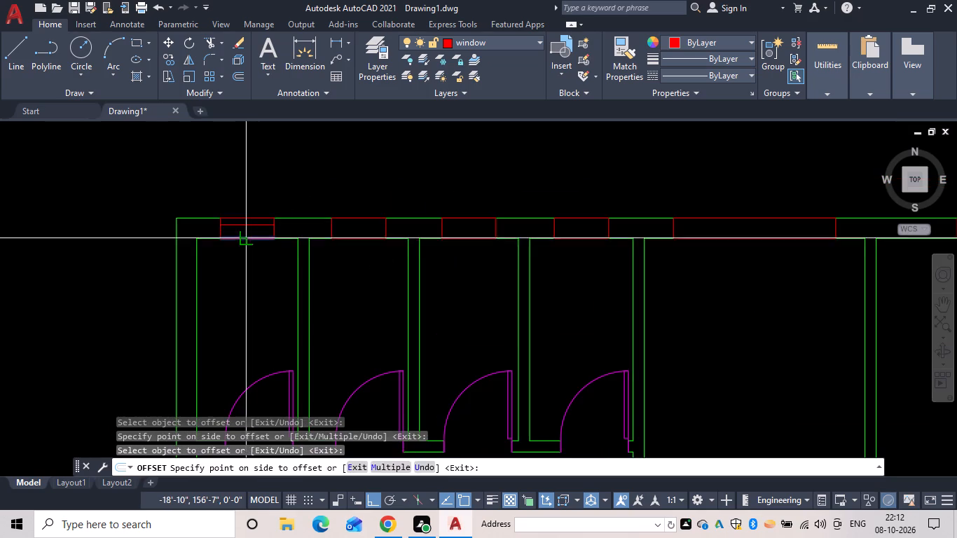
{"action": "left_click", "coordinate": [257, 228]}
{"action": "left_click", "coordinate": [357, 235]}
{"action": "left_click", "coordinate": [360, 228]}
{"action": "left_click_drag", "start_coordinate": [362, 221], "coordinate": [362, 233]}
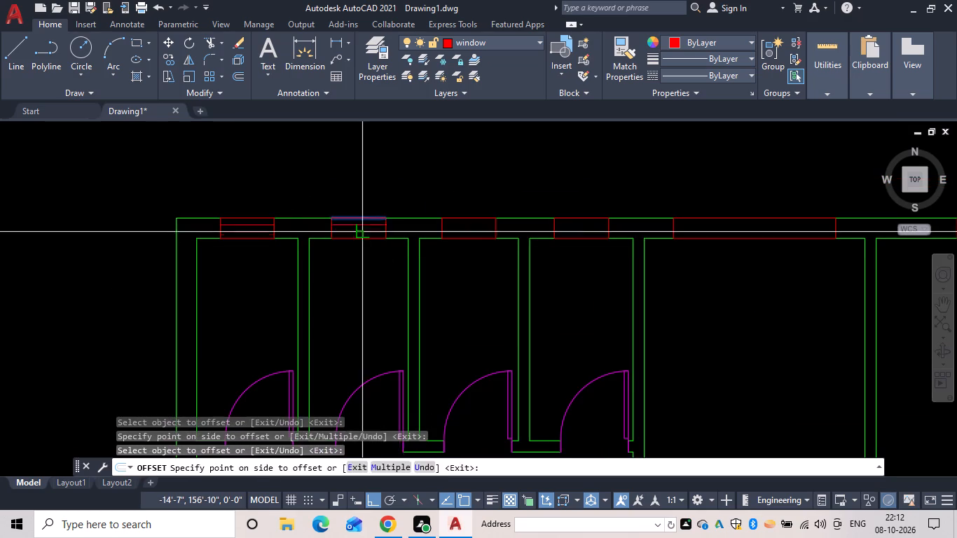
{"action": "left_click", "coordinate": [362, 235]}
Offset the inner and outer lines of the third and fourth narrow north-wall windows 3" into the wall thickness.
{"action": "left_click", "coordinate": [473, 237]}
{"action": "left_click_drag", "start_coordinate": [473, 234], "coordinate": [475, 226]}
{"action": "left_click", "coordinate": [478, 217]}
{"action": "left_click", "coordinate": [476, 228]}
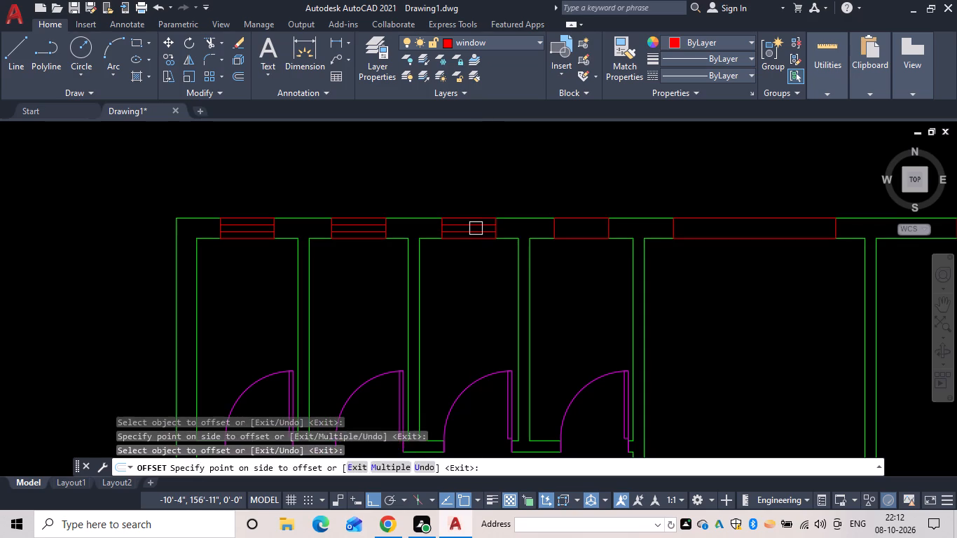
{"action": "left_click", "coordinate": [581, 238]}
{"action": "left_click", "coordinate": [581, 228]}
{"action": "left_click_drag", "start_coordinate": [584, 220], "coordinate": [584, 227]}
{"action": "left_click", "coordinate": [586, 230]}
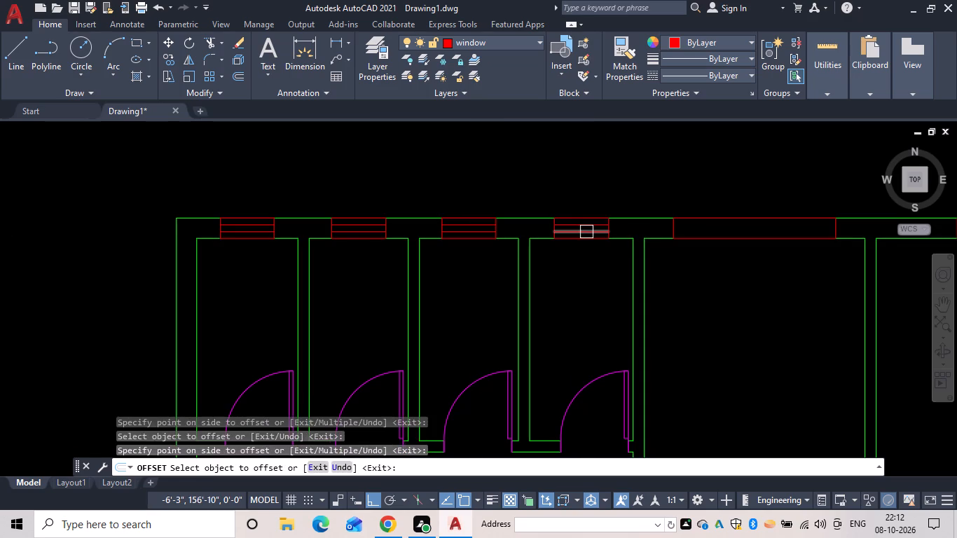
Offset the inner and outer lines of the two westernmost wide north-wall windows 3" into the wall thickness.
{"action": "left_click", "coordinate": [730, 243]}
{"action": "left_click", "coordinate": [730, 234]}
{"action": "left_click", "coordinate": [732, 220]}
{"action": "left_click", "coordinate": [732, 227]}
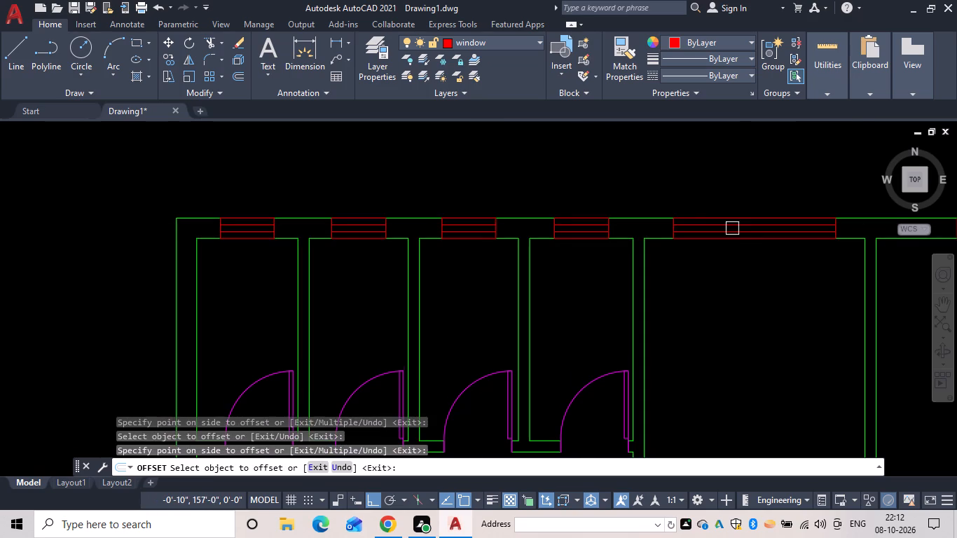
{"action": "middle_click_drag", "start_coordinate": [744, 238], "coordinate": [305, 207]}
{"action": "scroll", "coordinate": [648, 191], "scroll_direction": "down", "scroll_amount": 1}
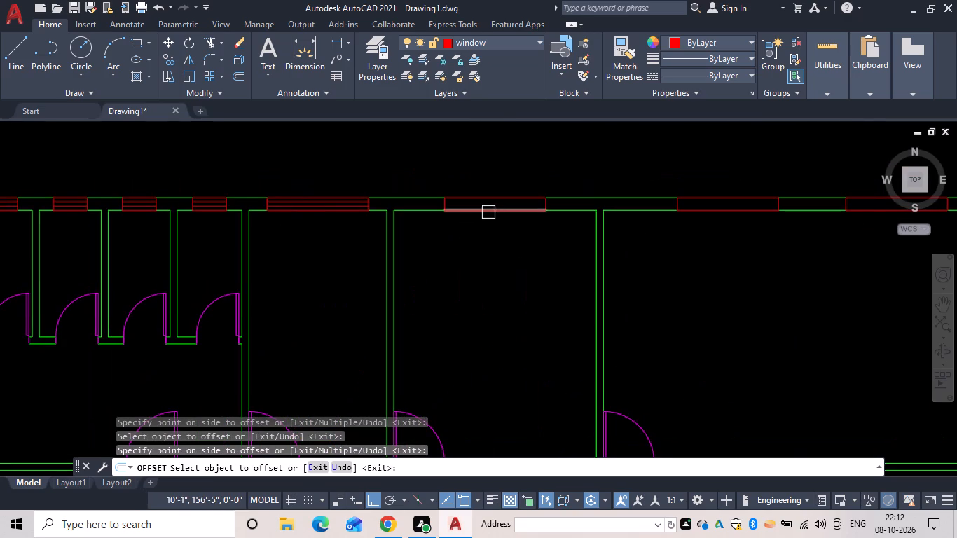
{"action": "left_click_drag", "start_coordinate": [489, 212], "coordinate": [490, 204]}
{"action": "left_click", "coordinate": [490, 192]}
{"action": "left_click_drag", "start_coordinate": [490, 194], "coordinate": [492, 204]}
{"action": "left_click_drag", "start_coordinate": [495, 223], "coordinate": [501, 227]}
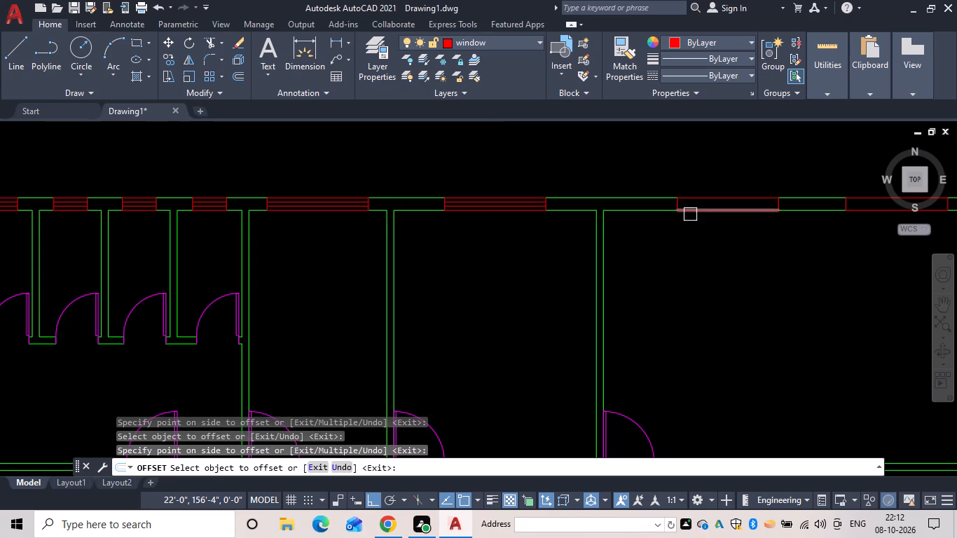
Offset the inner and outer lines of the two easternmost north-wall windows 3" into the wall thickness.
{"action": "left_click", "coordinate": [690, 214]}
{"action": "left_click", "coordinate": [691, 204]}
{"action": "left_click_drag", "start_coordinate": [695, 198], "coordinate": [698, 205]}
{"action": "left_click", "coordinate": [701, 209]}
{"action": "scroll", "coordinate": [715, 226], "scroll_direction": "down", "scroll_amount": 1}
{"action": "middle_click_drag", "start_coordinate": [712, 226], "coordinate": [198, 189]}
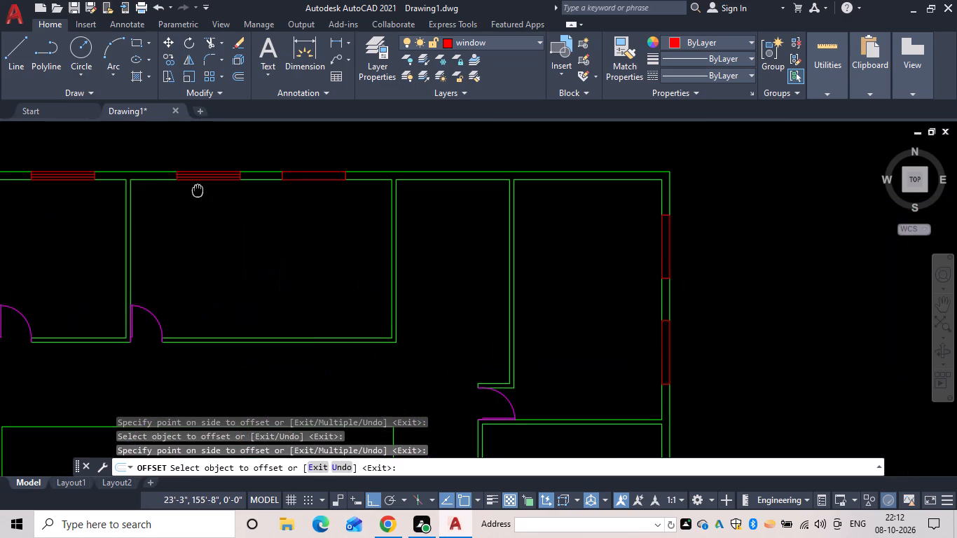
{"action": "middle_click_drag", "start_coordinate": [198, 189], "coordinate": [197, 191]}
{"action": "left_click_drag", "start_coordinate": [324, 186], "coordinate": [322, 177]}
{"action": "left_click", "coordinate": [322, 174]}
{"action": "left_click_drag", "start_coordinate": [322, 172], "coordinate": [324, 183]}
{"action": "left_click", "coordinate": [329, 198]}
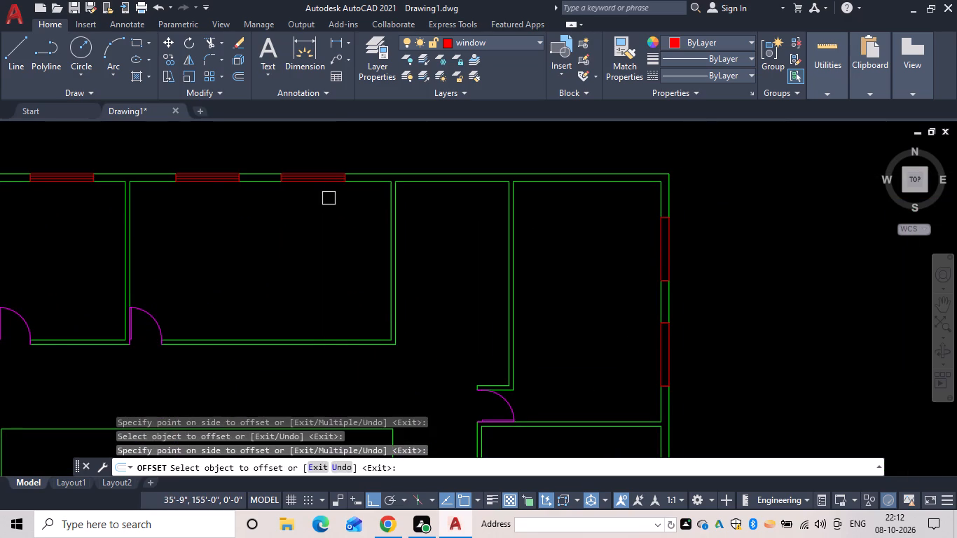
Offset both face lines of the two northernmost east-wall windows 3" into the wall thickness.
{"action": "left_click_drag", "start_coordinate": [675, 239], "coordinate": [650, 250]}
{"action": "left_click", "coordinate": [649, 250]}
{"action": "left_click", "coordinate": [656, 250]}
{"action": "left_click", "coordinate": [662, 249]}
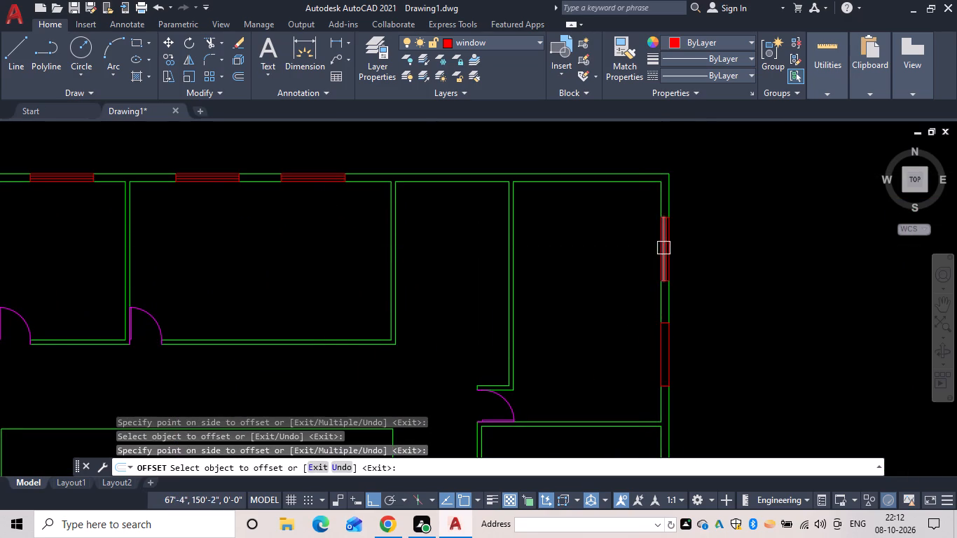
{"action": "scroll", "coordinate": [662, 254], "scroll_direction": "down", "scroll_amount": 1}
{"action": "middle_click_drag", "start_coordinate": [656, 254], "coordinate": [550, 104]}
{"action": "scroll", "coordinate": [560, 167], "scroll_direction": "up", "scroll_amount": 3}
{"action": "left_click_drag", "start_coordinate": [556, 174], "coordinate": [542, 179]}
{"action": "left_click", "coordinate": [507, 187]}
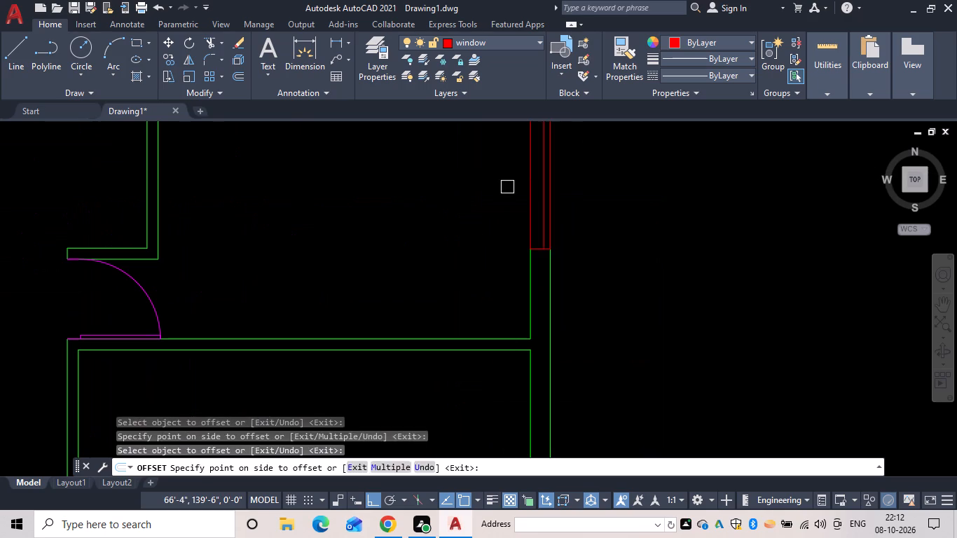
{"action": "left_click", "coordinate": [528, 181]}
{"action": "left_click_drag", "start_coordinate": [546, 180], "coordinate": [553, 181]}
Offset both face lines of the third and fourth east-wall windows from the north 3" into the wall thickness.
{"action": "scroll", "coordinate": [549, 219], "scroll_direction": "down", "scroll_amount": 3}
{"action": "middle_click_drag", "start_coordinate": [545, 224], "coordinate": [496, 106]}
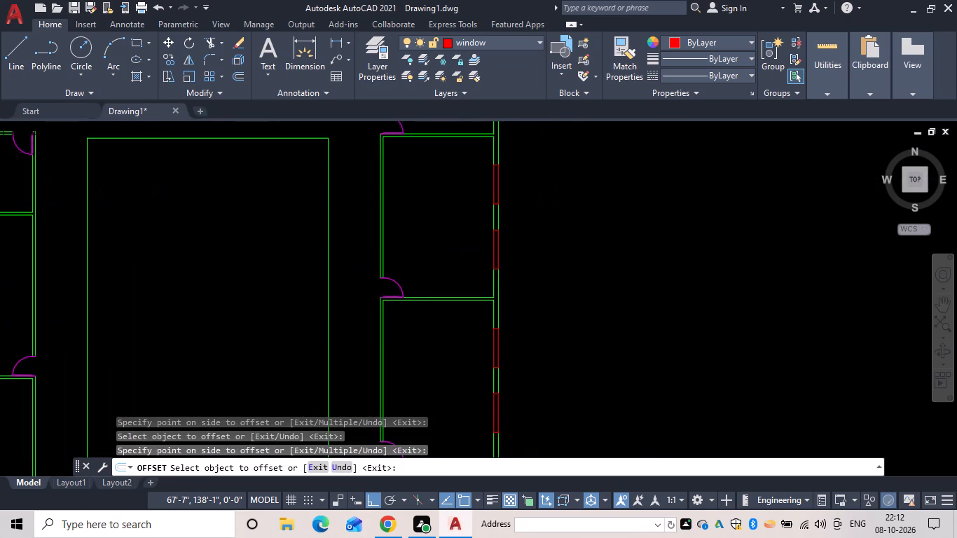
{"action": "scroll", "coordinate": [505, 184], "scroll_direction": "up", "scroll_amount": 4}
{"action": "left_click_drag", "start_coordinate": [450, 200], "coordinate": [434, 206]}
{"action": "left_click", "coordinate": [415, 210]}
{"action": "left_click", "coordinate": [416, 210]}
{"action": "left_click", "coordinate": [436, 208]}
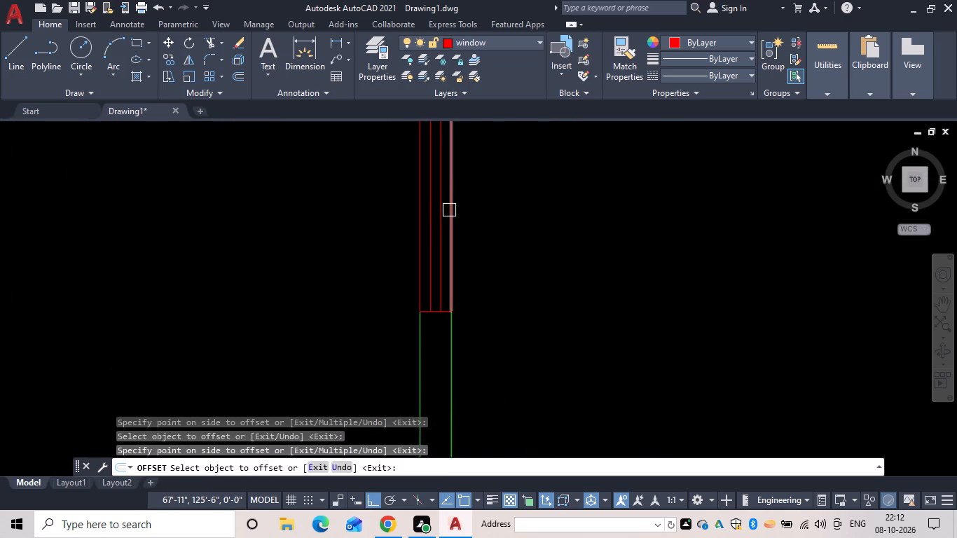
{"action": "scroll", "coordinate": [449, 218], "scroll_direction": "down", "scroll_amount": 3}
{"action": "middle_click_drag", "start_coordinate": [448, 220], "coordinate": [415, 64]}
{"action": "scroll", "coordinate": [404, 132], "scroll_direction": "up", "scroll_amount": 3}
{"action": "left_click_drag", "start_coordinate": [418, 138], "coordinate": [425, 139]}
{"action": "left_click", "coordinate": [434, 139]}
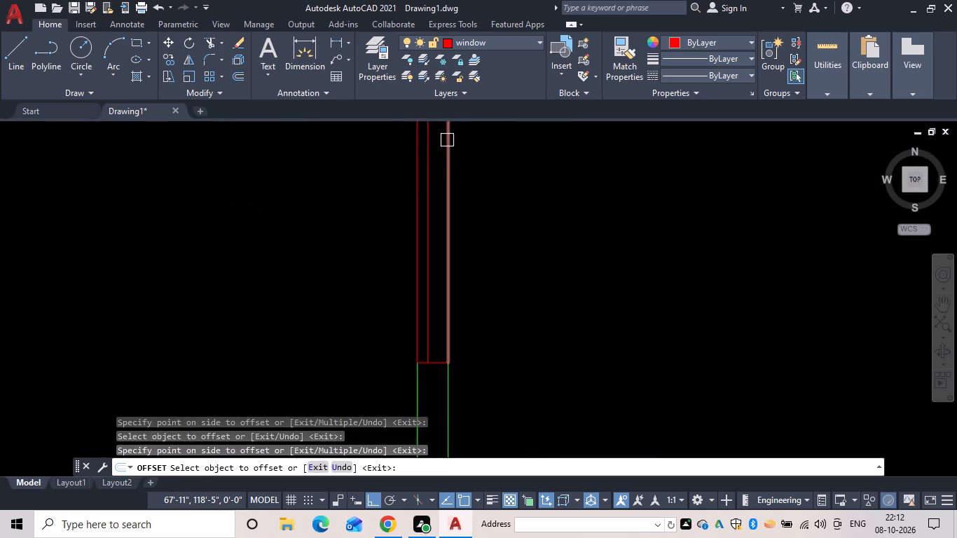
{"action": "left_click_drag", "start_coordinate": [447, 140], "coordinate": [440, 143]}
{"action": "left_click", "coordinate": [440, 143]}
Offset both face lines of the fifth and sixth east-wall windows from the north 3" into the wall thickness.
{"action": "scroll", "coordinate": [331, 206], "scroll_direction": "down", "scroll_amount": 3}
{"action": "middle_click_drag", "start_coordinate": [340, 309], "coordinate": [324, 120]}
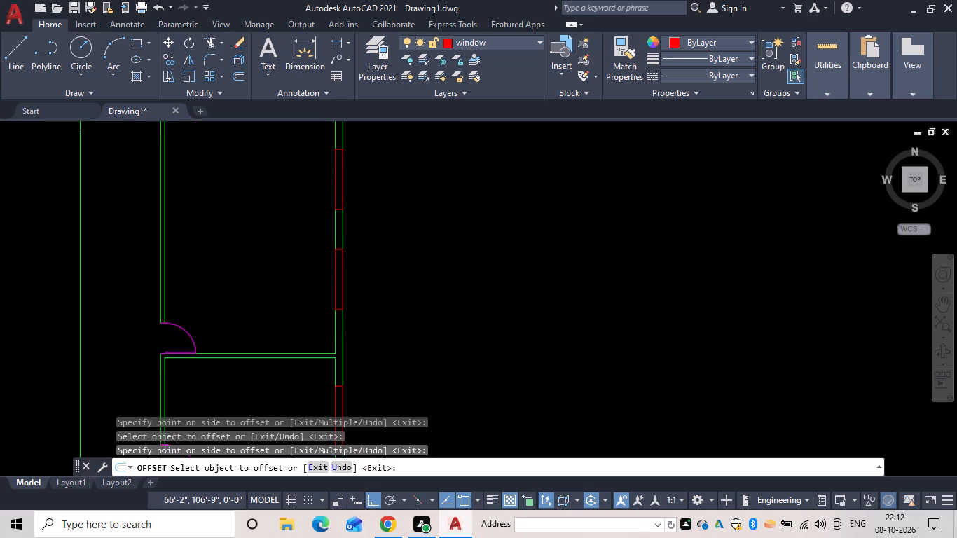
{"action": "scroll", "coordinate": [336, 158], "scroll_direction": "up", "scroll_amount": 3}
{"action": "left_click_drag", "start_coordinate": [324, 163], "coordinate": [344, 165]}
{"action": "left_click", "coordinate": [345, 165]}
{"action": "left_click_drag", "start_coordinate": [357, 165], "coordinate": [338, 169]}
{"action": "left_click", "coordinate": [317, 174]}
{"action": "scroll", "coordinate": [314, 178], "scroll_direction": "down", "scroll_amount": 3}
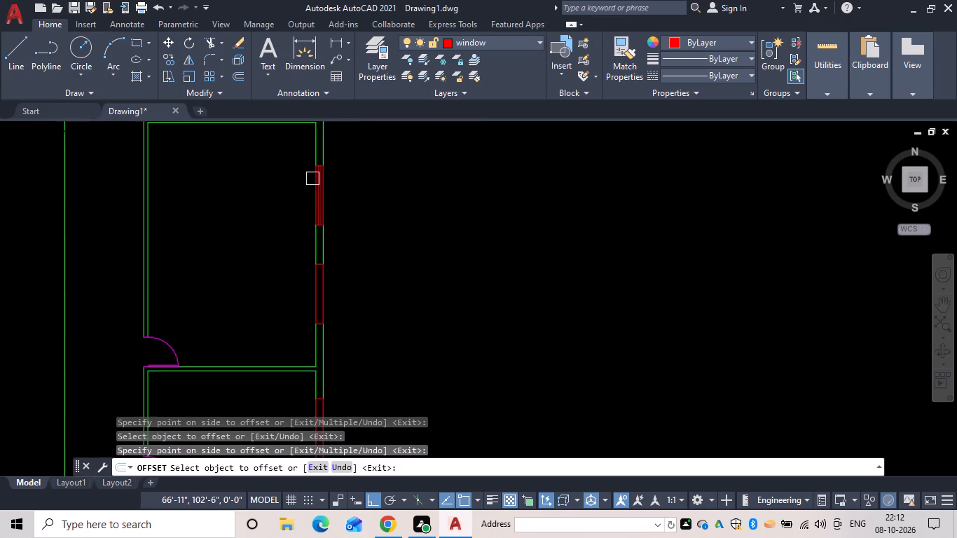
{"action": "middle_click_drag", "start_coordinate": [312, 179], "coordinate": [312, 46]}
{"action": "scroll", "coordinate": [301, 158], "scroll_direction": "up", "scroll_amount": 4}
{"action": "left_click_drag", "start_coordinate": [376, 143], "coordinate": [382, 142]}
{"action": "left_click", "coordinate": [388, 142]}
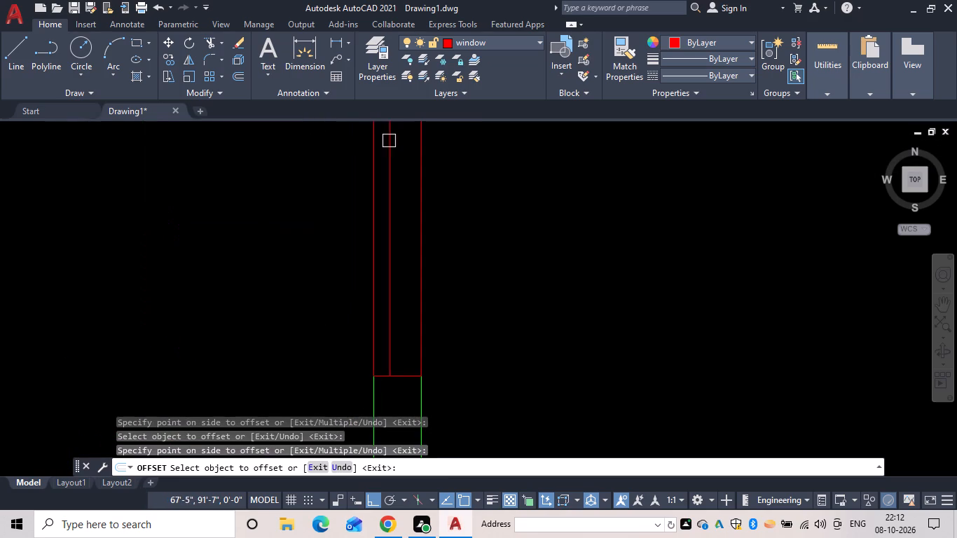
{"action": "left_click", "coordinate": [416, 130]}
{"action": "left_click", "coordinate": [409, 134]}
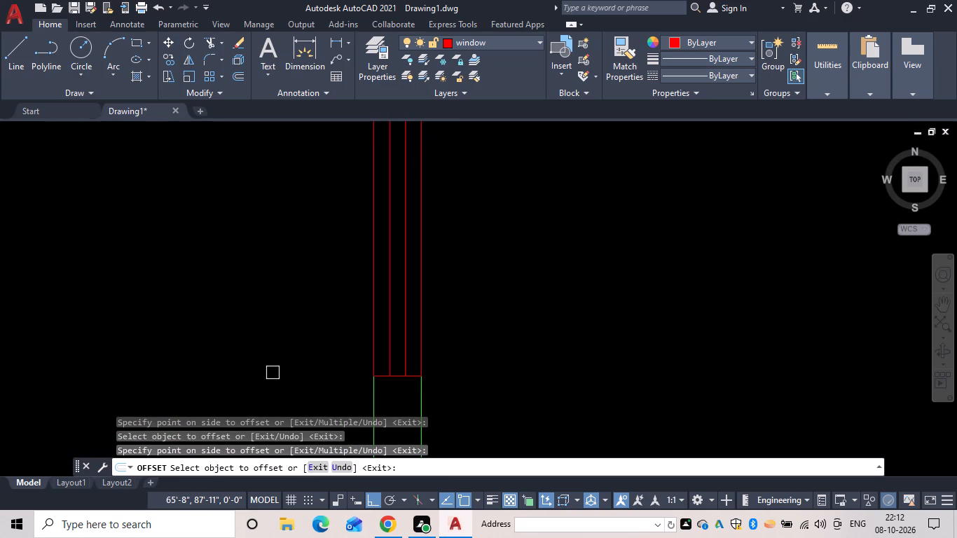
Offset both face lines of the southernmost east-wall window 3" into the wall thickness.
{"action": "scroll", "coordinate": [337, 537], "scroll_direction": "down", "scroll_amount": 3}
{"action": "scroll", "coordinate": [329, 332], "scroll_direction": "down", "scroll_amount": 4}
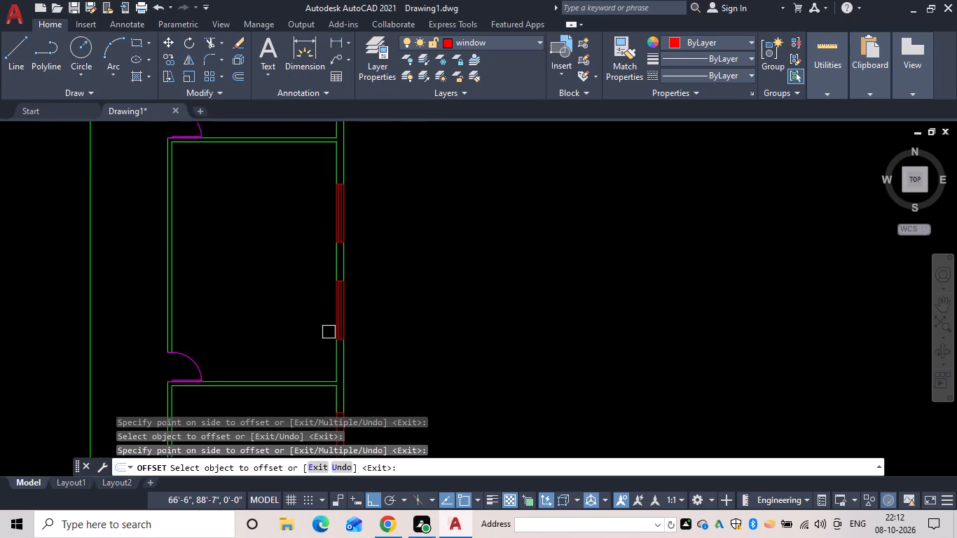
{"action": "middle_click_drag", "start_coordinate": [329, 332], "coordinate": [372, 238]}
{"action": "middle_click_drag", "start_coordinate": [387, 333], "coordinate": [422, 230]}
{"action": "scroll", "coordinate": [422, 230], "scroll_direction": "up", "scroll_amount": 4}
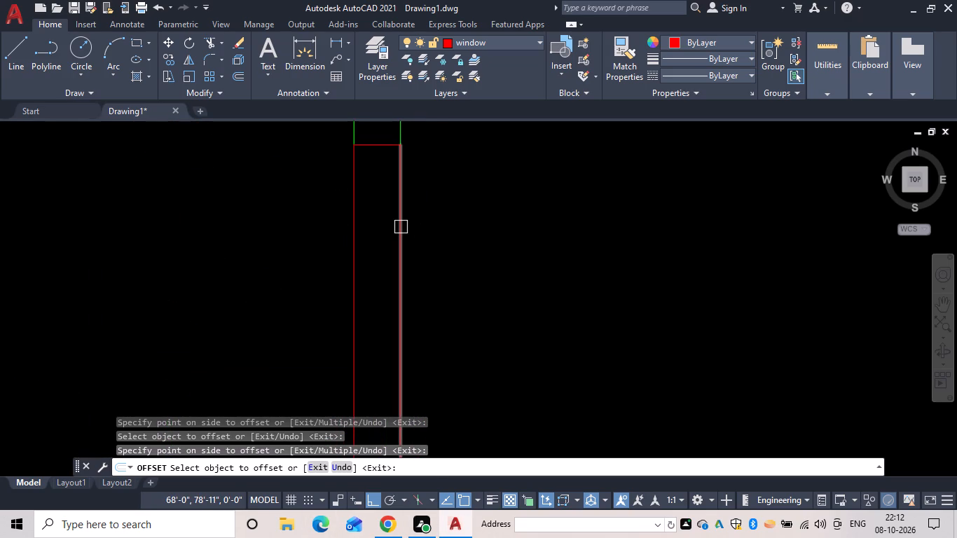
{"action": "left_click_drag", "start_coordinate": [401, 227], "coordinate": [394, 224]}
{"action": "left_click", "coordinate": [387, 219]}
{"action": "left_click", "coordinate": [348, 191]}
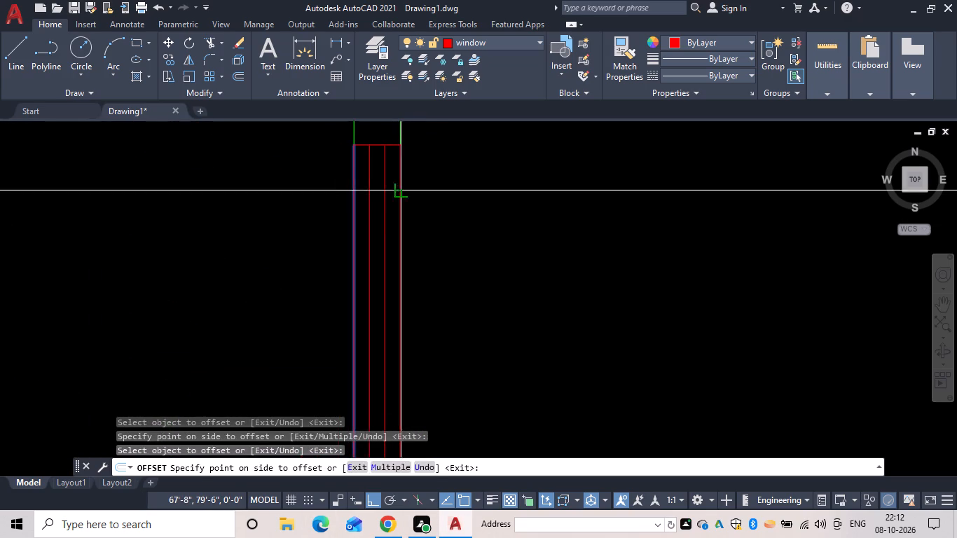
{"action": "left_click", "coordinate": [411, 191]}
Offset the inner and outer lines of the easternmost south-wall window 3" into the wall thickness.
{"action": "scroll", "coordinate": [457, 266], "scroll_direction": "down", "scroll_amount": 5}
{"action": "middle_click_drag", "start_coordinate": [476, 329], "coordinate": [527, 139]}
{"action": "scroll", "coordinate": [500, 346], "scroll_direction": "up", "scroll_amount": 3}
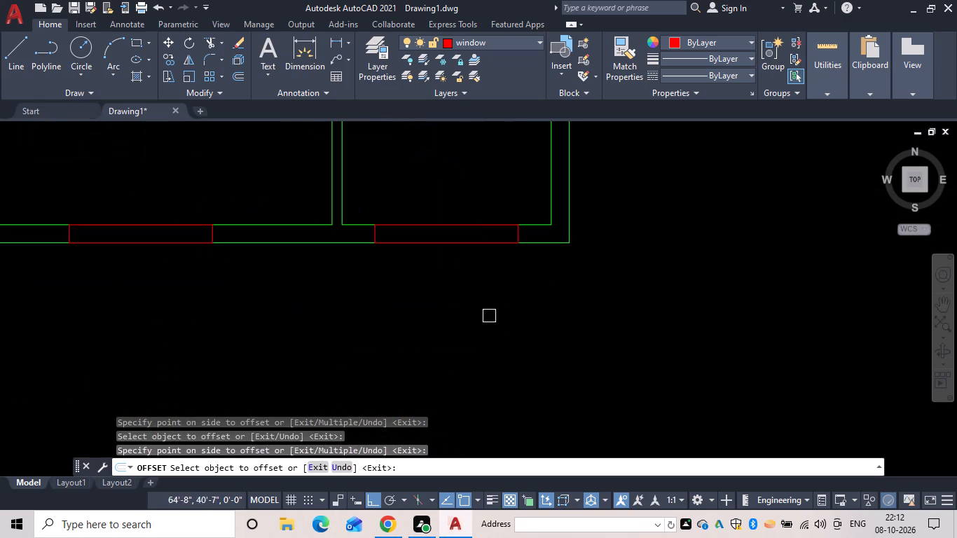
{"action": "left_click", "coordinate": [472, 239]}
{"action": "left_click", "coordinate": [473, 228]}
{"action": "left_click_drag", "start_coordinate": [479, 223], "coordinate": [479, 230]}
{"action": "left_click_drag", "start_coordinate": [477, 244], "coordinate": [468, 247]}
{"action": "middle_click_drag", "start_coordinate": [331, 270], "coordinate": [331, 269]}
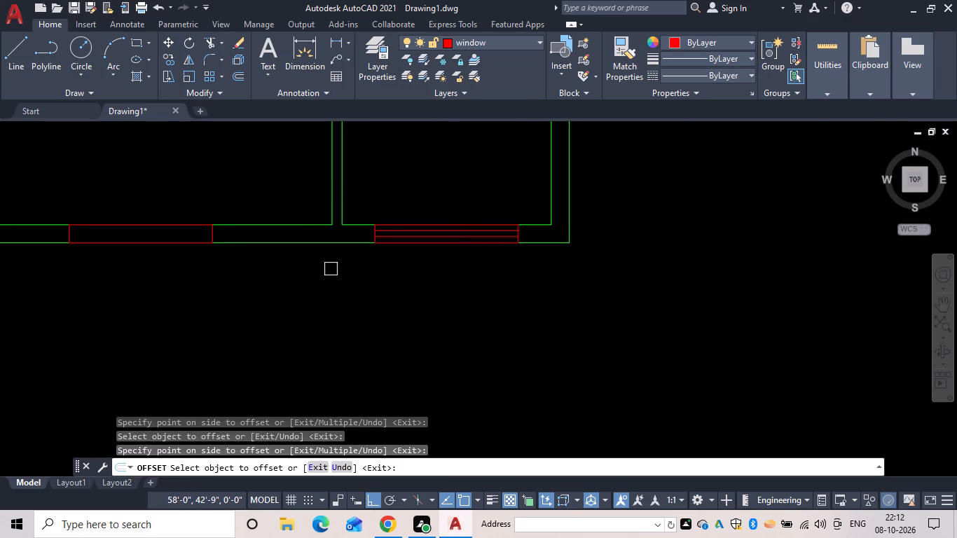
Offset the inner and outer lines of the second and third south-wall windows from the east 3" into the wall thickness.
{"action": "middle_click_drag", "start_coordinate": [331, 269], "coordinate": [827, 240]}
{"action": "left_click_drag", "start_coordinate": [637, 216], "coordinate": [647, 208]}
{"action": "left_click", "coordinate": [652, 197]}
{"action": "left_click_drag", "start_coordinate": [655, 192], "coordinate": [656, 207]}
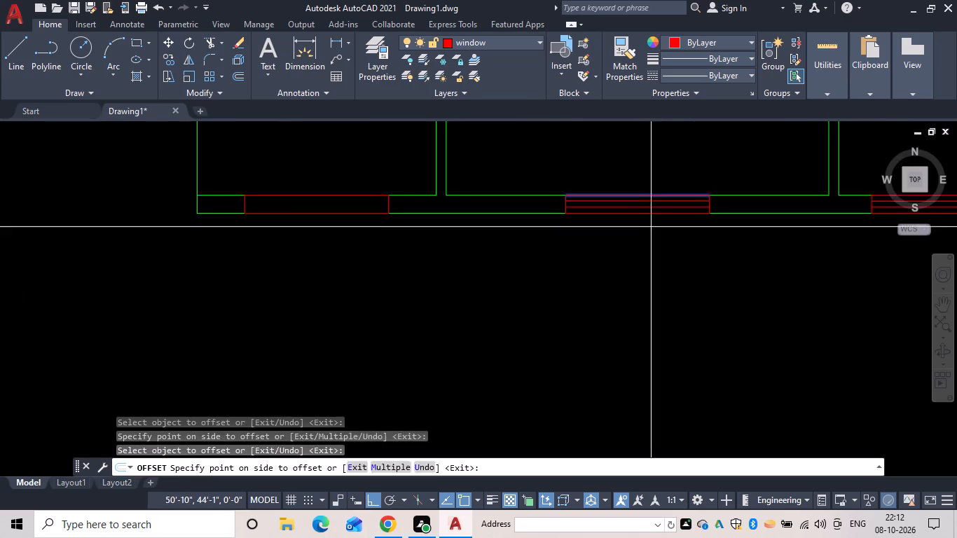
{"action": "left_click", "coordinate": [649, 230]}
{"action": "middle_click_drag", "start_coordinate": [469, 237], "coordinate": [656, 241]}
{"action": "left_click", "coordinate": [543, 215]}
{"action": "left_click", "coordinate": [553, 198]}
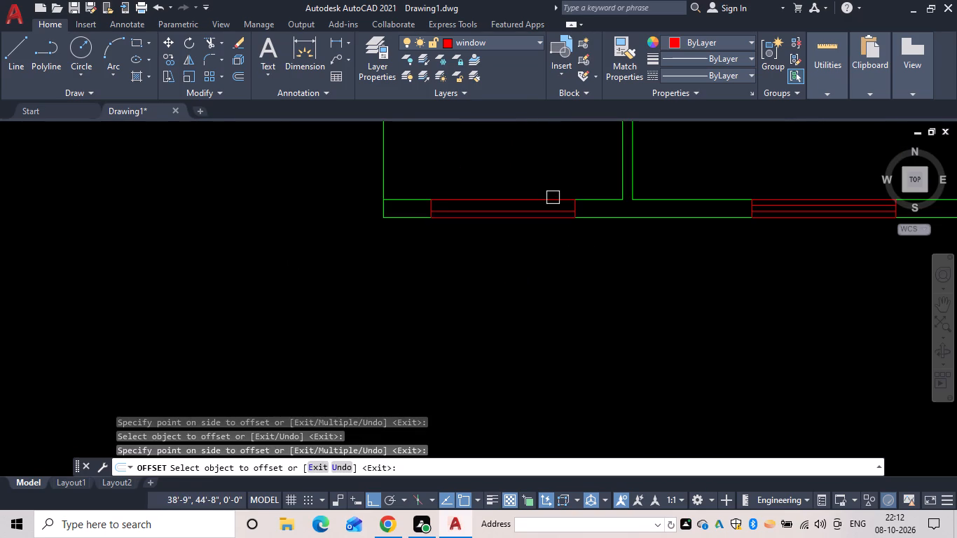
{"action": "left_click_drag", "start_coordinate": [551, 200], "coordinate": [535, 212]}
{"action": "left_click", "coordinate": [523, 223]}
Offset both face lines of the two easternmost south-wall windows in the large southwest room 3" into the wall thickness.
{"action": "scroll", "coordinate": [400, 254], "scroll_direction": "down", "scroll_amount": 2}
{"action": "middle_click_drag", "start_coordinate": [391, 254], "coordinate": [826, 295]}
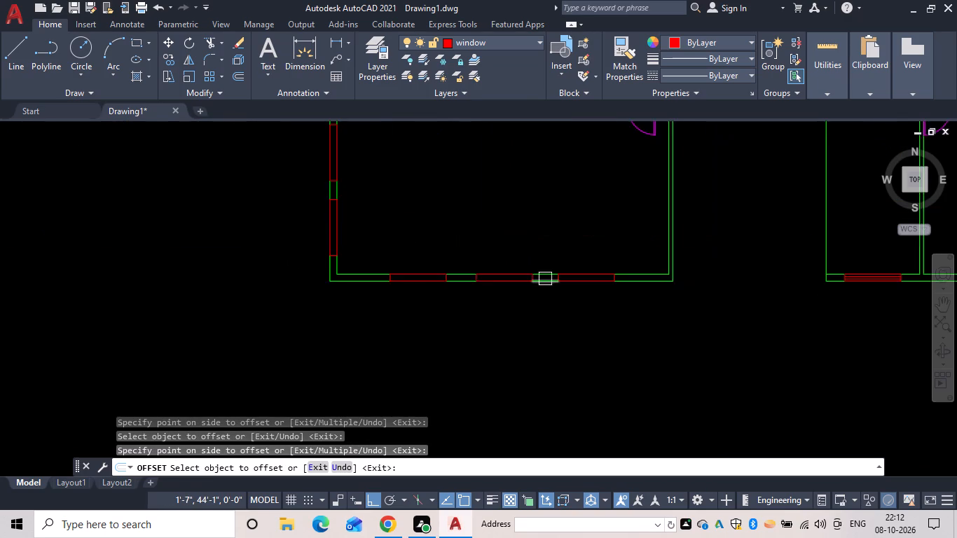
{"action": "scroll", "coordinate": [545, 279], "scroll_direction": "up", "scroll_amount": 2}
{"action": "left_click", "coordinate": [612, 281]}
{"action": "left_click", "coordinate": [613, 269]}
{"action": "left_click_drag", "start_coordinate": [616, 260], "coordinate": [613, 277]}
{"action": "left_click_drag", "start_coordinate": [607, 287], "coordinate": [598, 290]}
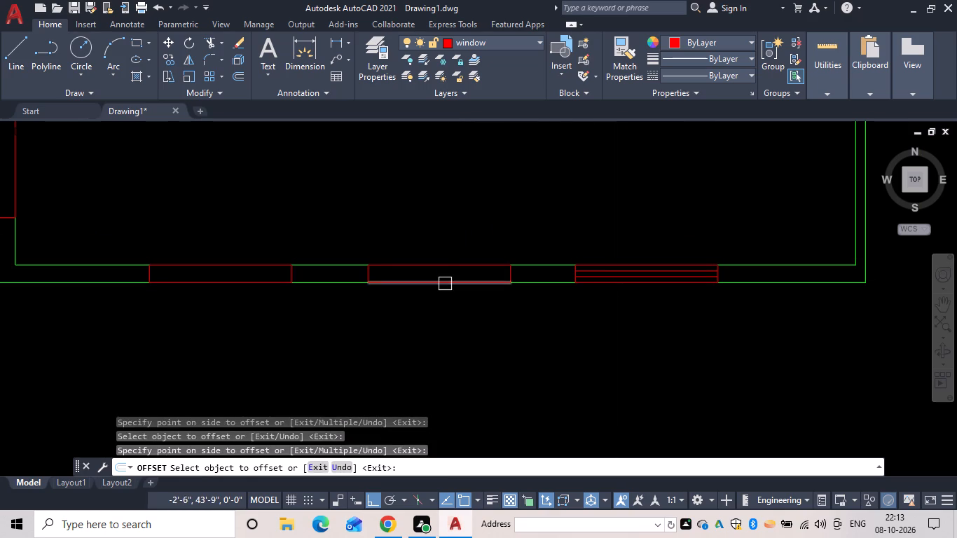
{"action": "left_click_drag", "start_coordinate": [445, 284], "coordinate": [446, 276]}
{"action": "left_click", "coordinate": [448, 270]}
{"action": "left_click_drag", "start_coordinate": [455, 260], "coordinate": [457, 270]}
{"action": "left_click", "coordinate": [455, 294]}
Offset the inner and outer lines of the westernmost south-wall window 3" into the wall thickness.
{"action": "scroll", "coordinate": [377, 296], "scroll_direction": "down", "scroll_amount": 1}
{"action": "middle_click_drag", "start_coordinate": [377, 296], "coordinate": [861, 296]}
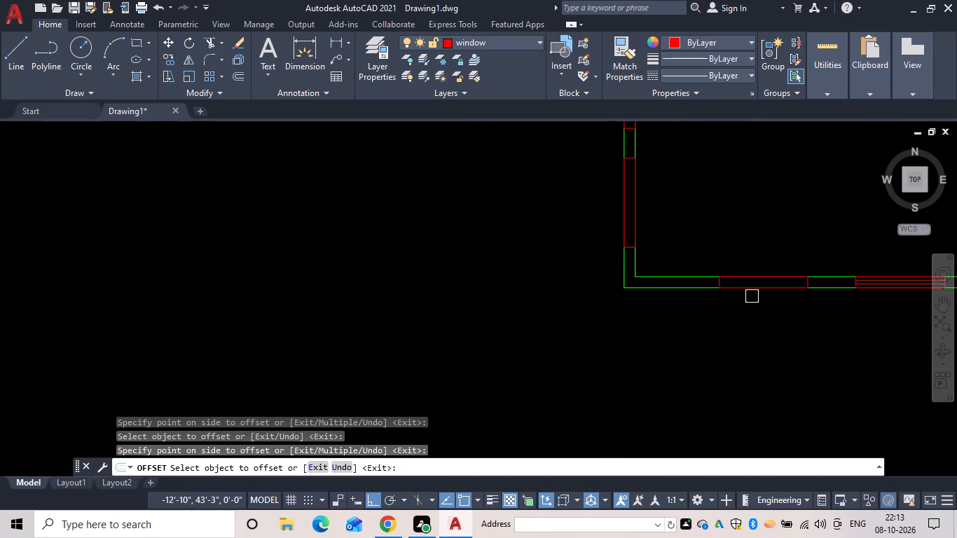
{"action": "double_click", "coordinate": [757, 283]}
{"action": "left_click_drag", "start_coordinate": [759, 275], "coordinate": [761, 299]}
{"action": "left_click", "coordinate": [761, 299]}
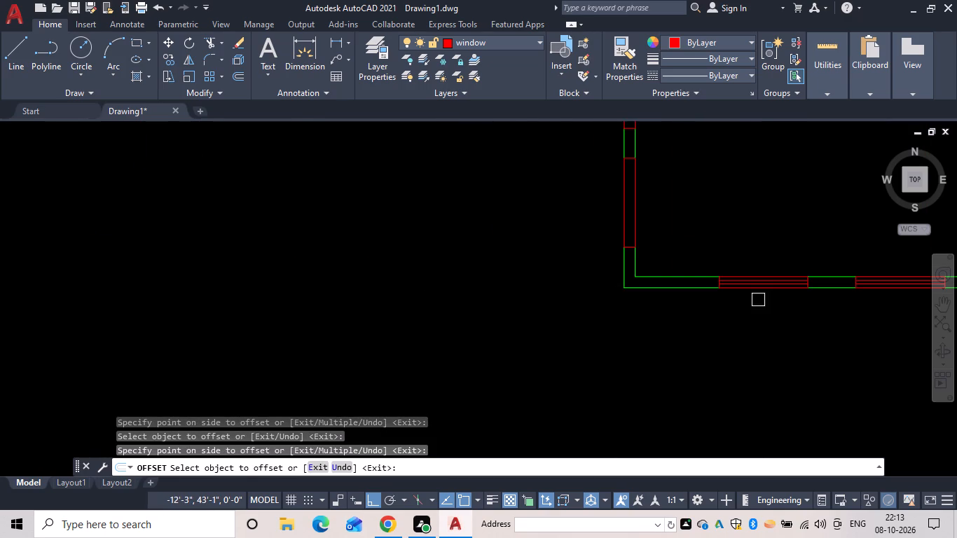
Offset both face lines of the two southernmost west-wall windows, in the southwest room, 3" into the wall thickness.
{"action": "left_click_drag", "start_coordinate": [626, 205], "coordinate": [642, 205]}
{"action": "left_click", "coordinate": [670, 202]}
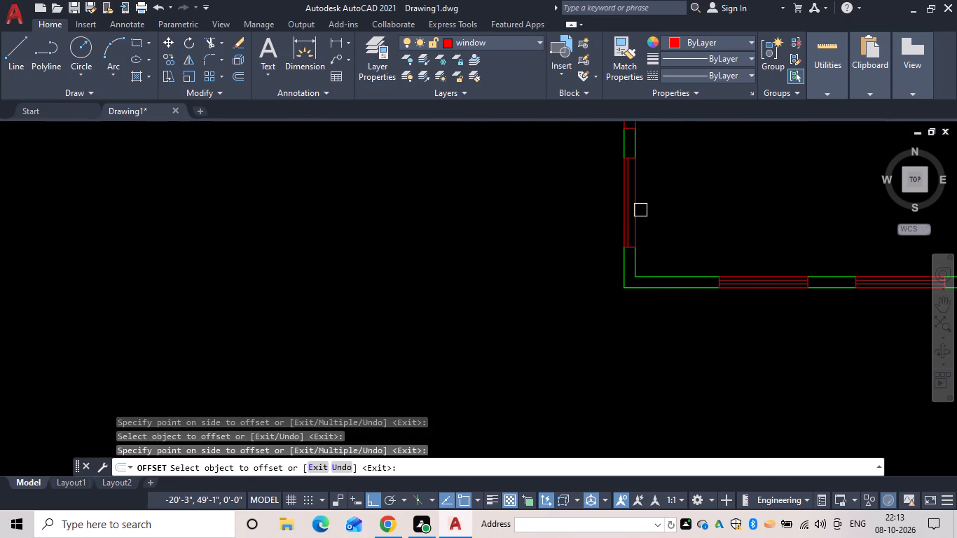
{"action": "left_click", "coordinate": [638, 212]}
{"action": "left_click", "coordinate": [566, 219]}
{"action": "scroll", "coordinate": [577, 222], "scroll_direction": "down", "scroll_amount": 1}
{"action": "middle_click_drag", "start_coordinate": [571, 226], "coordinate": [347, 312]}
{"action": "scroll", "coordinate": [411, 235], "scroll_direction": "up", "scroll_amount": 2}
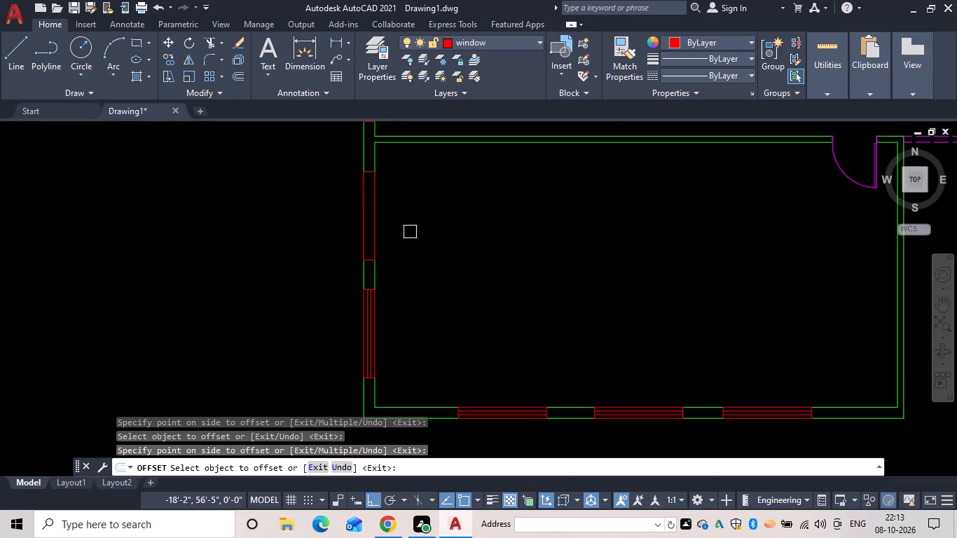
{"action": "left_click", "coordinate": [359, 207]}
{"action": "left_click", "coordinate": [340, 210]}
{"action": "left_click_drag", "start_coordinate": [343, 209], "coordinate": [352, 208]}
{"action": "left_click_drag", "start_coordinate": [380, 207], "coordinate": [387, 210]}
Offset both face lines of the third west-wall window from the south, at the corridor end, 3" into the wall.
{"action": "scroll", "coordinate": [392, 211], "scroll_direction": "down", "scroll_amount": 2}
{"action": "middle_click_drag", "start_coordinate": [392, 211], "coordinate": [422, 312]}
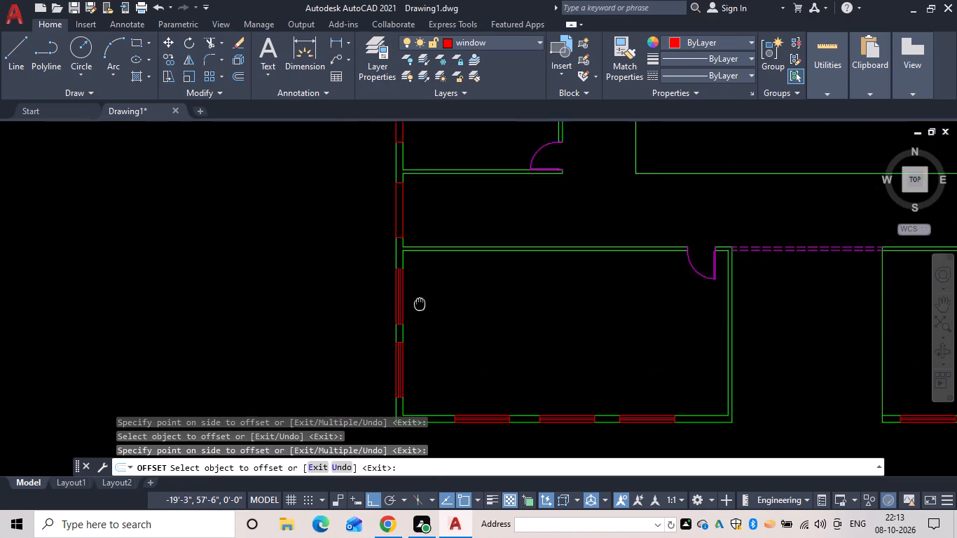
{"action": "middle_click_drag", "start_coordinate": [422, 312], "coordinate": [437, 352]}
{"action": "scroll", "coordinate": [429, 265], "scroll_direction": "up", "scroll_amount": 2}
{"action": "left_click", "coordinate": [408, 263]}
{"action": "left_click", "coordinate": [359, 263]}
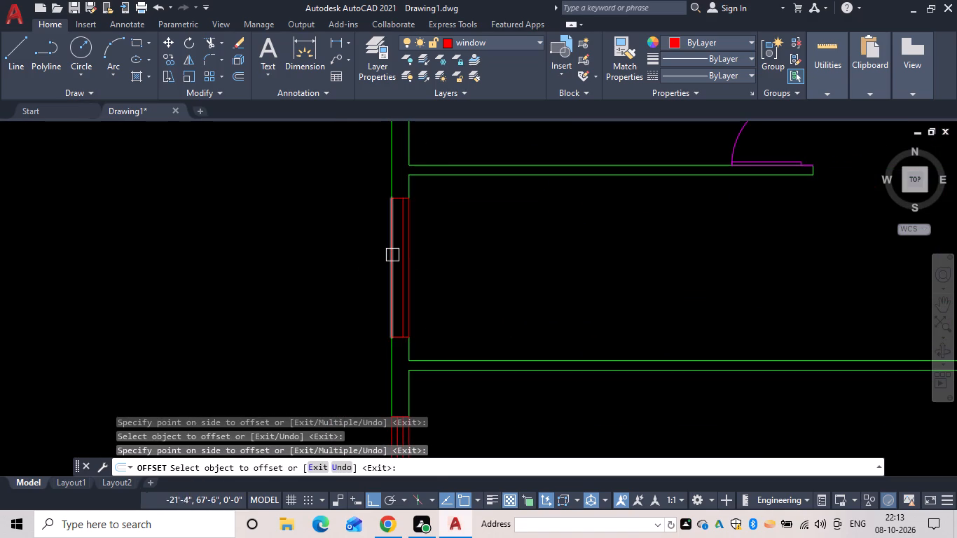
{"action": "left_click_drag", "start_coordinate": [392, 255], "coordinate": [426, 260]}
{"action": "left_click", "coordinate": [444, 260]}
Offset both face lines of the fourth west-wall window from the south 3" into the wall thickness.
{"action": "scroll", "coordinate": [450, 261], "scroll_direction": "down", "scroll_amount": 2}
{"action": "middle_click_drag", "start_coordinate": [451, 264], "coordinate": [498, 385]}
{"action": "scroll", "coordinate": [483, 294], "scroll_direction": "up", "scroll_amount": 3}
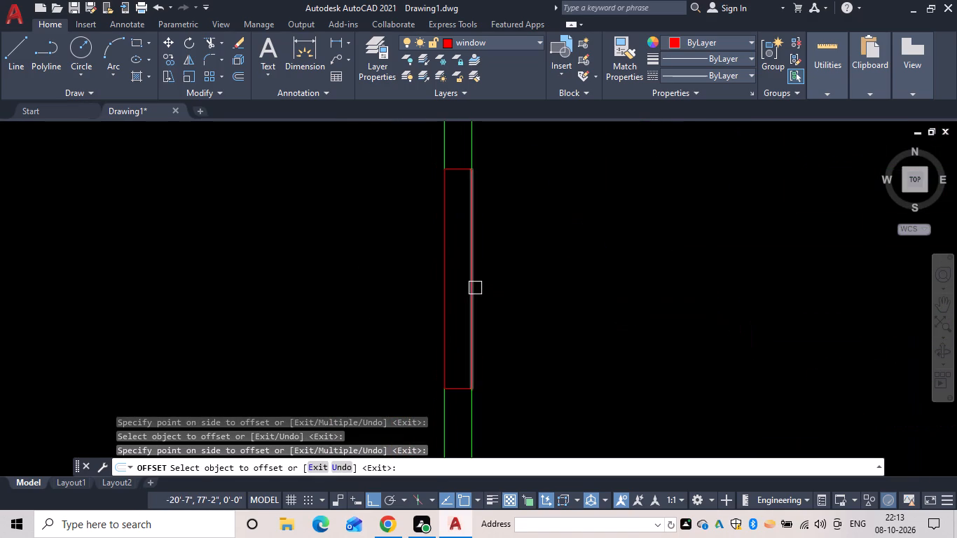
{"action": "left_click", "coordinate": [475, 288]}
{"action": "left_click", "coordinate": [407, 288]}
{"action": "left_click_drag", "start_coordinate": [443, 280], "coordinate": [452, 281]}
{"action": "left_click_drag", "start_coordinate": [514, 284], "coordinate": [522, 287]}
Offset both face lines of the fifth west-wall window from the south 3" into the wall thickness.
{"action": "scroll", "coordinate": [523, 287], "scroll_direction": "down", "scroll_amount": 3}
{"action": "middle_click_drag", "start_coordinate": [523, 287], "coordinate": [524, 302]}
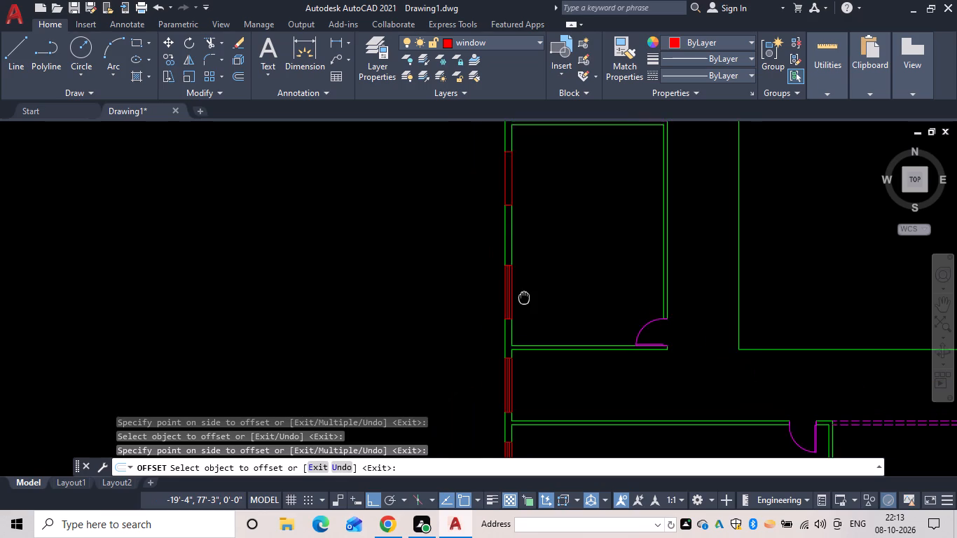
{"action": "middle_click_drag", "start_coordinate": [524, 302], "coordinate": [526, 400]}
{"action": "scroll", "coordinate": [516, 303], "scroll_direction": "up", "scroll_amount": 4}
{"action": "left_click", "coordinate": [495, 266]}
{"action": "left_click", "coordinate": [491, 265]}
{"action": "left_click", "coordinate": [450, 265]}
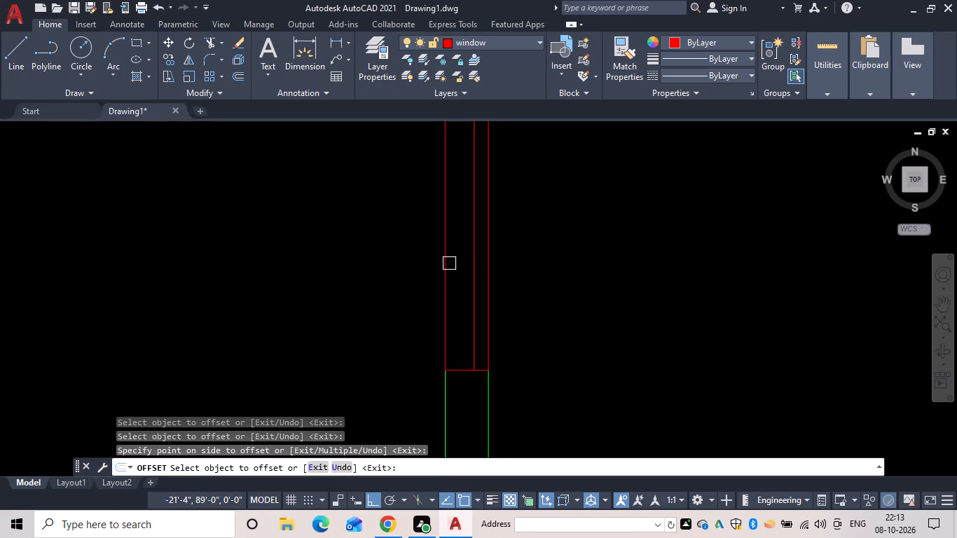
{"action": "left_click_drag", "start_coordinate": [447, 259], "coordinate": [476, 257]}
{"action": "left_click", "coordinate": [483, 256]}
Offset both face lines of the sixth west-wall window from the south 3" into the wall thickness.
{"action": "scroll", "coordinate": [490, 258], "scroll_direction": "down", "scroll_amount": 3}
{"action": "middle_click_drag", "start_coordinate": [499, 278], "coordinate": [515, 460]}
{"action": "scroll", "coordinate": [500, 223], "scroll_direction": "up", "scroll_amount": 3}
{"action": "left_click", "coordinate": [518, 200]}
{"action": "left_click", "coordinate": [495, 200]}
{"action": "left_click", "coordinate": [484, 186]}
{"action": "left_click_drag", "start_coordinate": [499, 186], "coordinate": [506, 192]}
Offset both face lines of the seventh west-wall window from the south 3" into the wall thickness.
{"action": "scroll", "coordinate": [514, 196], "scroll_direction": "down", "scroll_amount": 2}
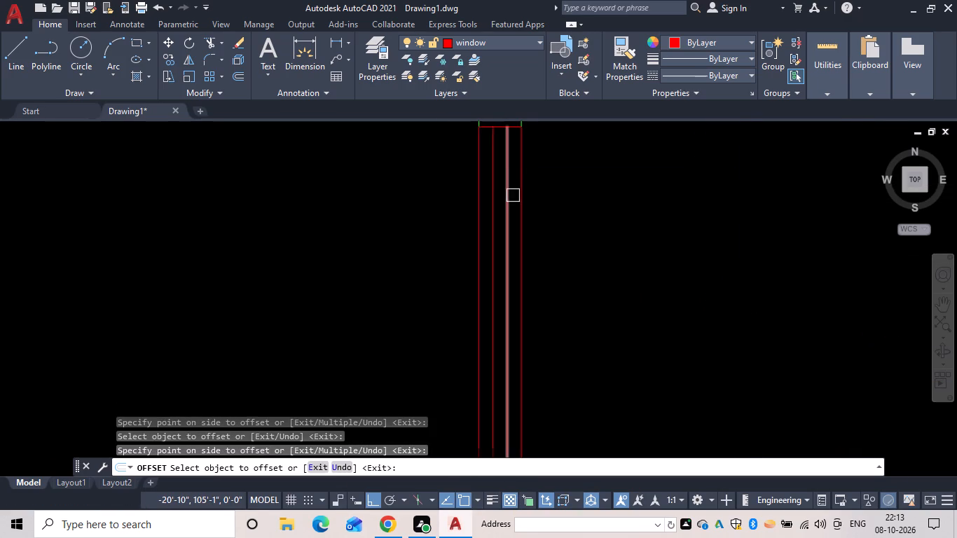
{"action": "scroll", "coordinate": [514, 196], "scroll_direction": "down", "scroll_amount": 1}
{"action": "middle_click_drag", "start_coordinate": [514, 197], "coordinate": [523, 443]}
{"action": "scroll", "coordinate": [531, 340], "scroll_direction": "up", "scroll_amount": 4}
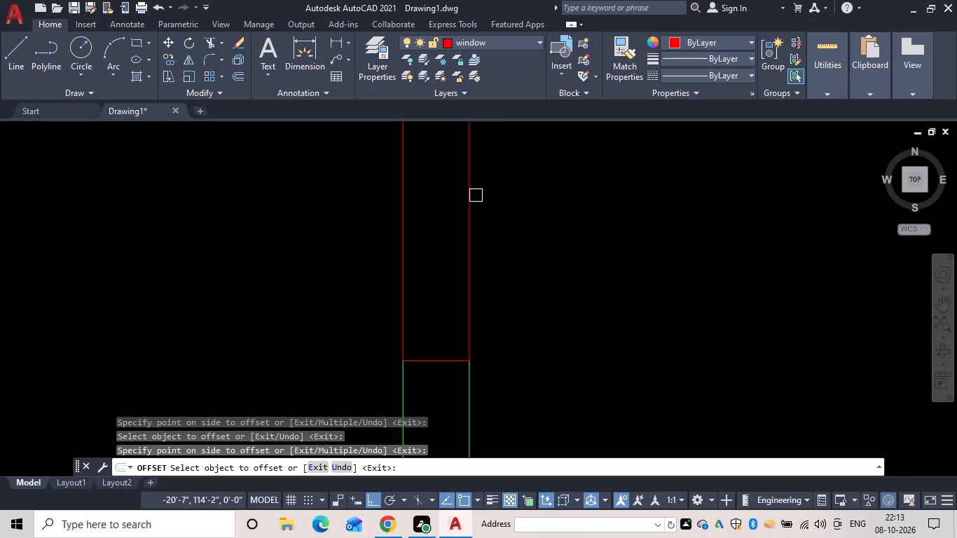
{"action": "left_click", "coordinate": [476, 195]}
{"action": "left_click", "coordinate": [473, 194]}
{"action": "left_click", "coordinate": [432, 201]}
{"action": "left_click_drag", "start_coordinate": [397, 203], "coordinate": [456, 199]}
{"action": "left_click_drag", "start_coordinate": [544, 198], "coordinate": [547, 198]}
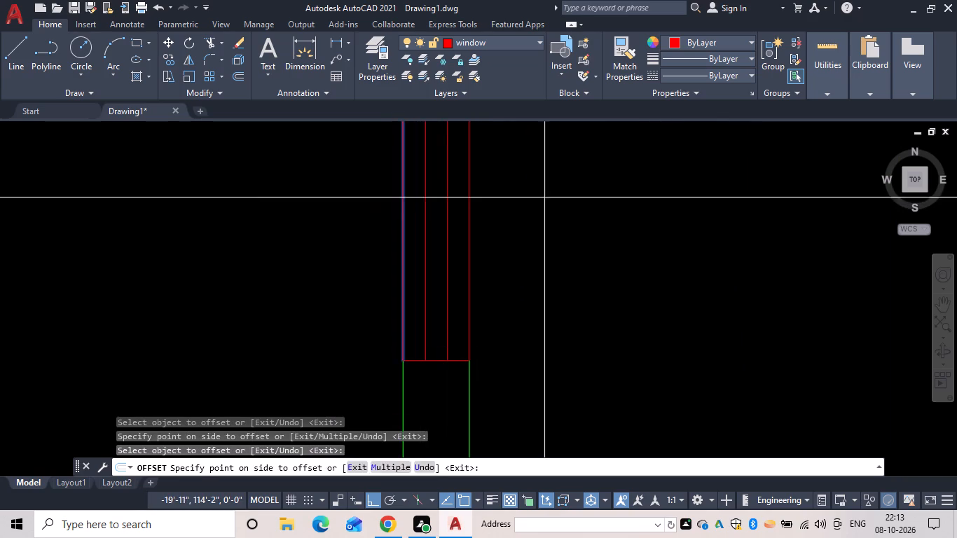
{"action": "left_click_drag", "start_coordinate": [547, 198], "coordinate": [604, 193]}
Offset both face lines of the southernmost of the three short west-wall windows 3" into the wall thickness.
{"action": "scroll", "coordinate": [606, 195], "scroll_direction": "down", "scroll_amount": 7}
{"action": "middle_click_drag", "start_coordinate": [610, 233], "coordinate": [623, 406]}
{"action": "scroll", "coordinate": [624, 399], "scroll_direction": "up", "scroll_amount": 4}
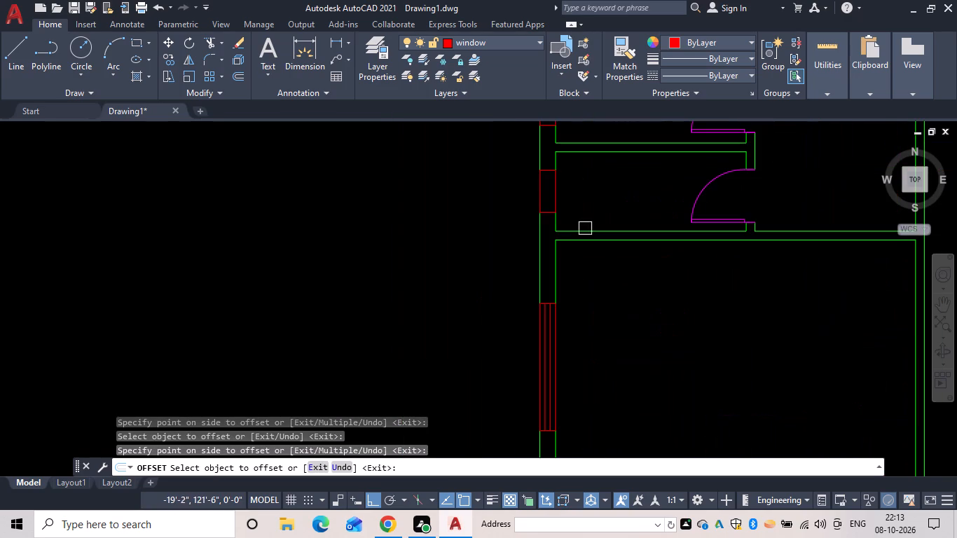
{"action": "left_click_drag", "start_coordinate": [562, 186], "coordinate": [551, 188]}
{"action": "left_click", "coordinate": [545, 192]}
{"action": "left_click_drag", "start_coordinate": [540, 192], "coordinate": [547, 192]}
{"action": "left_click", "coordinate": [577, 192]}
Offset both face lines of the middle short west-wall window 3" into the wall thickness.
{"action": "middle_click_drag", "start_coordinate": [577, 193], "coordinate": [571, 348]}
{"action": "scroll", "coordinate": [577, 193], "scroll_direction": "down", "scroll_amount": 1}
{"action": "scroll", "coordinate": [553, 287], "scroll_direction": "up", "scroll_amount": 3}
{"action": "left_click", "coordinate": [564, 284]}
{"action": "left_click", "coordinate": [511, 284]}
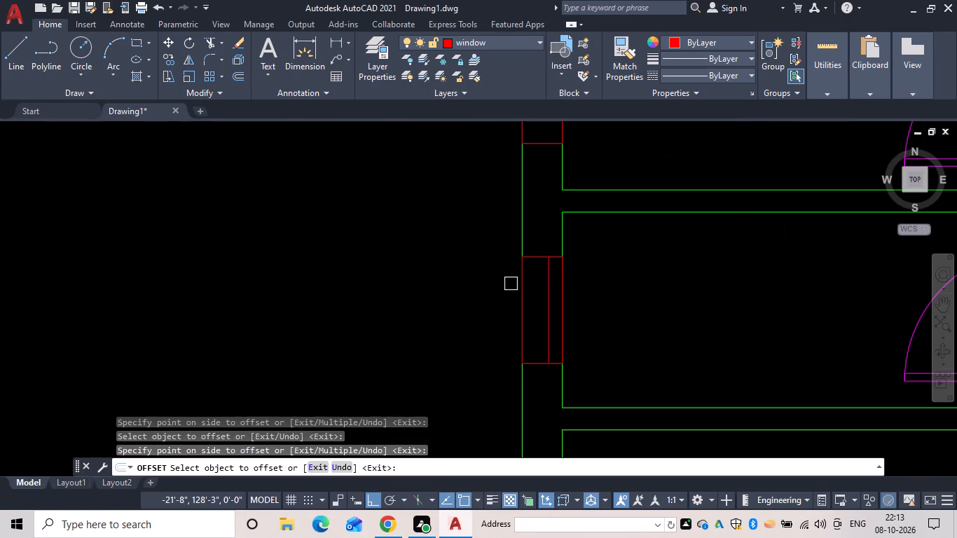
{"action": "left_click_drag", "start_coordinate": [523, 279], "coordinate": [535, 279]}
{"action": "left_click", "coordinate": [555, 279]}
Offset both face lines of the northernmost short west-wall window 3" into the wall thickness.
{"action": "scroll", "coordinate": [555, 279], "scroll_direction": "down", "scroll_amount": 2}
{"action": "middle_click_drag", "start_coordinate": [555, 279], "coordinate": [543, 373]}
{"action": "scroll", "coordinate": [553, 311], "scroll_direction": "up", "scroll_amount": 3}
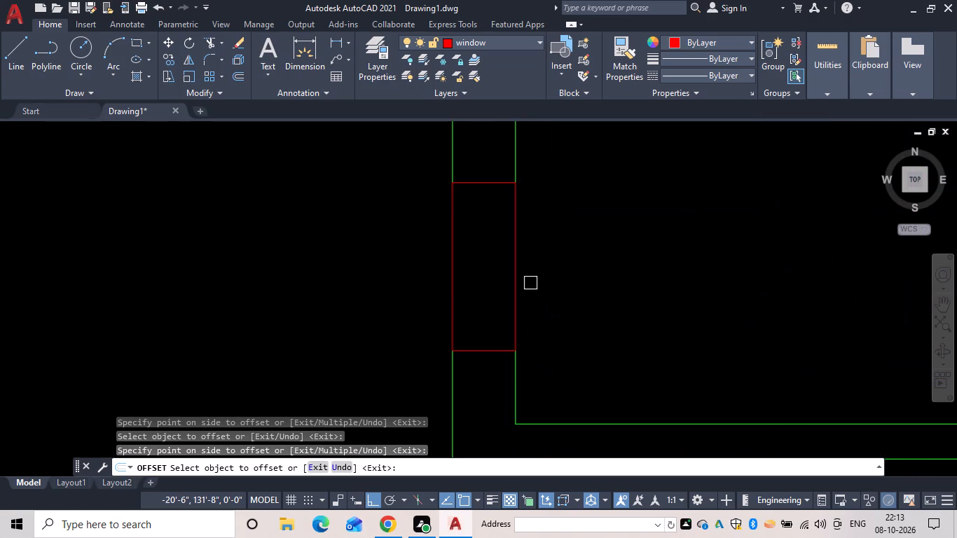
{"action": "left_click", "coordinate": [517, 264]}
{"action": "left_click", "coordinate": [498, 256]}
{"action": "left_click_drag", "start_coordinate": [450, 236], "coordinate": [477, 238]}
{"action": "left_click_drag", "start_coordinate": [507, 240], "coordinate": [518, 244]}
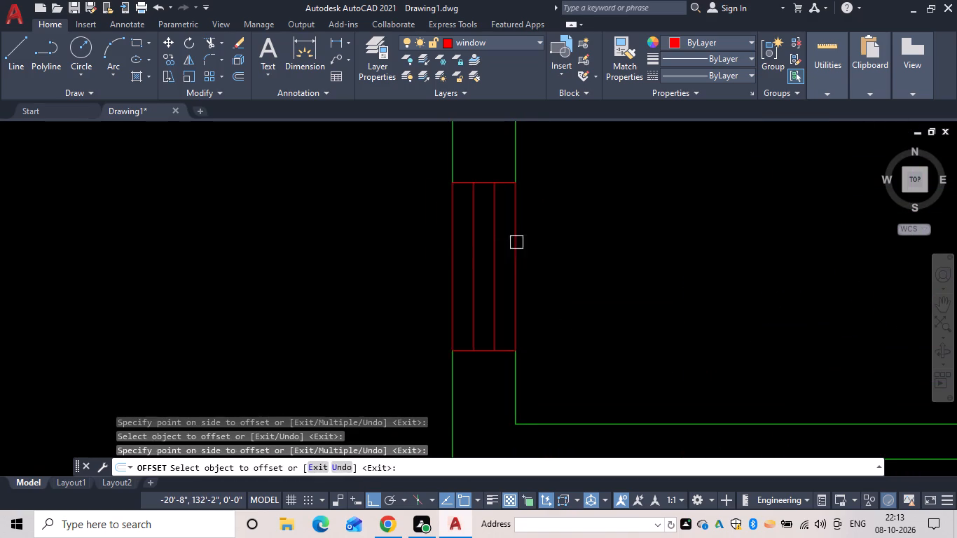
{"action": "left_click_drag", "start_coordinate": [518, 244], "coordinate": [521, 244]}
Offset both face lines of the northernmost west-wall window, at the north corridor's end, 3" into the wall thickness.
{"action": "scroll", "coordinate": [531, 249], "scroll_direction": "down", "scroll_amount": 3}
{"action": "middle_click_drag", "start_coordinate": [528, 261], "coordinate": [506, 366]}
{"action": "scroll", "coordinate": [515, 323], "scroll_direction": "up", "scroll_amount": 3}
{"action": "left_click_drag", "start_coordinate": [478, 236], "coordinate": [471, 236]}
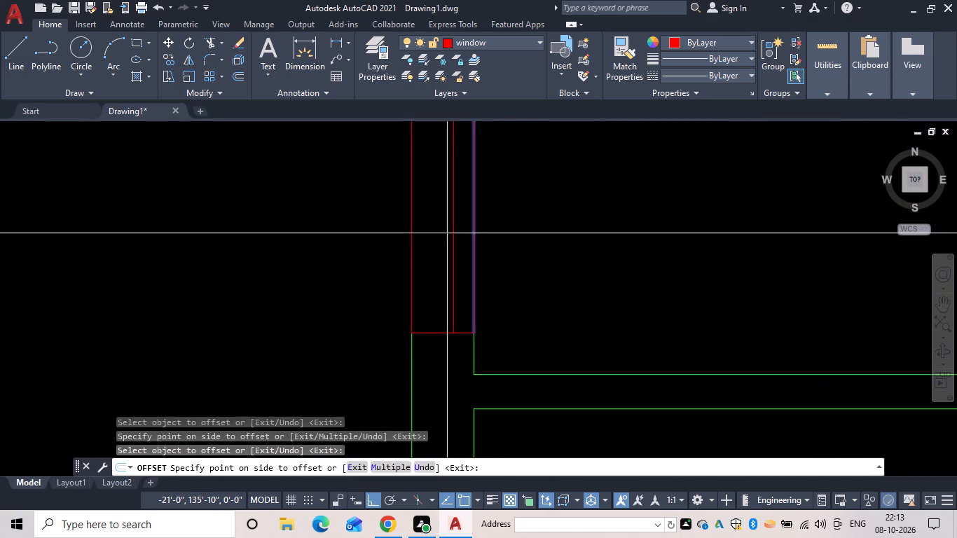
{"action": "left_click", "coordinate": [447, 233]}
{"action": "left_click_drag", "start_coordinate": [412, 219], "coordinate": [449, 223]}
{"action": "left_click", "coordinate": [476, 223]}
Look over the whole floor plan to check the windows along the exterior walls.
{"action": "scroll", "coordinate": [489, 230], "scroll_direction": "down", "scroll_amount": 5}
{"action": "middle_click_drag", "start_coordinate": [519, 253], "coordinate": [528, 406]}
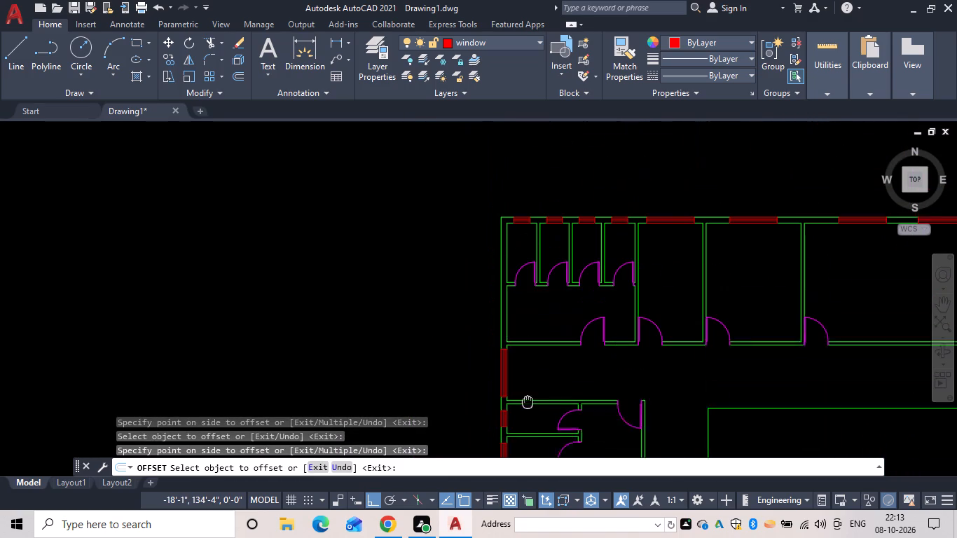
{"action": "middle_click_drag", "start_coordinate": [528, 406], "coordinate": [528, 408]}
{"action": "middle_click_drag", "start_coordinate": [611, 370], "coordinate": [591, 245]}
{"action": "scroll", "coordinate": [611, 370], "scroll_direction": "down", "scroll_amount": 1}
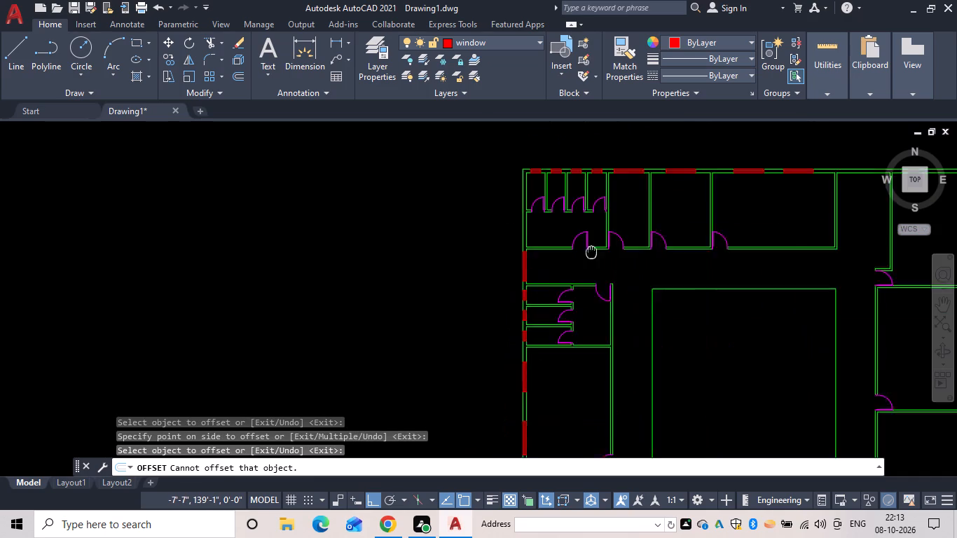
{"action": "middle_click_drag", "start_coordinate": [591, 245], "coordinate": [459, 111]}
{"action": "scroll", "coordinate": [591, 229], "scroll_direction": "down", "scroll_amount": 1}
{"action": "scroll", "coordinate": [577, 180], "scroll_direction": "up", "scroll_amount": 1}
{"action": "scroll", "coordinate": [466, 120], "scroll_direction": "down", "scroll_amount": 2}
{"action": "scroll", "coordinate": [485, 179], "scroll_direction": "down", "scroll_amount": 1}
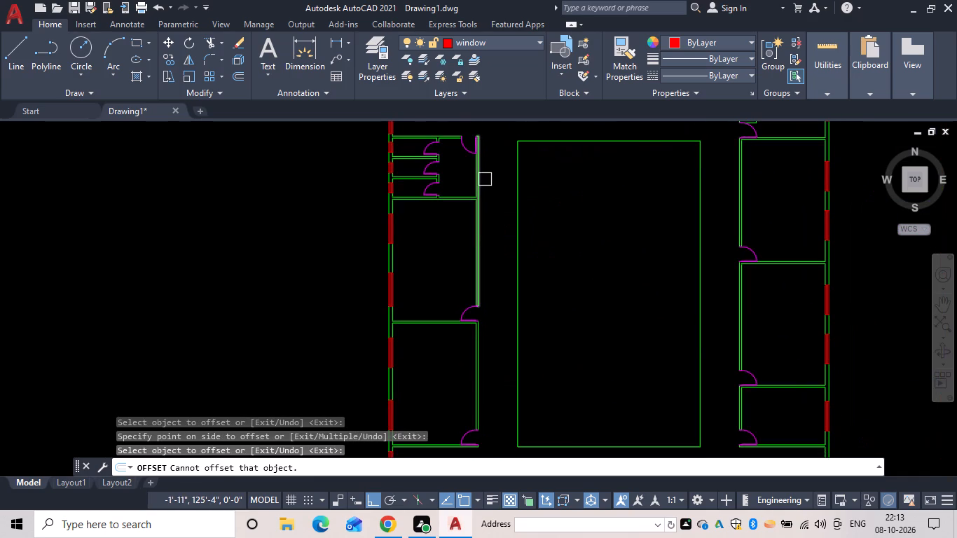
{"action": "middle_click_drag", "start_coordinate": [475, 177], "coordinate": [459, 156]}
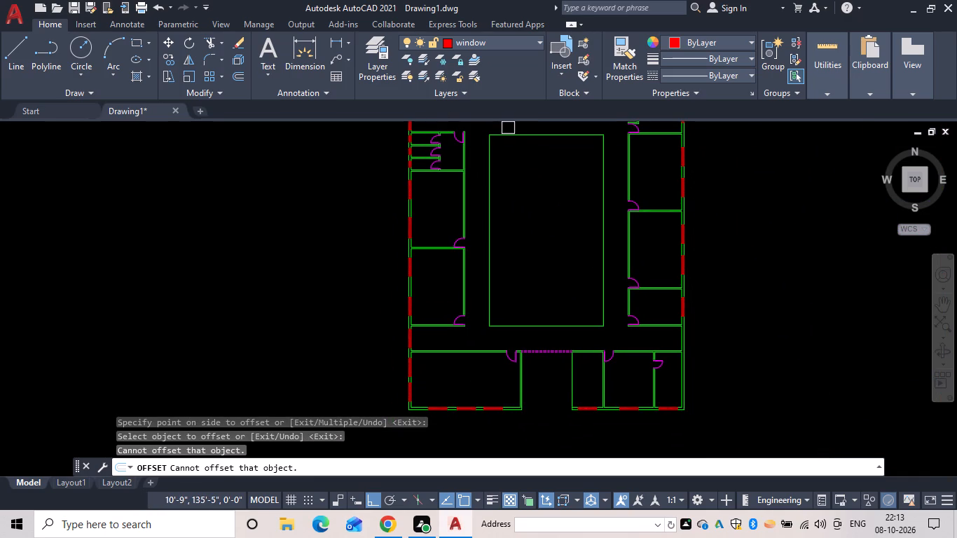
On the stair layer, draw a line along the northeast bay's west wall face, from the north wall to the wall's south corner.
{"action": "left_click", "coordinate": [487, 46]}
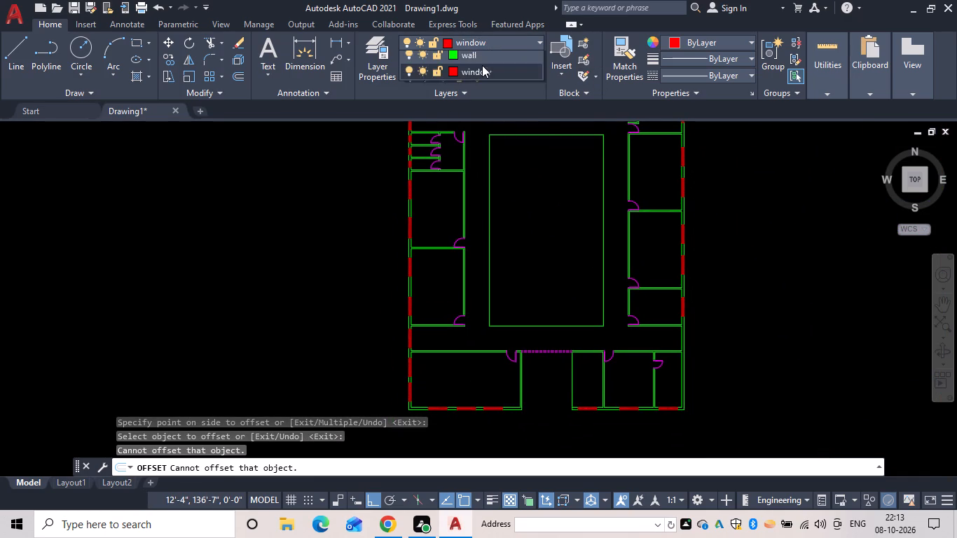
{"action": "left_click", "coordinate": [468, 144]}
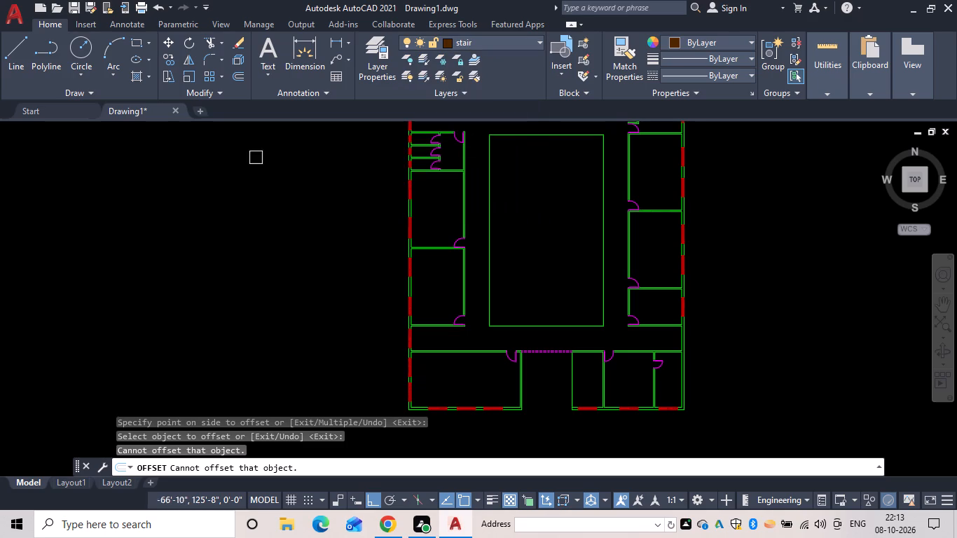
{"action": "left_click", "coordinate": [27, 63]}
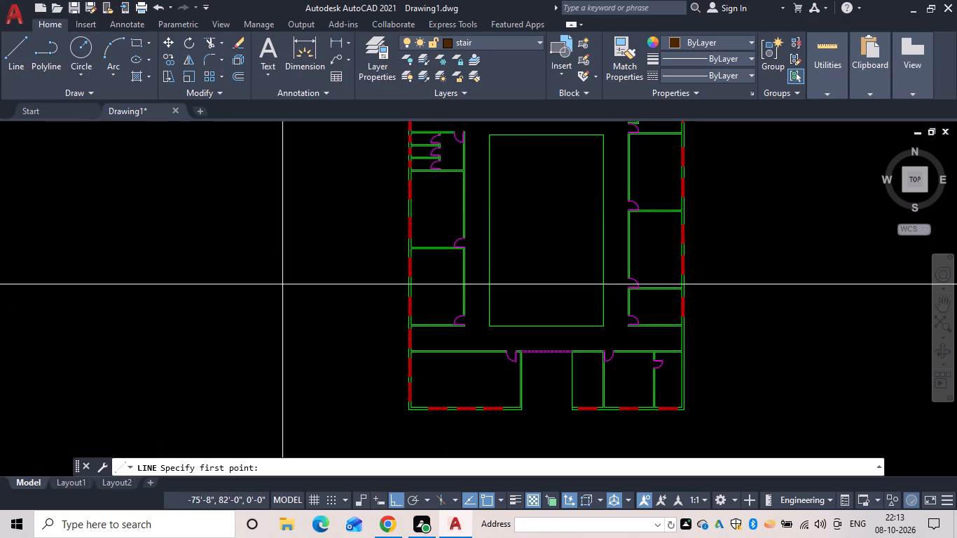
{"action": "scroll", "coordinate": [455, 235], "scroll_direction": "down", "scroll_amount": 1}
{"action": "middle_click_drag", "start_coordinate": [455, 235], "coordinate": [202, 331]}
{"action": "scroll", "coordinate": [309, 231], "scroll_direction": "up", "scroll_amount": 3}
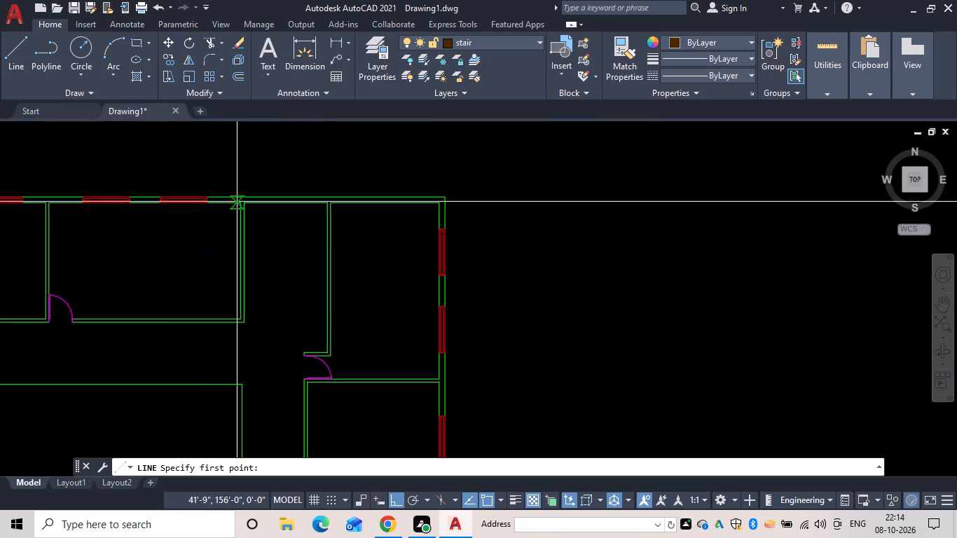
{"action": "scroll", "coordinate": [237, 202], "scroll_direction": "up", "scroll_amount": 2}
{"action": "left_click_drag", "start_coordinate": [245, 202], "coordinate": [242, 209]}
{"action": "middle_click_drag", "start_coordinate": [249, 356], "coordinate": [234, 345]}
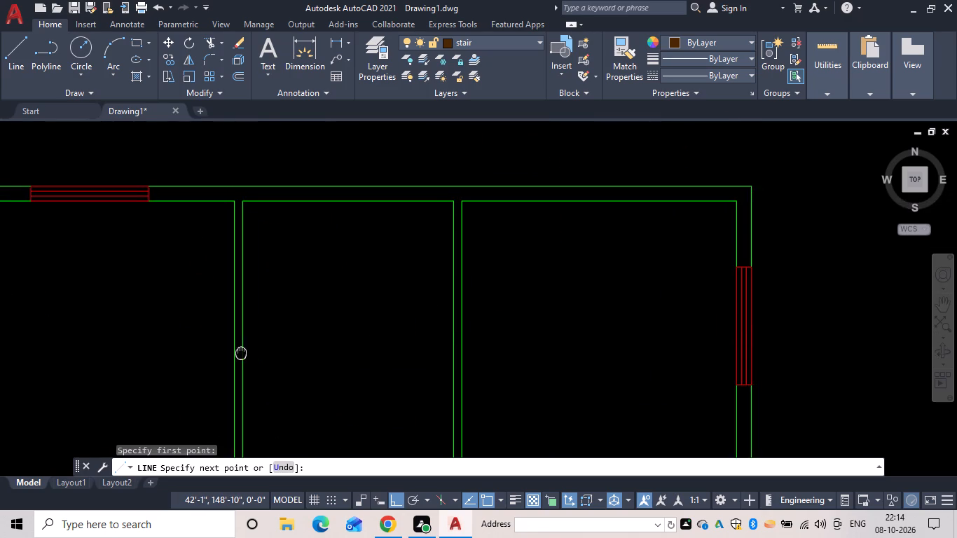
{"action": "middle_click_drag", "start_coordinate": [234, 345], "coordinate": [238, 202]}
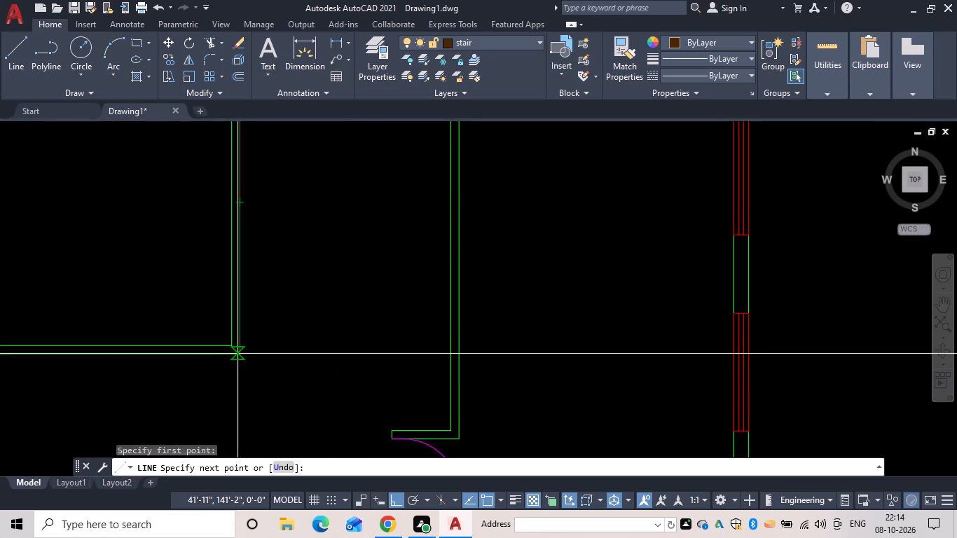
{"action": "left_click", "coordinate": [240, 356]}
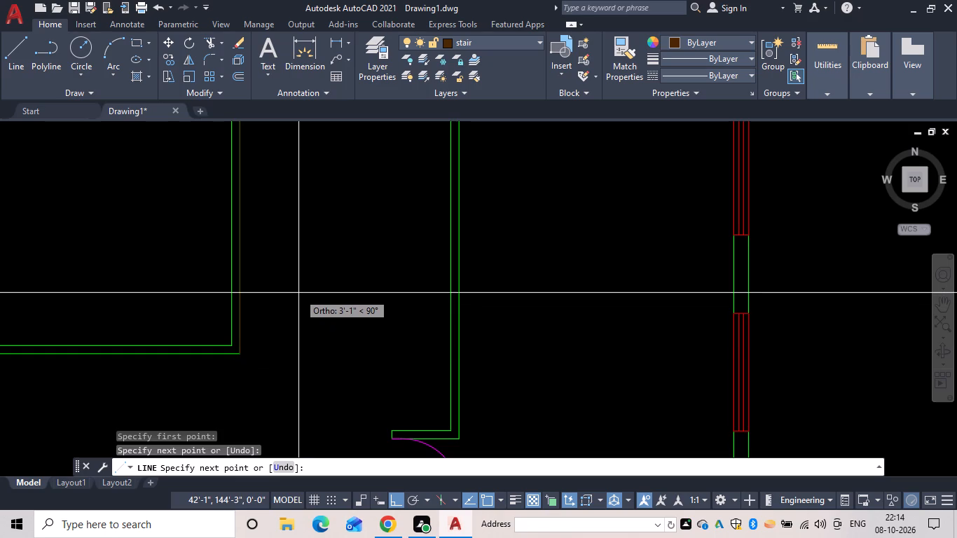
{"action": "key", "text": "Escape"}
Move the stair line on the northeast bay's west wall face 5'2" east into the bay.
{"action": "type", "text": "m"}
{"action": "key", "text": "space"}
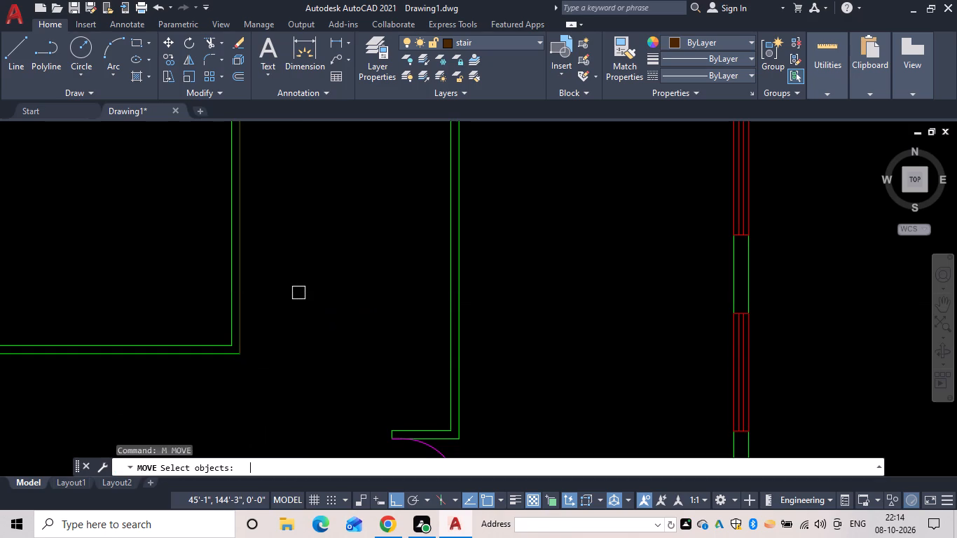
{"action": "left_click", "coordinate": [242, 282]}
{"action": "key", "text": "space"}
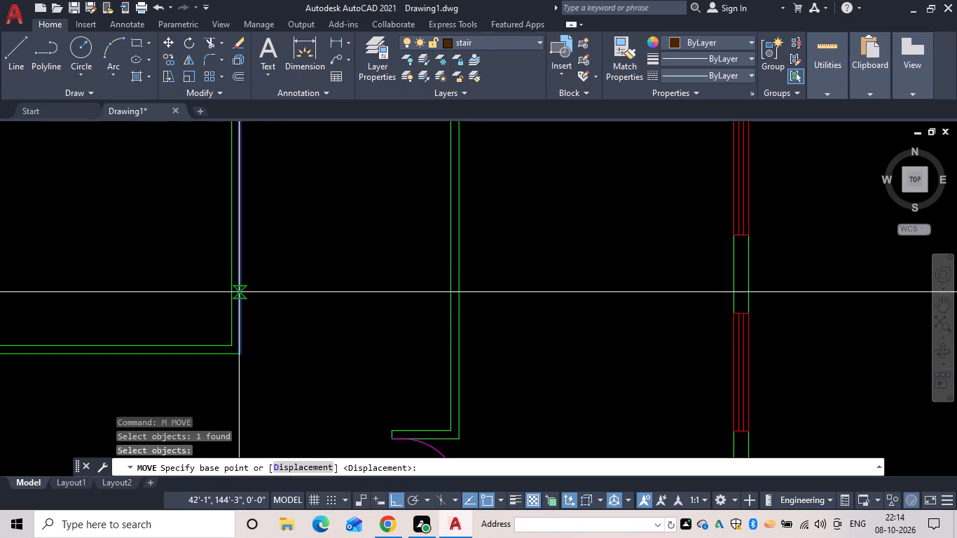
{"action": "left_click_drag", "start_coordinate": [239, 292], "coordinate": [258, 296]}
{"action": "type", "text": "5'3"}
{"action": "key", "text": "BackSpace"}
{"action": "type", "text": "2\""}
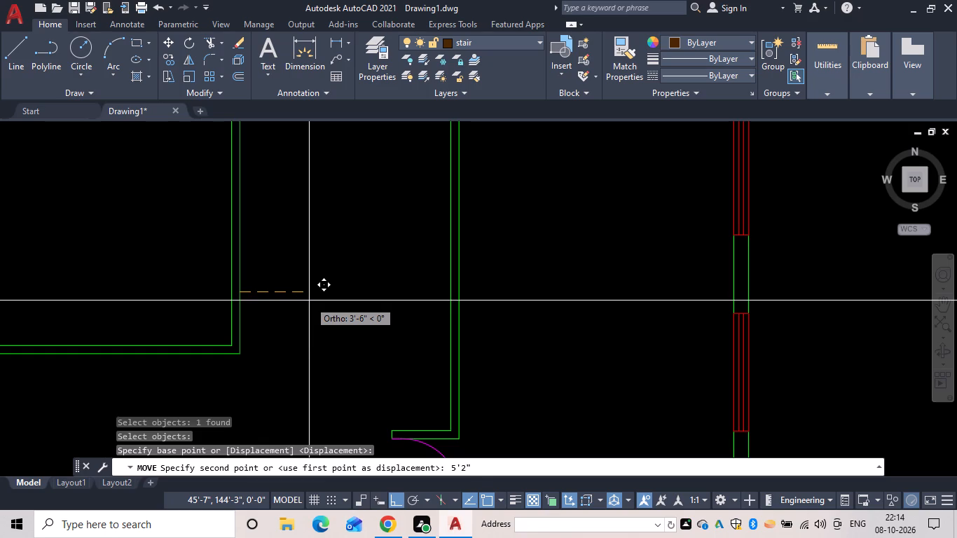
{"action": "key", "text": "Return"}
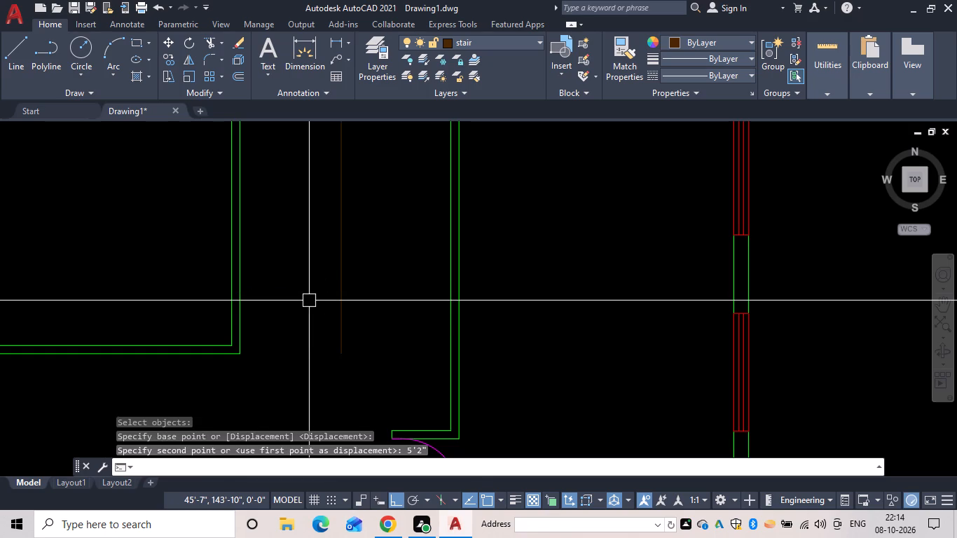
{"action": "scroll", "coordinate": [357, 324], "scroll_direction": "down", "scroll_amount": 4}
{"action": "scroll", "coordinate": [357, 324], "scroll_direction": "up", "scroll_amount": 3}
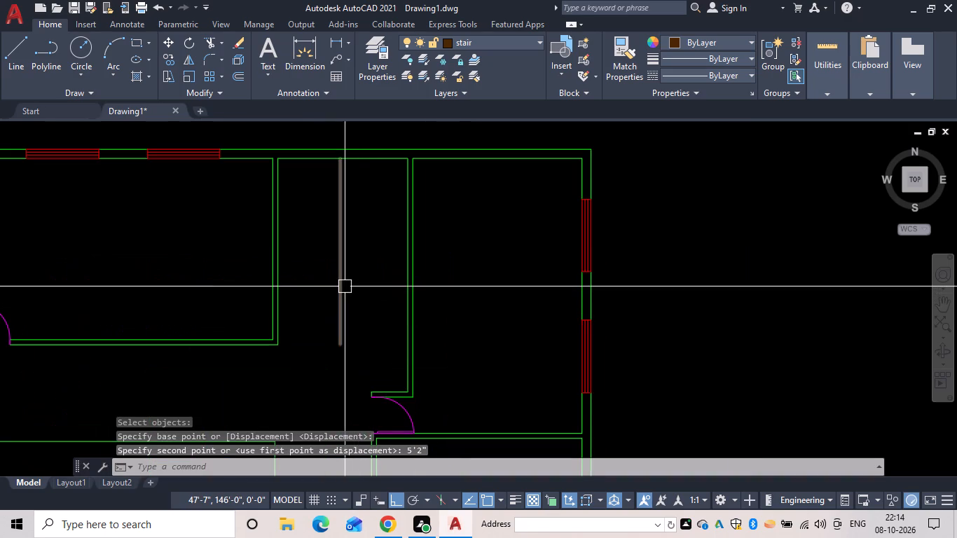
{"action": "key", "text": "Escape"}
Draw a line along the north wall's inner face, from the bay's west wall face to its east wall face.
{"action": "scroll", "coordinate": [354, 219], "scroll_direction": "up", "scroll_amount": 1}
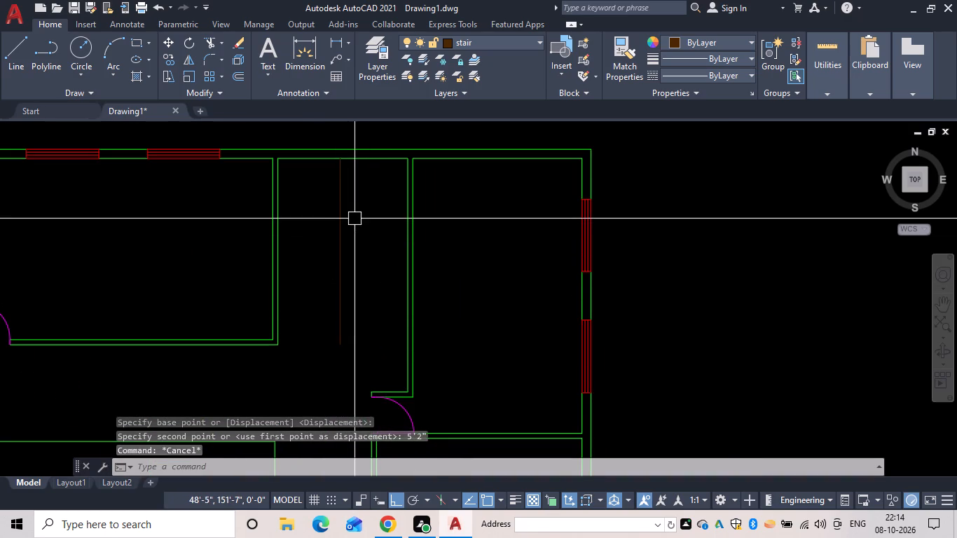
{"action": "type", "text": "ln"}
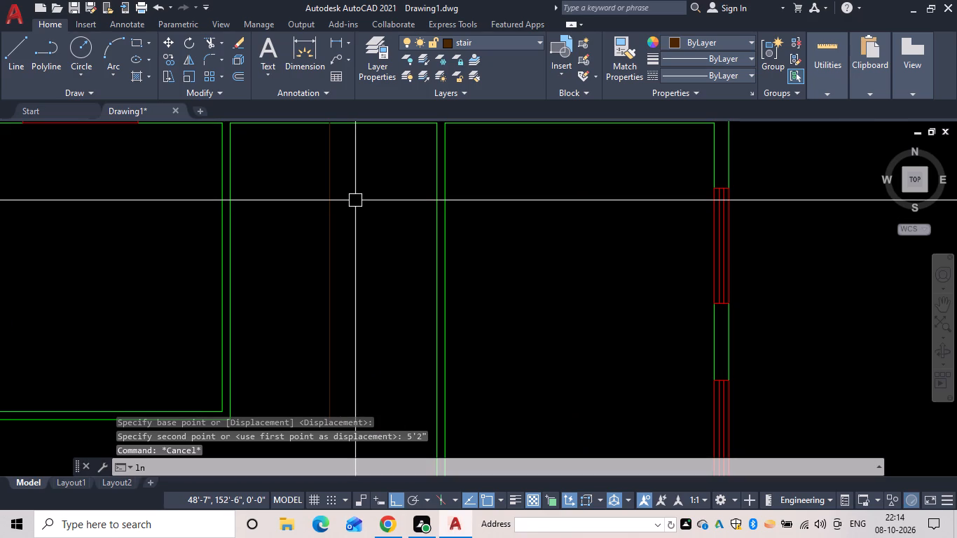
{"action": "key", "text": "BackSpace"}
{"action": "key", "text": "BackSpace"}
{"action": "key", "text": "BackSpace"}
{"action": "type", "text": "l"}
{"action": "key", "text": "space"}
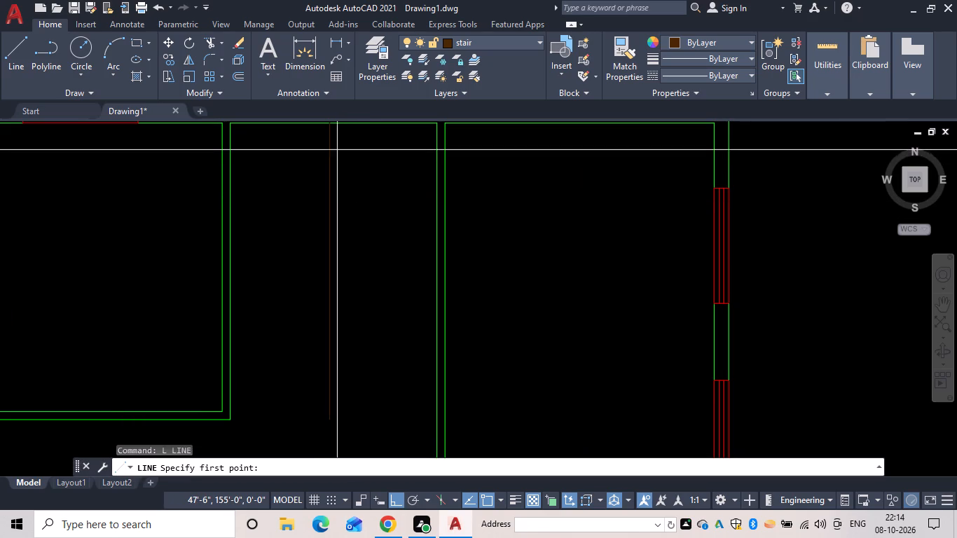
{"action": "middle_click_drag", "start_coordinate": [300, 220], "coordinate": [349, 311]}
{"action": "scroll", "coordinate": [301, 239], "scroll_direction": "up", "scroll_amount": 1}
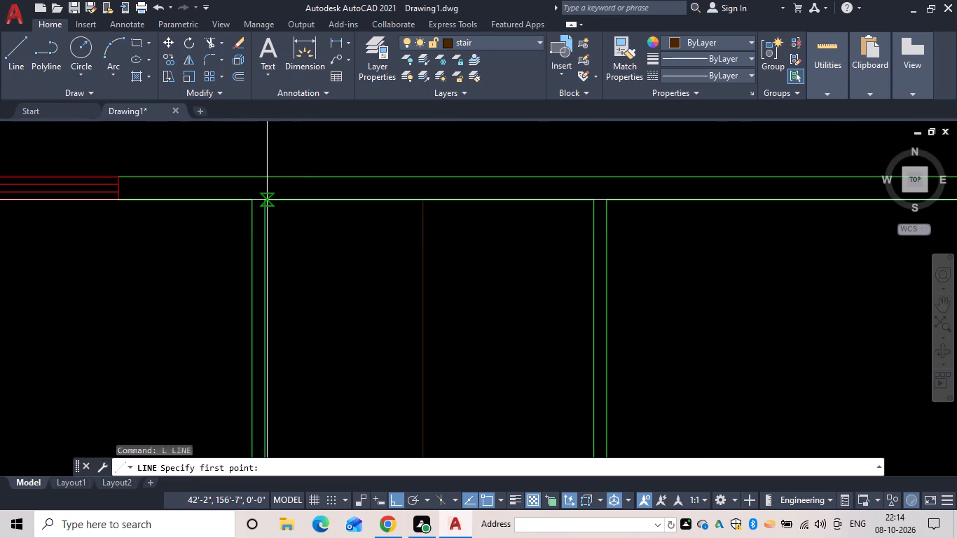
{"action": "left_click", "coordinate": [263, 200]}
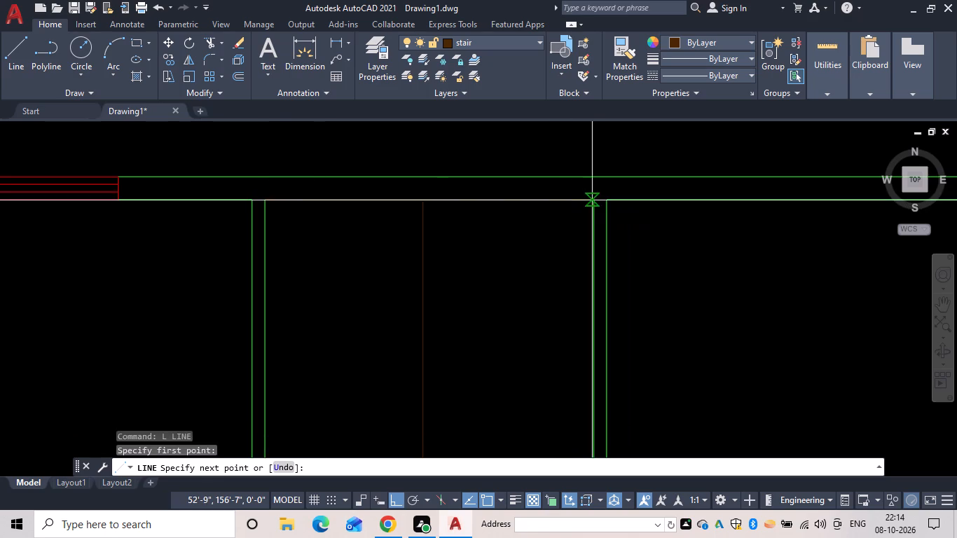
{"action": "left_click", "coordinate": [593, 200]}
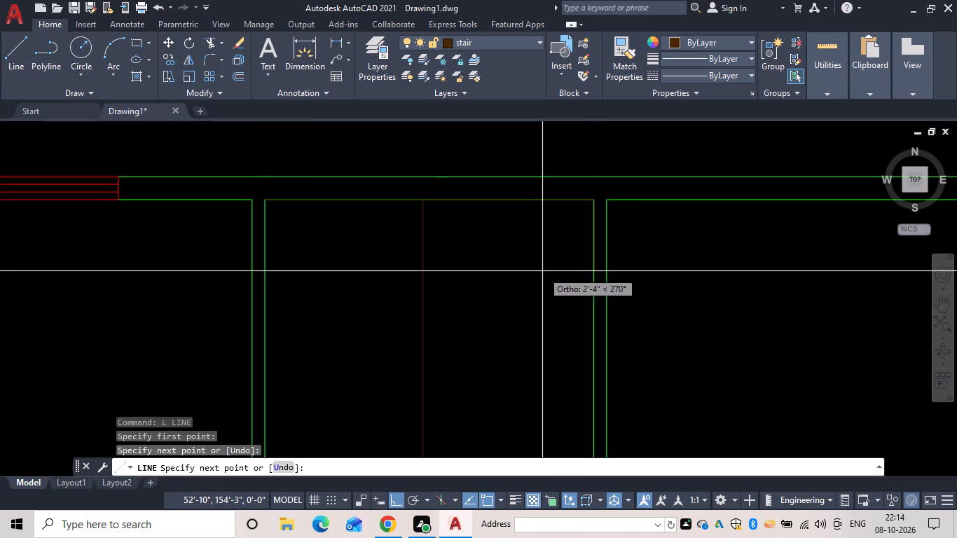
{"action": "key", "text": "Escape"}
Move the horizontal stair line on the north wall face 4' south to mark the landing edge.
{"action": "type", "text": "m"}
{"action": "key", "text": "space"}
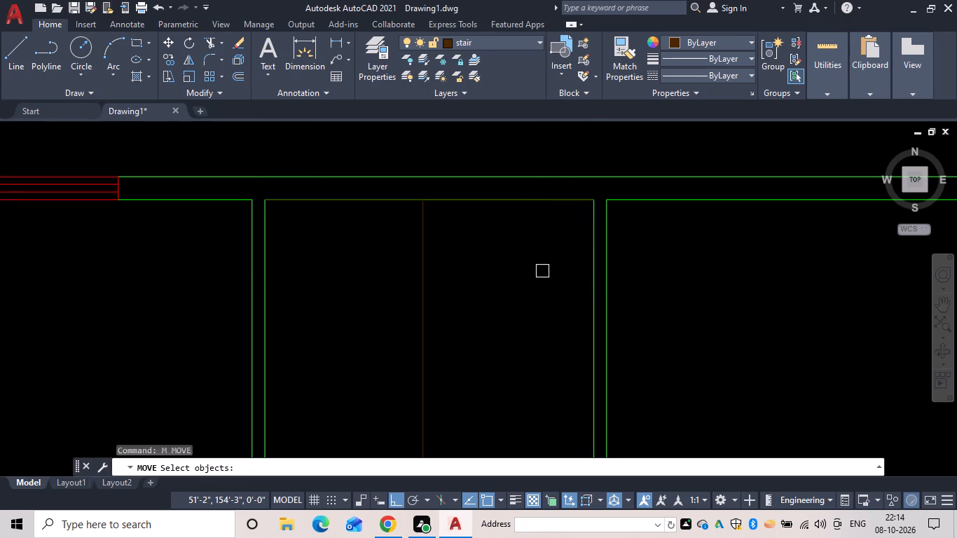
{"action": "left_click", "coordinate": [583, 202]}
{"action": "key", "text": "space"}
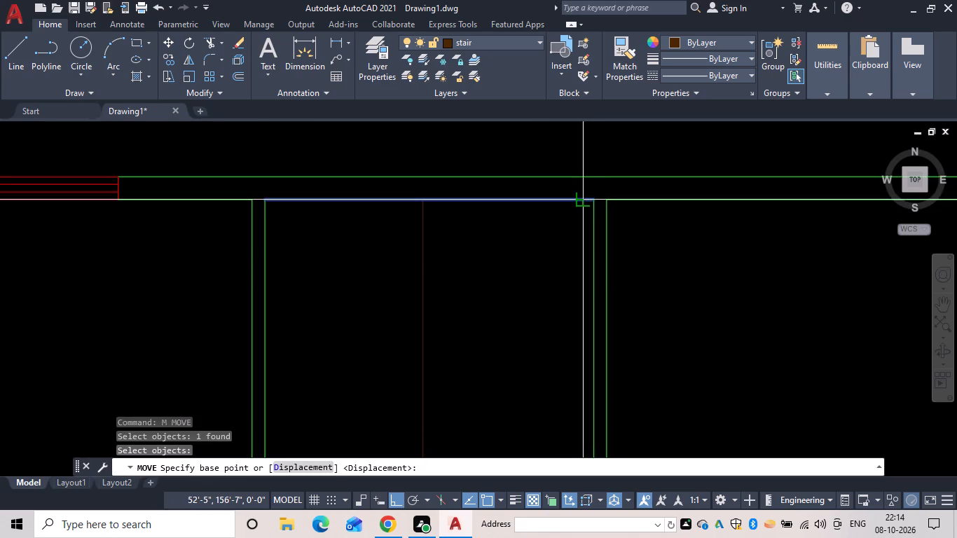
{"action": "left_click_drag", "start_coordinate": [584, 197], "coordinate": [577, 209]}
{"action": "type", "text": "4'"}
{"action": "key", "text": "space"}
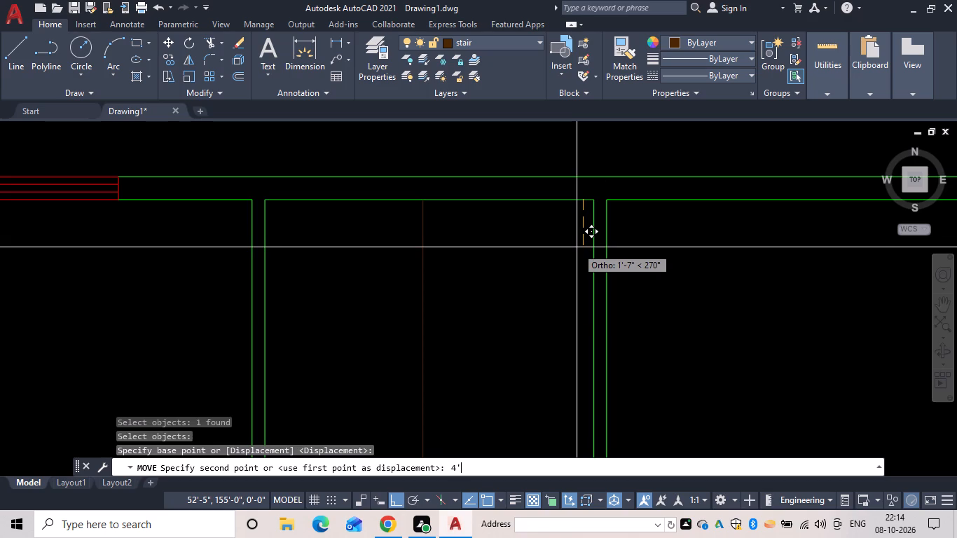
{"action": "key", "text": "Escape"}
Trim the part of the vertical stair line that lies north of the landing line.
{"action": "type", "text": "tr"}
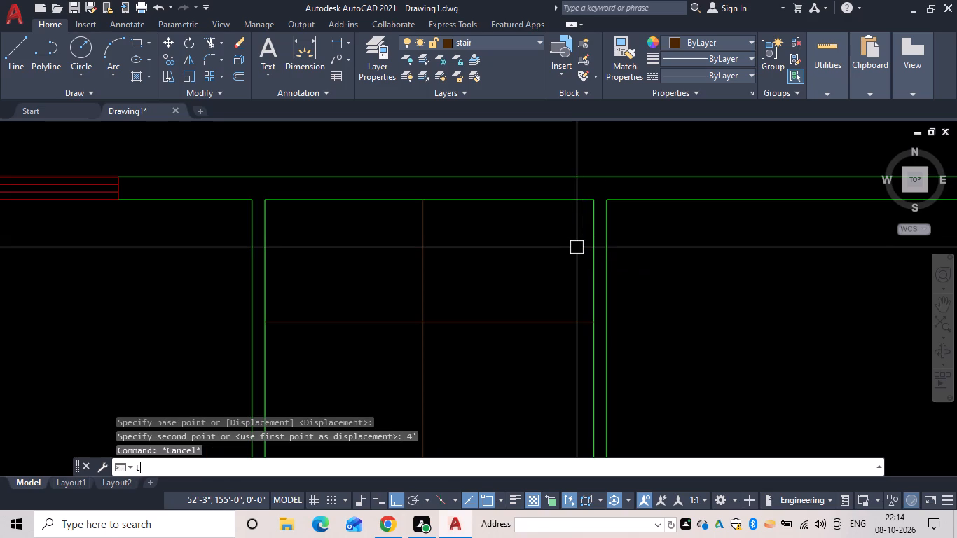
{"action": "key", "text": "space"}
{"action": "left_click", "coordinate": [413, 254]}
{"action": "left_click", "coordinate": [476, 251]}
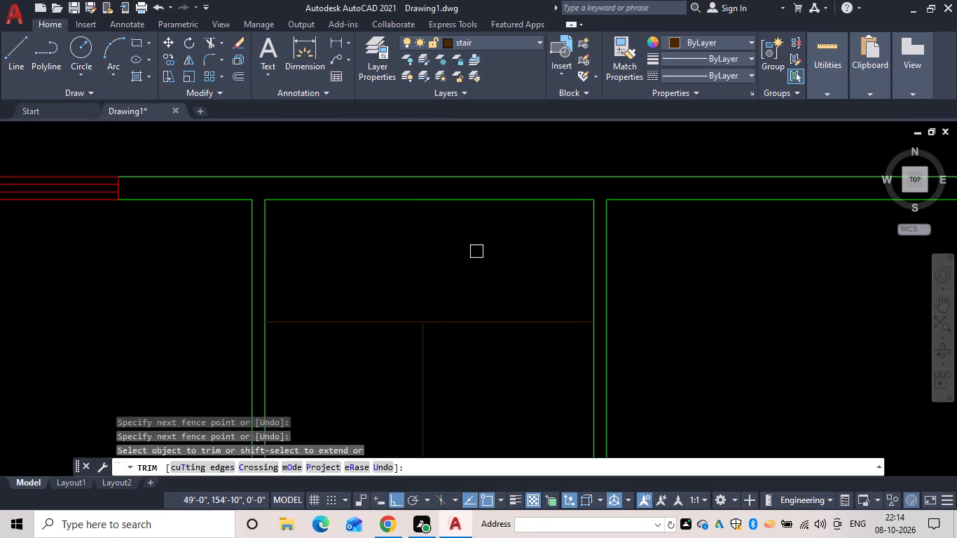
{"action": "scroll", "coordinate": [471, 273], "scroll_direction": "down", "scroll_amount": 1}
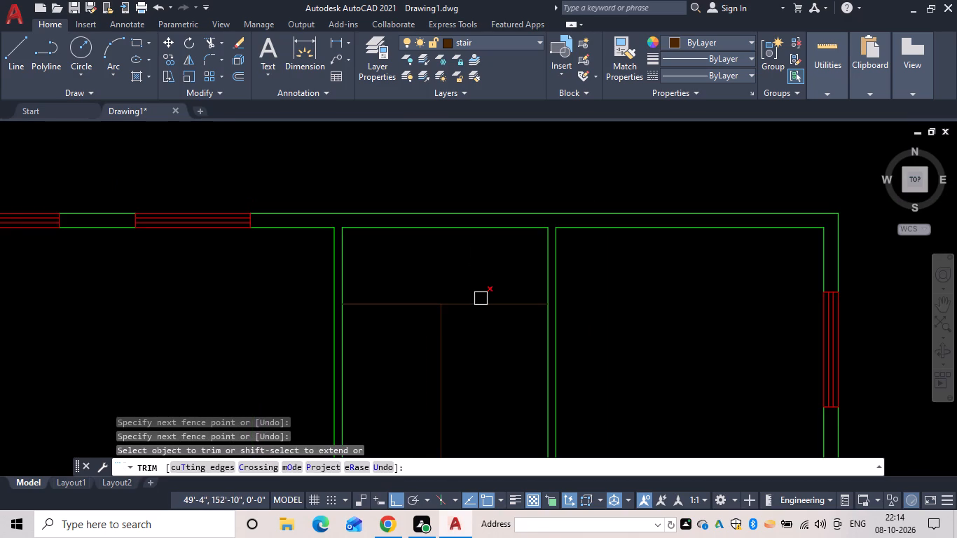
{"action": "scroll", "coordinate": [464, 298], "scroll_direction": "up", "scroll_amount": 1}
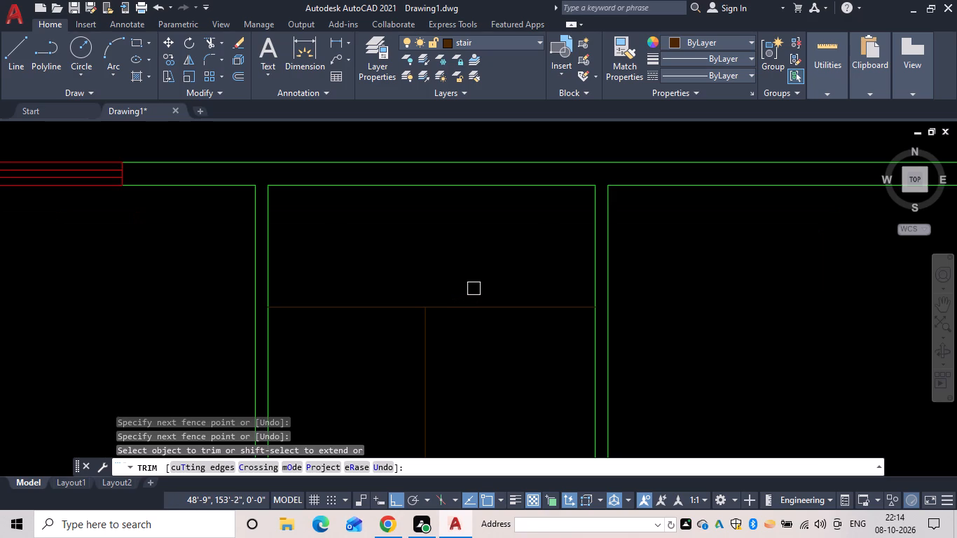
{"action": "key", "text": "Escape"}
Offset the vertical stair line 5" to the east.
{"action": "key", "text": "o"}
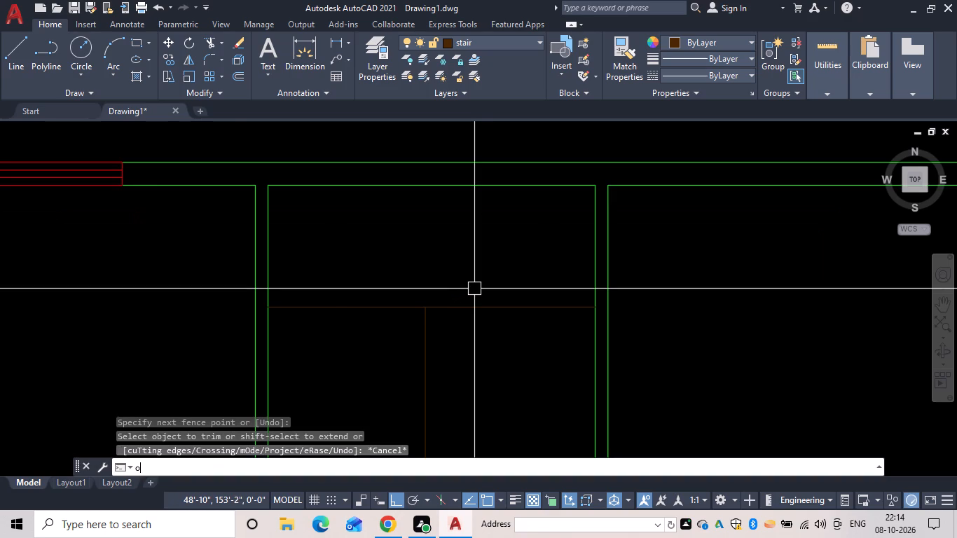
{"action": "type", "text": "f 5"}
{"action": "key", "text": "space"}
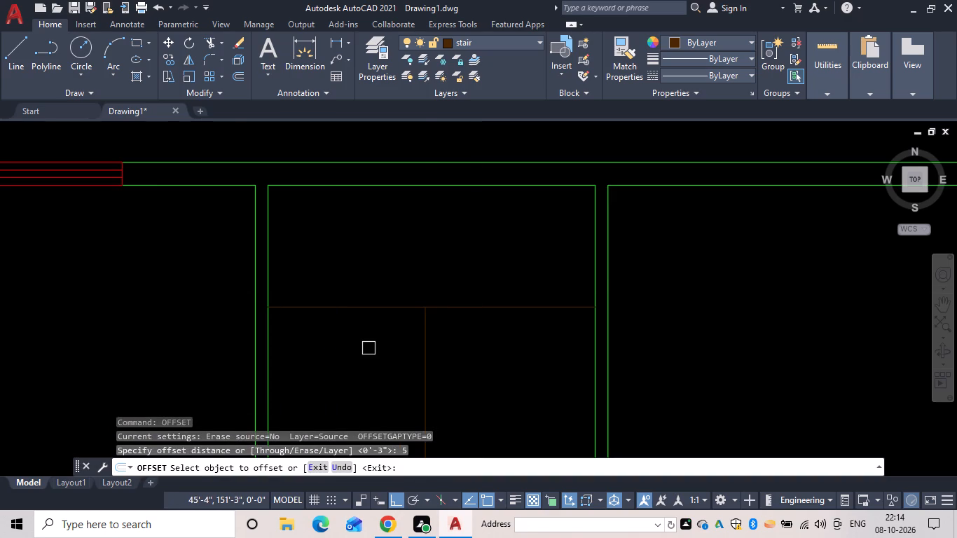
{"action": "left_click_drag", "start_coordinate": [425, 343], "coordinate": [447, 346]}
{"action": "left_click", "coordinate": [486, 348]}
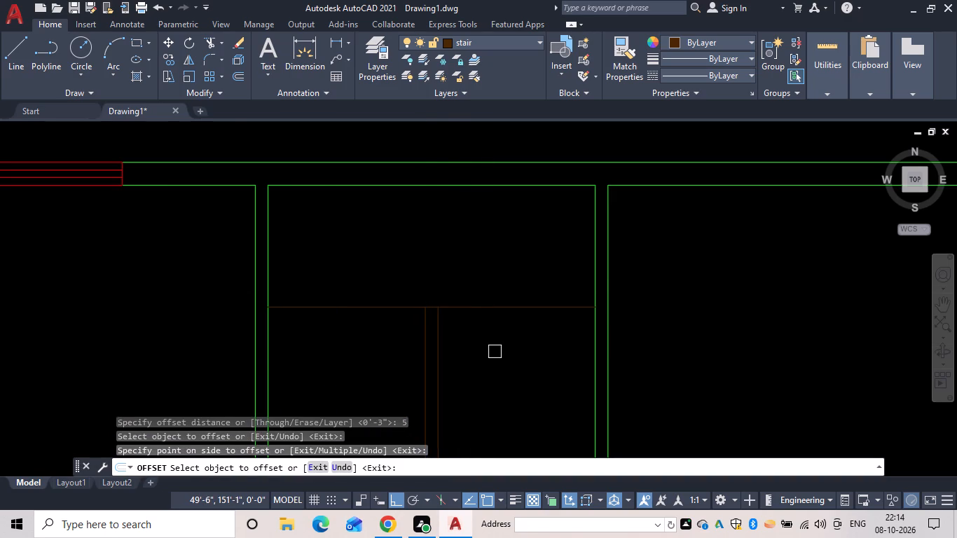
{"action": "scroll", "coordinate": [443, 322], "scroll_direction": "up", "scroll_amount": 2}
{"action": "key", "text": "Escape"}
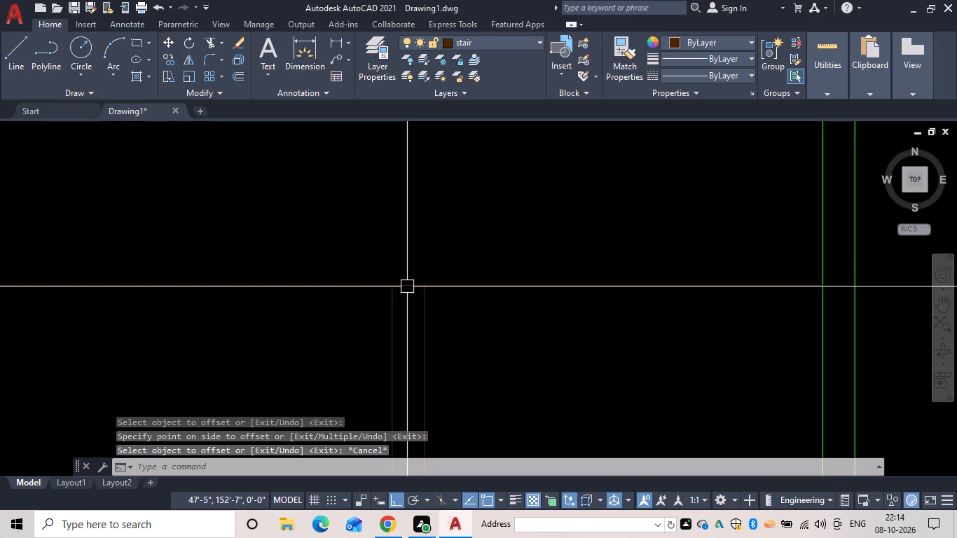
Trim the short piece of the landing line between the two vertical stair lines.
{"action": "type", "text": "tr"}
{"action": "key", "text": "space"}
{"action": "left_click", "coordinate": [407, 284]}
{"action": "key", "text": "Escape"}
Change the linetype of the landing line's eastern segment to ACAD_ISO02W100.
{"action": "left_click", "coordinate": [467, 289]}
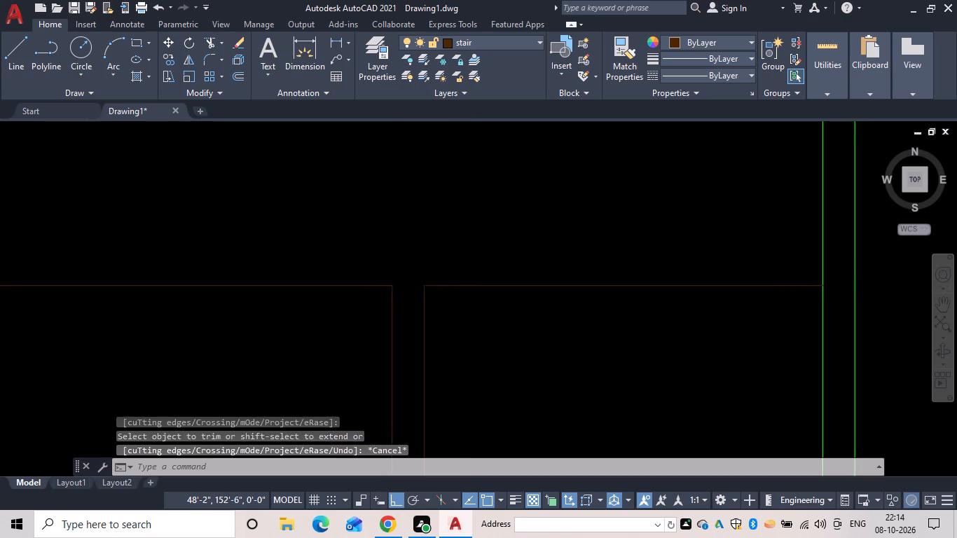
{"action": "left_click", "coordinate": [726, 70]}
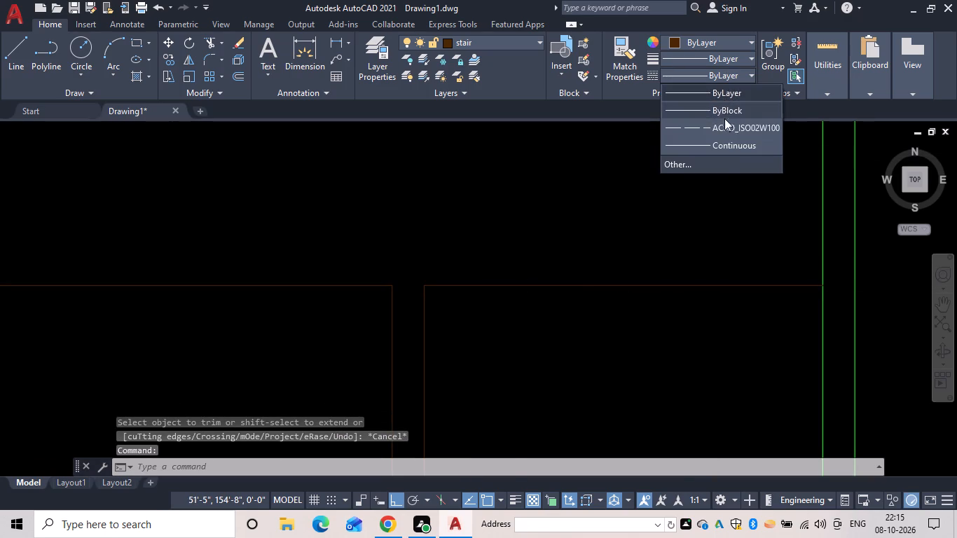
{"action": "left_click", "coordinate": [725, 127]}
{"action": "key", "text": "Escape"}
{"action": "scroll", "coordinate": [399, 312], "scroll_direction": "down", "scroll_amount": 3}
{"action": "middle_click_drag", "start_coordinate": [399, 312], "coordinate": [443, 297]}
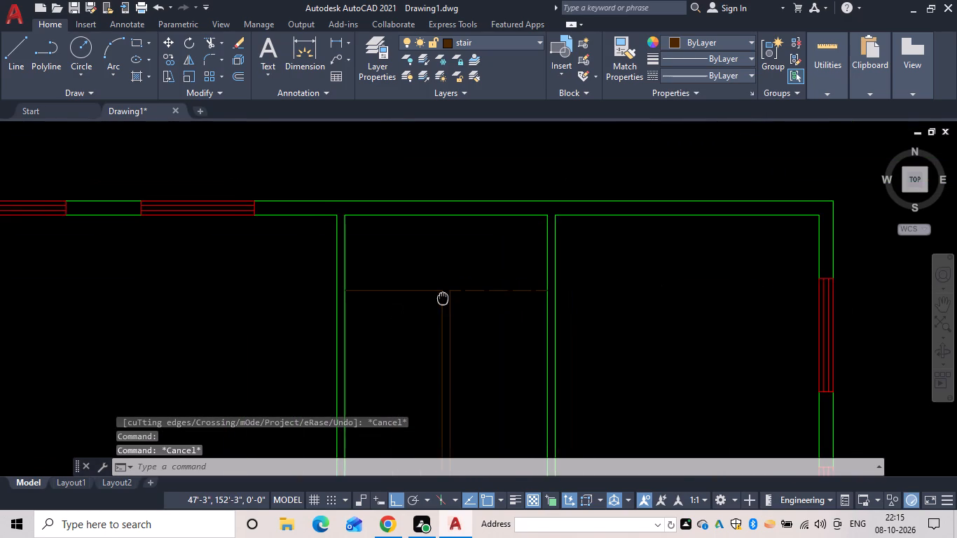
{"action": "middle_click_drag", "start_coordinate": [443, 297], "coordinate": [475, 278]}
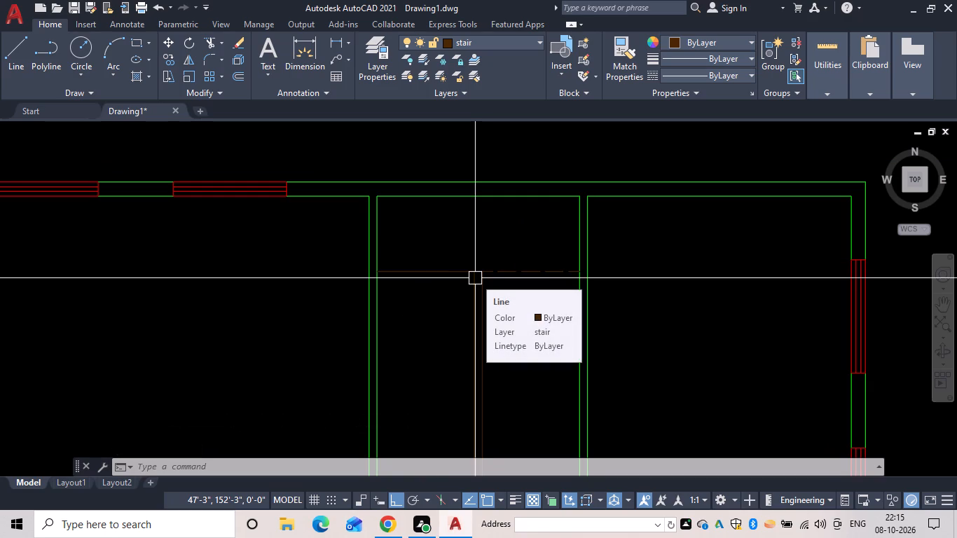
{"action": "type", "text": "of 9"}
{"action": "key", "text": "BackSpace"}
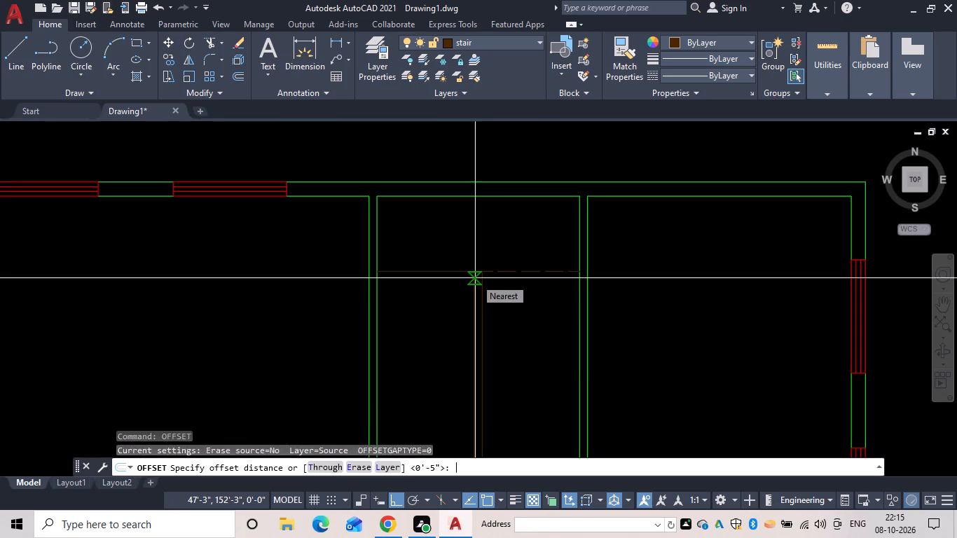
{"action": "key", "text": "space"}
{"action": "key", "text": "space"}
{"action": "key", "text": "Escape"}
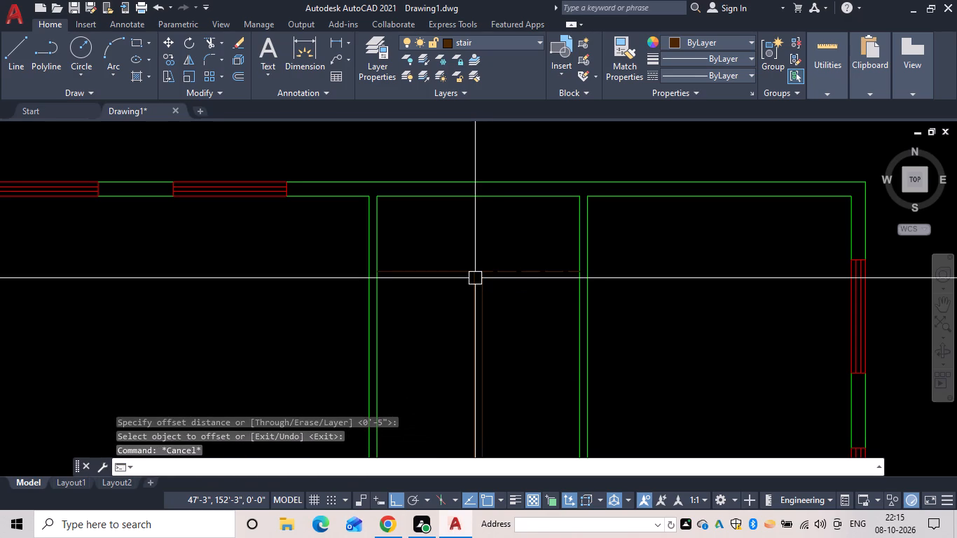
Create the first four treads of the west flight by successively offsetting the landing line's western segment 1' southward.
{"action": "type", "text": "of 1'"}
{"action": "key", "text": "space"}
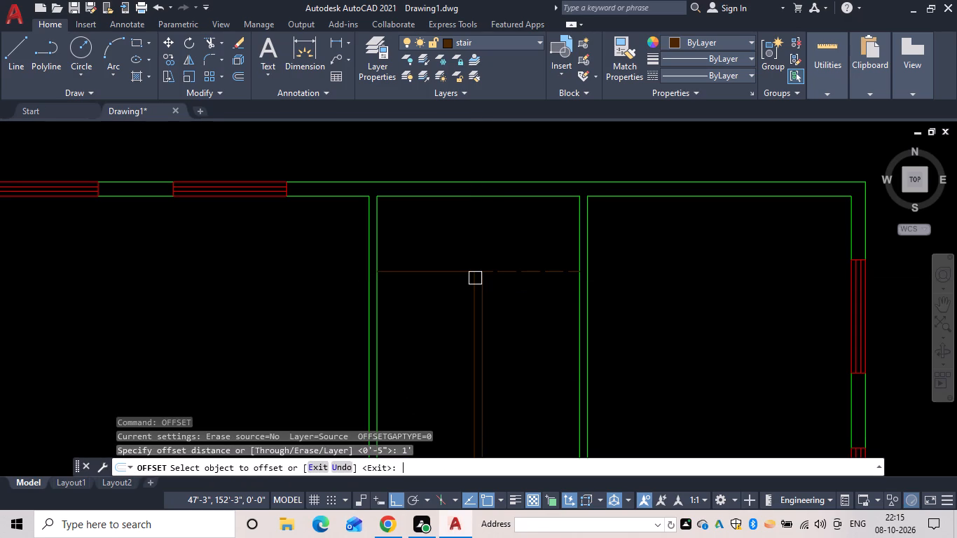
{"action": "scroll", "coordinate": [429, 289], "scroll_direction": "down", "scroll_amount": 1}
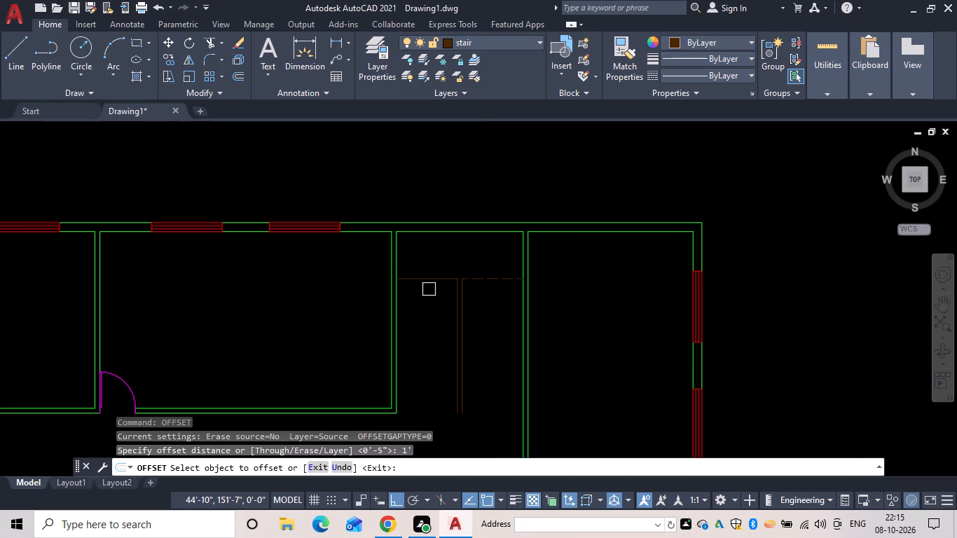
{"action": "left_click", "coordinate": [432, 283]}
{"action": "left_click", "coordinate": [430, 303]}
{"action": "scroll", "coordinate": [430, 296], "scroll_direction": "up", "scroll_amount": 3}
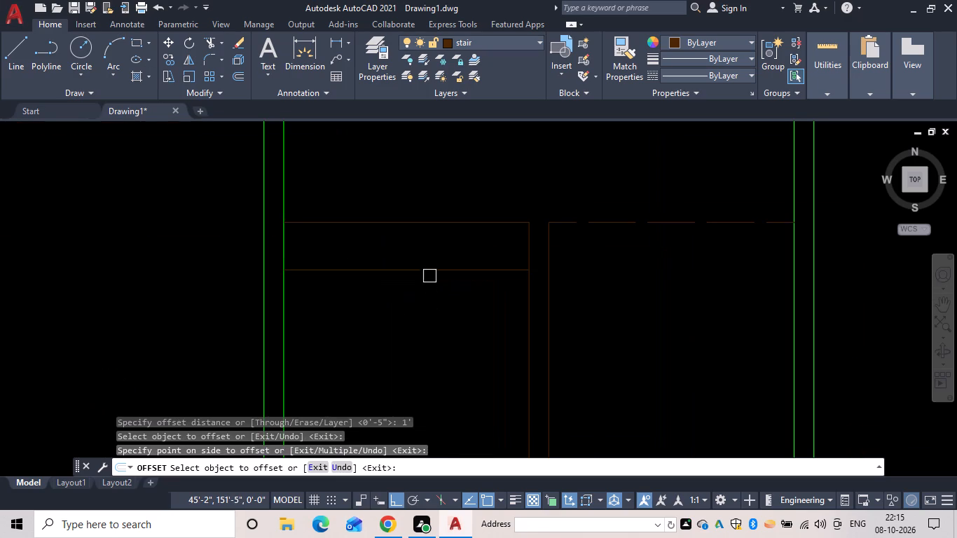
{"action": "left_click_drag", "start_coordinate": [429, 273], "coordinate": [429, 284]}
{"action": "left_click", "coordinate": [429, 330]}
{"action": "left_click_drag", "start_coordinate": [434, 317], "coordinate": [434, 328]}
{"action": "left_click", "coordinate": [428, 364]}
{"action": "left_click", "coordinate": [435, 367]}
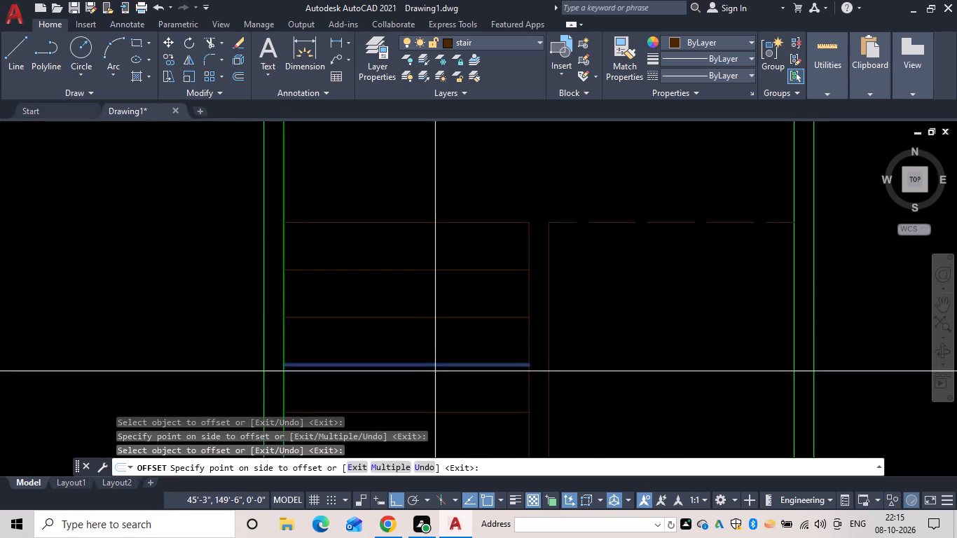
{"action": "left_click", "coordinate": [427, 411]}
Add five more treads to the west flight, offsetting each newest tread line 1' south.
{"action": "scroll", "coordinate": [429, 408], "scroll_direction": "down", "scroll_amount": 2}
{"action": "middle_click_drag", "start_coordinate": [418, 381], "coordinate": [408, 243]}
{"action": "left_click_drag", "start_coordinate": [415, 273], "coordinate": [415, 287]}
{"action": "left_click", "coordinate": [414, 330]}
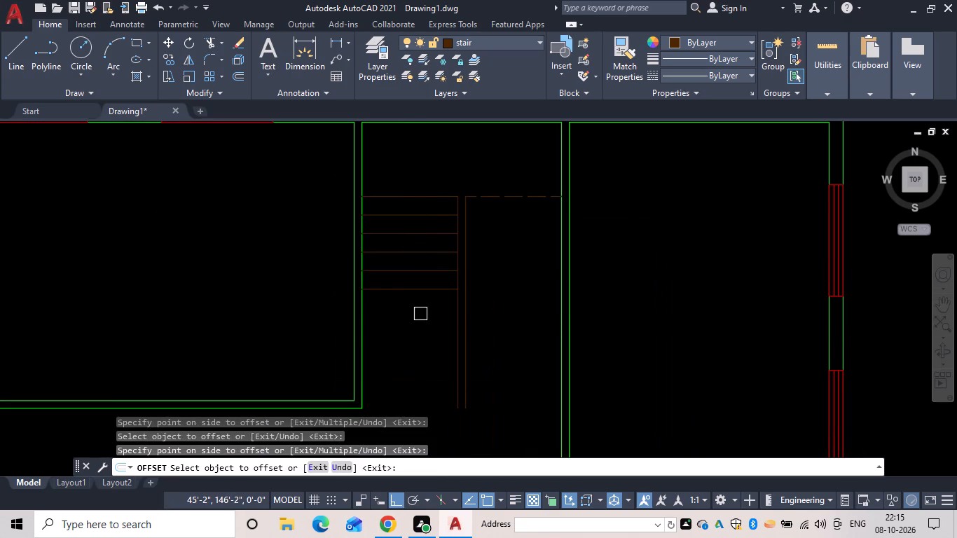
{"action": "left_click", "coordinate": [427, 296]}
{"action": "left_click_drag", "start_coordinate": [429, 292], "coordinate": [429, 305]}
{"action": "left_click", "coordinate": [427, 345]}
{"action": "left_click_drag", "start_coordinate": [436, 307], "coordinate": [436, 324]}
{"action": "left_click", "coordinate": [436, 352]}
{"action": "left_click_drag", "start_coordinate": [441, 323], "coordinate": [441, 338]}
{"action": "left_click", "coordinate": [432, 379]}
{"action": "left_click", "coordinate": [436, 343]}
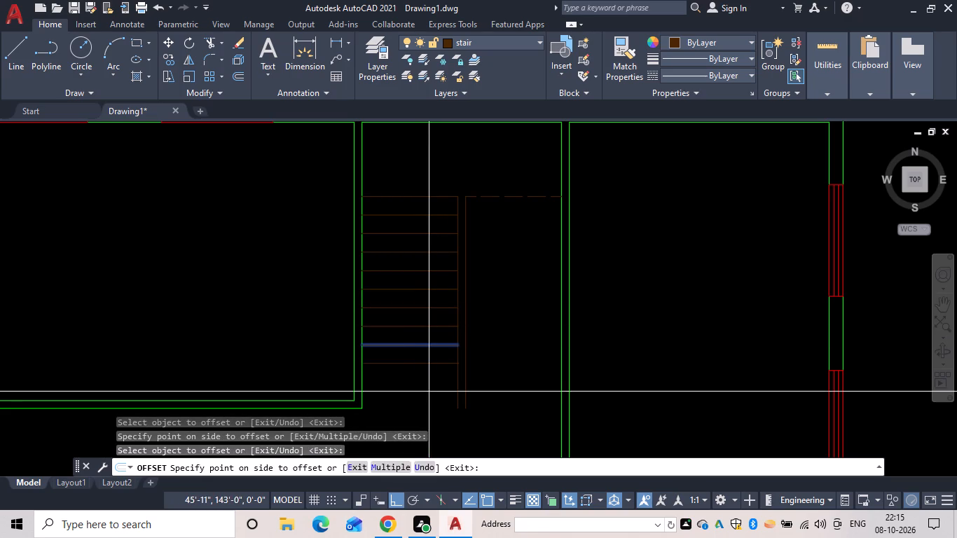
{"action": "left_click", "coordinate": [424, 422]}
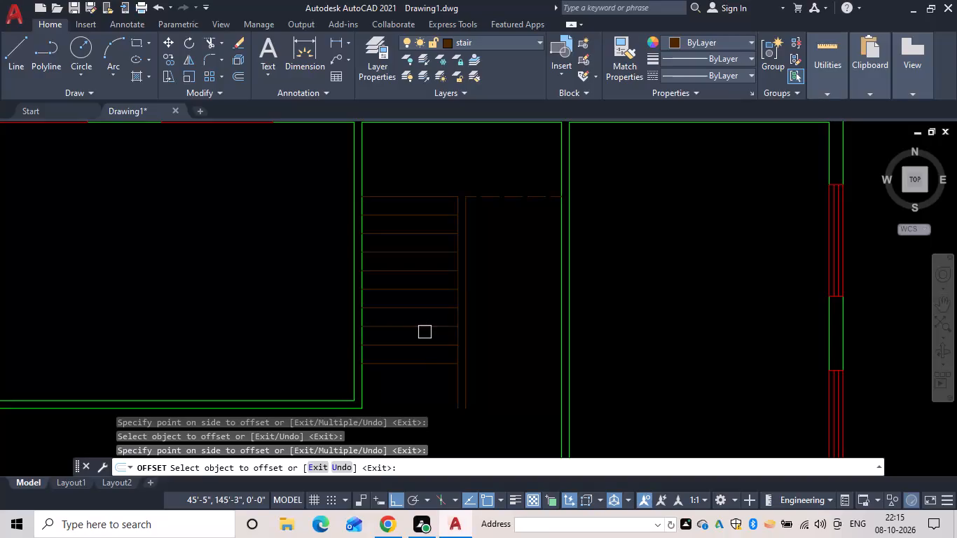
Create the first five dashed treads of the east flight by successively offsetting the landing line's eastern segment 1' south.
{"action": "left_click_drag", "start_coordinate": [502, 199], "coordinate": [502, 211]}
{"action": "left_click_drag", "start_coordinate": [500, 242], "coordinate": [501, 235]}
{"action": "left_click", "coordinate": [504, 216]}
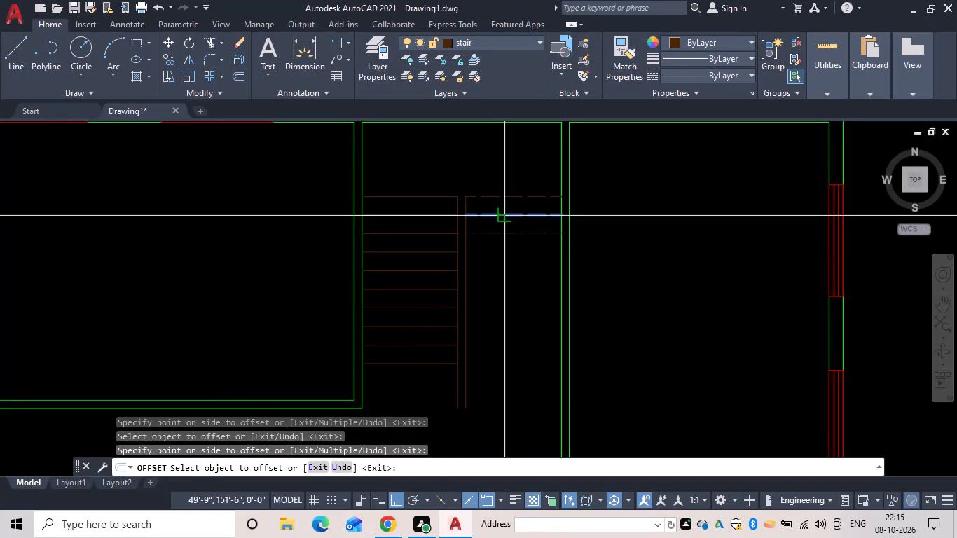
{"action": "left_click", "coordinate": [509, 244]}
{"action": "left_click_drag", "start_coordinate": [511, 231], "coordinate": [510, 249]}
{"action": "left_click_drag", "start_coordinate": [508, 270], "coordinate": [509, 262]}
{"action": "left_click_drag", "start_coordinate": [510, 254], "coordinate": [511, 268]}
{"action": "left_click", "coordinate": [511, 285]}
{"action": "left_click_drag", "start_coordinate": [511, 274], "coordinate": [511, 284]}
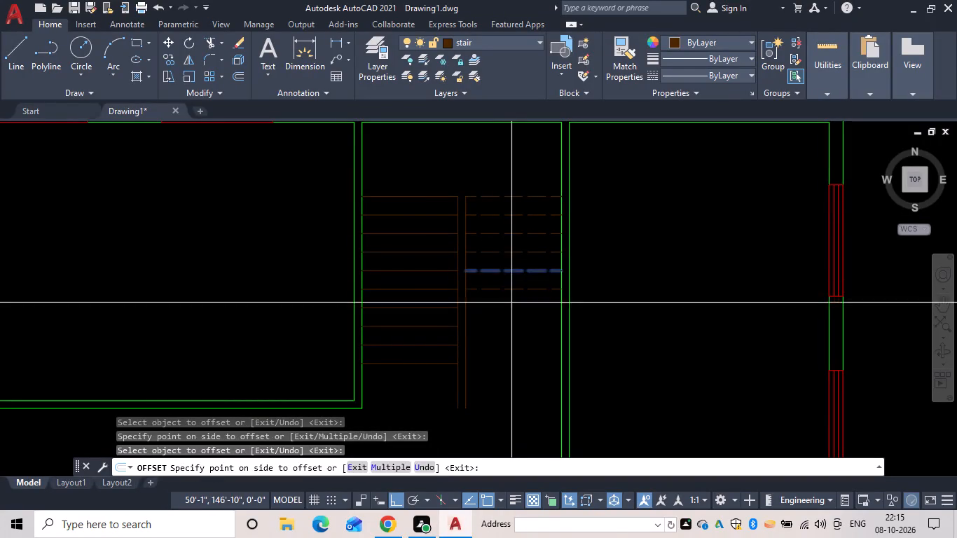
{"action": "left_click", "coordinate": [511, 303]}
Add five more dashed treads to the east flight, offsetting each newest tread line 1' south.
{"action": "left_click_drag", "start_coordinate": [511, 290], "coordinate": [514, 308]}
{"action": "left_click", "coordinate": [514, 322]}
{"action": "left_click_drag", "start_coordinate": [516, 310], "coordinate": [516, 321]}
{"action": "left_click", "coordinate": [516, 331]}
{"action": "left_click_drag", "start_coordinate": [516, 325], "coordinate": [516, 337]}
{"action": "left_click", "coordinate": [516, 347]}
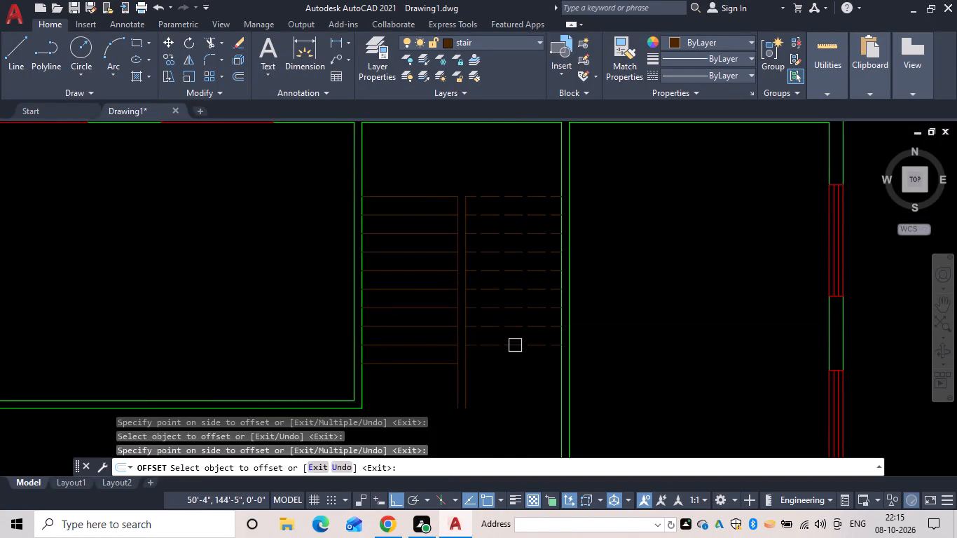
{"action": "left_click_drag", "start_coordinate": [515, 343], "coordinate": [515, 352]}
{"action": "left_click", "coordinate": [513, 364]}
{"action": "left_click_drag", "start_coordinate": [512, 364], "coordinate": [512, 373]}
{"action": "left_click", "coordinate": [511, 387]}
{"action": "left_click_drag", "start_coordinate": [513, 364], "coordinate": [516, 378]}
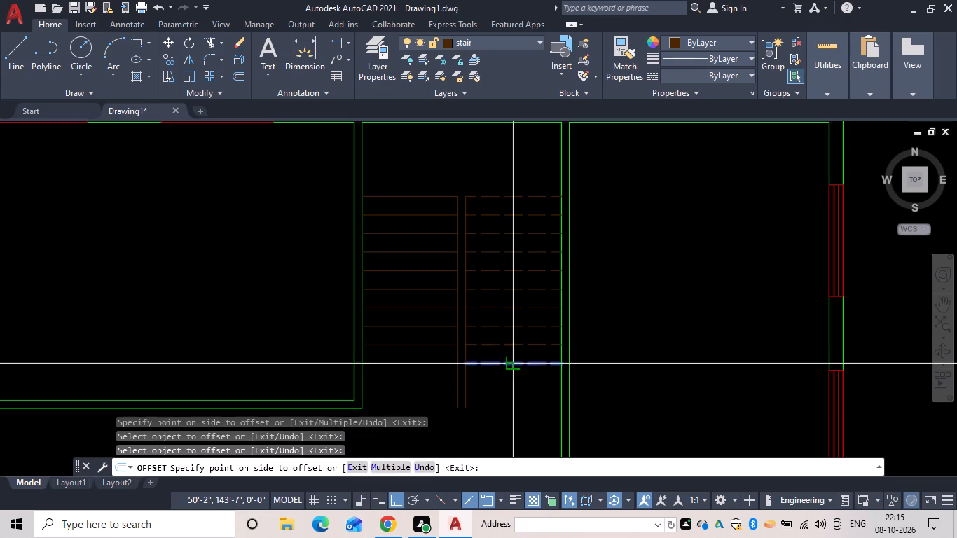
{"action": "left_click", "coordinate": [516, 403]}
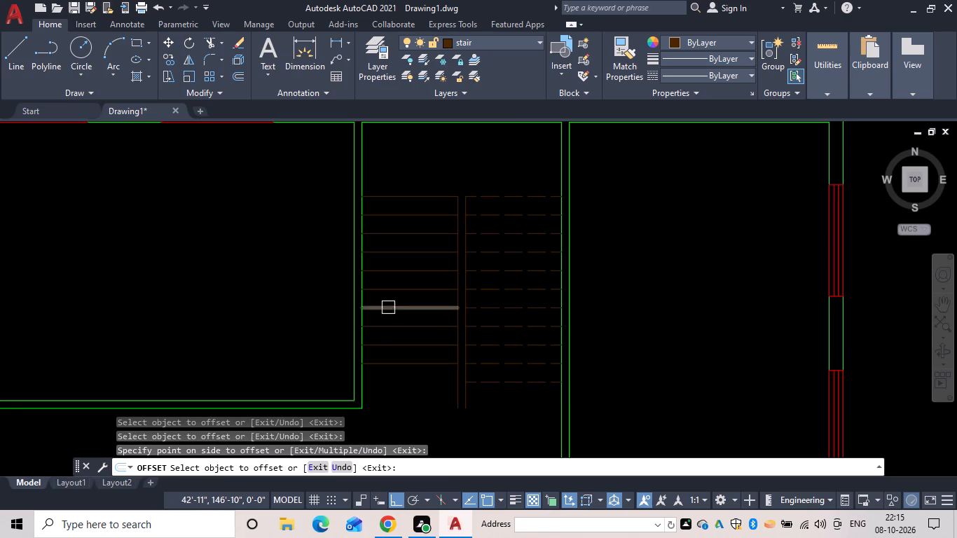
{"action": "key", "text": "Escape"}
Trim the ends of both central divider lines that overhang south of each flight's last tread.
{"action": "key", "text": "t"}
{"action": "key", "text": "r"}
{"action": "key", "text": "space"}
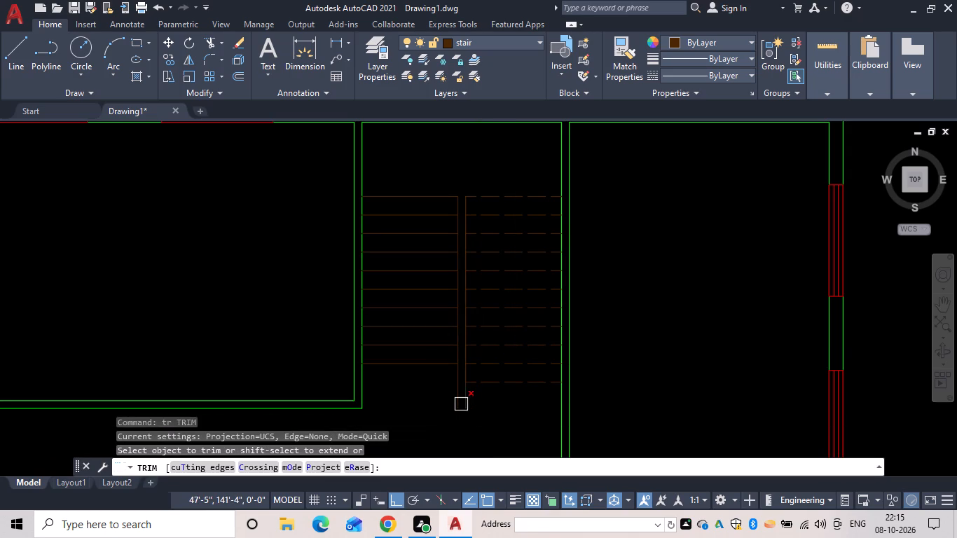
{"action": "left_click", "coordinate": [469, 403]}
{"action": "left_click", "coordinate": [455, 398]}
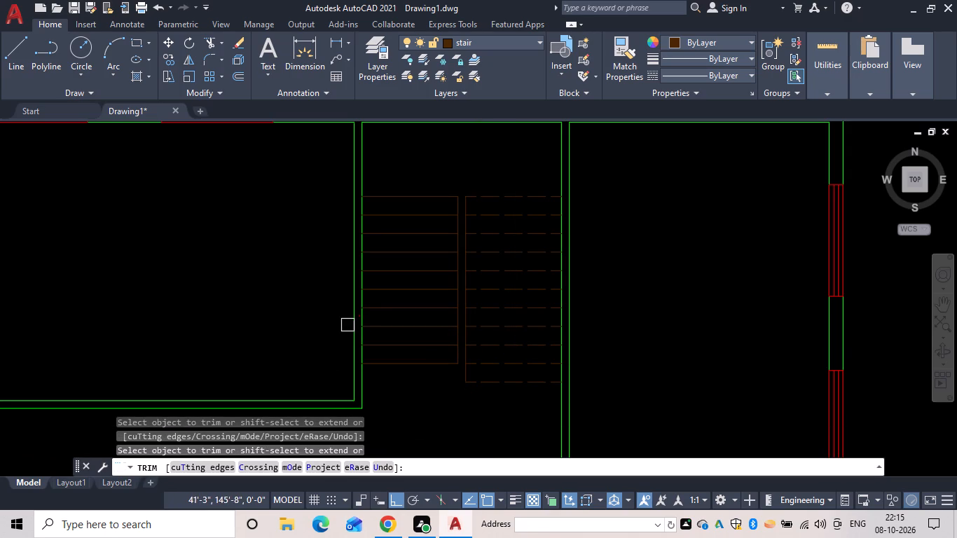
{"action": "scroll", "coordinate": [432, 300], "scroll_direction": "up", "scroll_amount": 1}
{"action": "key", "text": "Escape"}
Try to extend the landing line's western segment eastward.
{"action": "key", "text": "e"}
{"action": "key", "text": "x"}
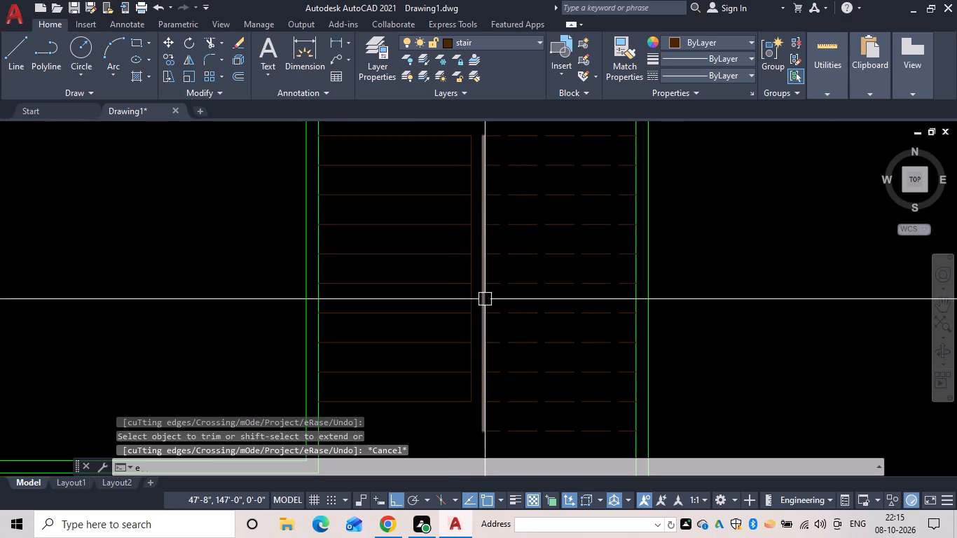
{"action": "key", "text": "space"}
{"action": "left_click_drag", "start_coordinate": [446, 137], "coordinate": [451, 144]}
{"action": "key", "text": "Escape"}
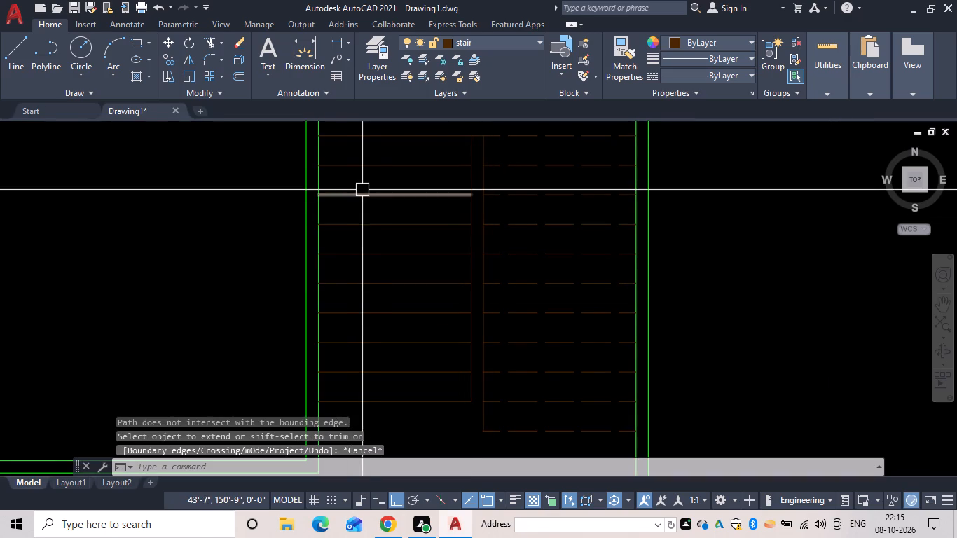
Draw a line 4' south from the outer corner of the south entrance's west wall, continuing east just past the opening.
{"action": "scroll", "coordinate": [401, 204], "scroll_direction": "down", "scroll_amount": 3}
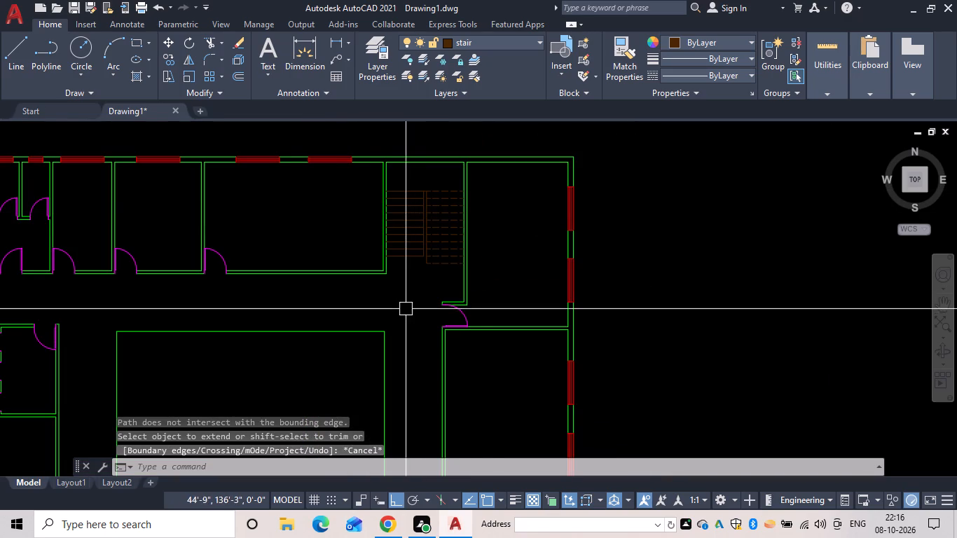
{"action": "middle_click_drag", "start_coordinate": [366, 312], "coordinate": [368, 265]}
{"action": "key", "text": "Escape"}
{"action": "type", "text": "l"}
{"action": "key", "text": "space"}
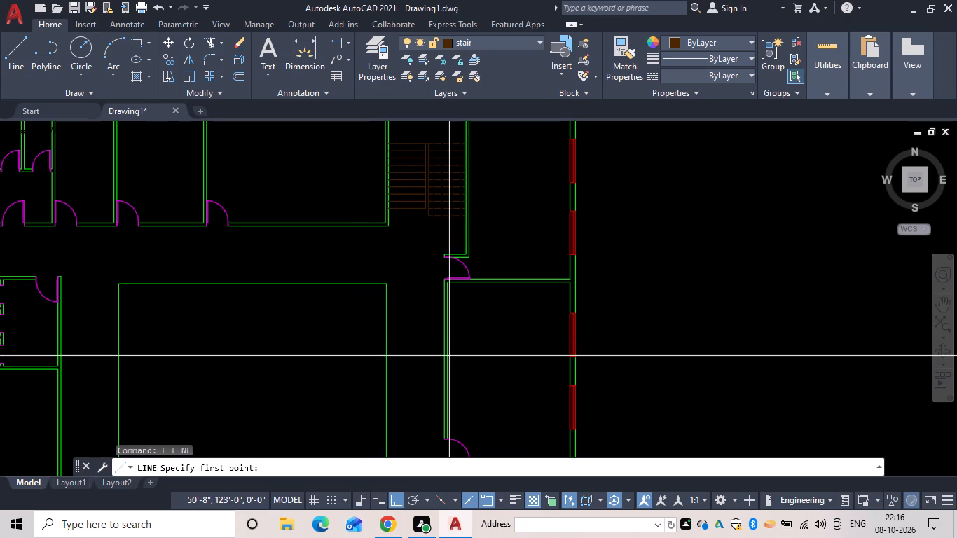
{"action": "scroll", "coordinate": [441, 341], "scroll_direction": "down", "scroll_amount": 2}
{"action": "middle_click_drag", "start_coordinate": [441, 342], "coordinate": [443, 221]}
{"action": "scroll", "coordinate": [441, 226], "scroll_direction": "down", "scroll_amount": 1}
{"action": "middle_click_drag", "start_coordinate": [441, 287], "coordinate": [439, 192]}
{"action": "scroll", "coordinate": [393, 280], "scroll_direction": "up", "scroll_amount": 4}
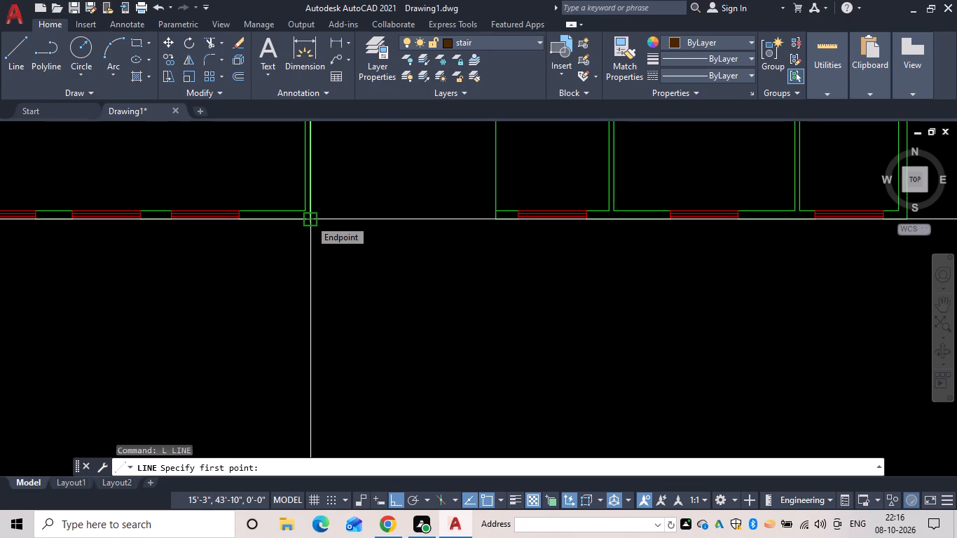
{"action": "left_click", "coordinate": [310, 219]}
{"action": "type", "text": "4'"}
{"action": "key", "text": "space"}
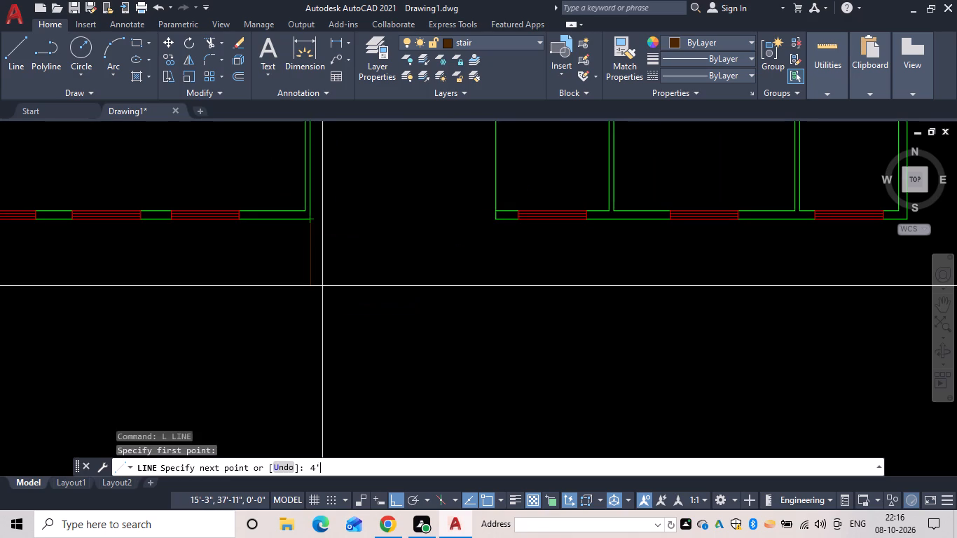
{"action": "left_click", "coordinate": [500, 260]}
{"action": "key", "text": "Escape"}
Draw a line south from the outer corner of the entrance's east wall, running past the horizontal step line.
{"action": "key", "text": "space"}
{"action": "left_click_drag", "start_coordinate": [496, 219], "coordinate": [495, 228]}
{"action": "left_click", "coordinate": [493, 277]}
{"action": "key", "text": "Escape"}
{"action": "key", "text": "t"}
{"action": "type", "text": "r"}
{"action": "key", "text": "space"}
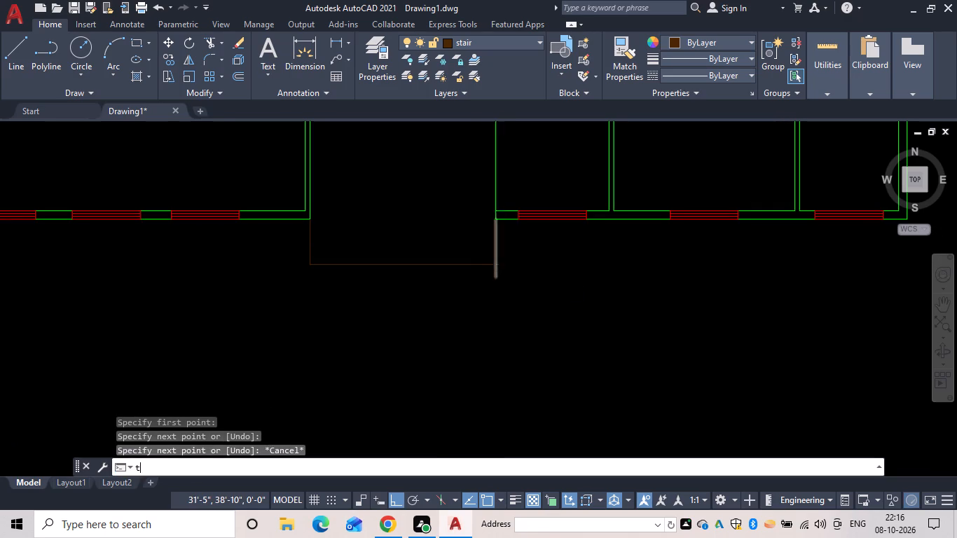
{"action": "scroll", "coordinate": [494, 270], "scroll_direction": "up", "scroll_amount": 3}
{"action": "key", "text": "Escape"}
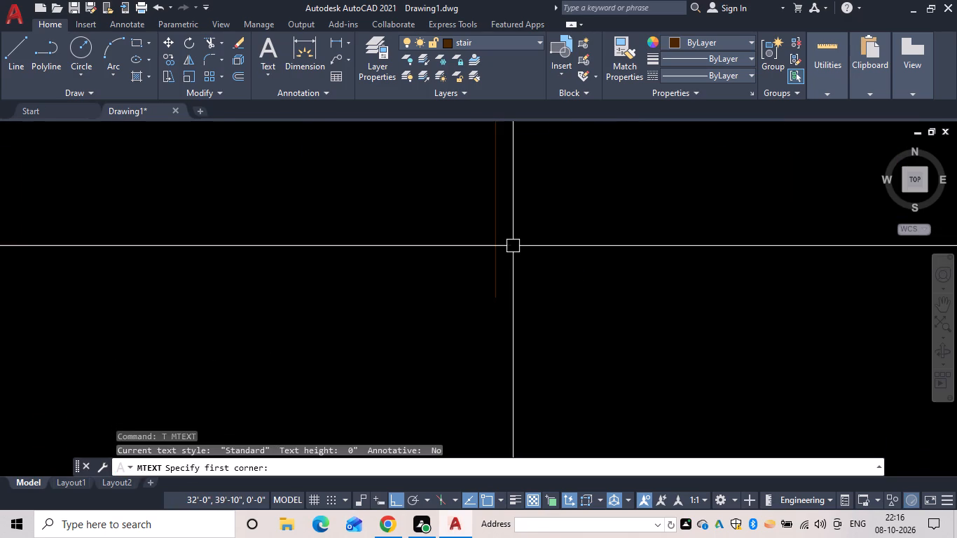
Trim the overhanging ends of the horizontal and east side lines at the entrance steps' southeast corner.
{"action": "key", "text": "t"}
{"action": "type", "text": "r"}
{"action": "key", "text": "space"}
{"action": "left_click_drag", "start_coordinate": [510, 239], "coordinate": [511, 245]}
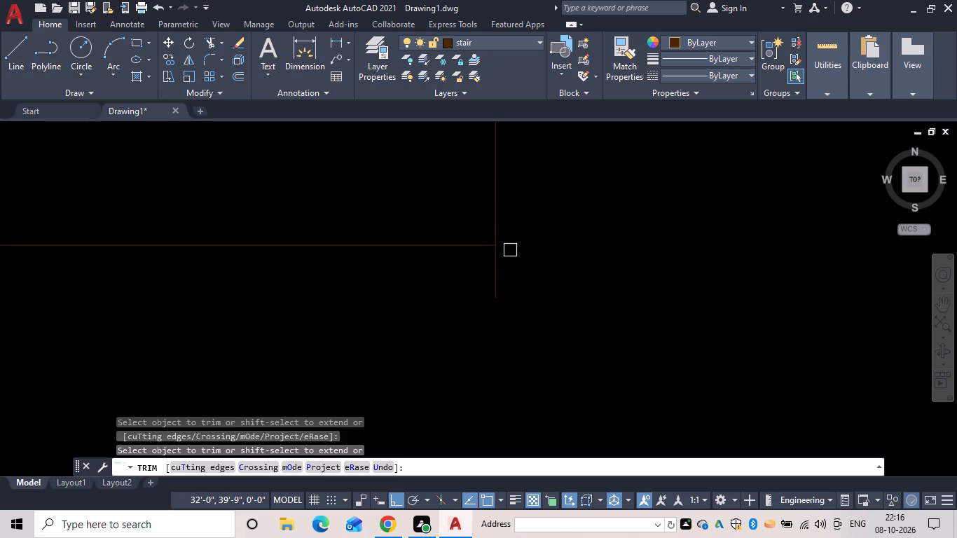
{"action": "left_click", "coordinate": [500, 269]}
{"action": "scroll", "coordinate": [500, 269], "scroll_direction": "down", "scroll_amount": 3}
{"action": "middle_click", "coordinate": [507, 278]}
{"action": "key", "text": "Escape"}
{"action": "key", "text": "Escape"}
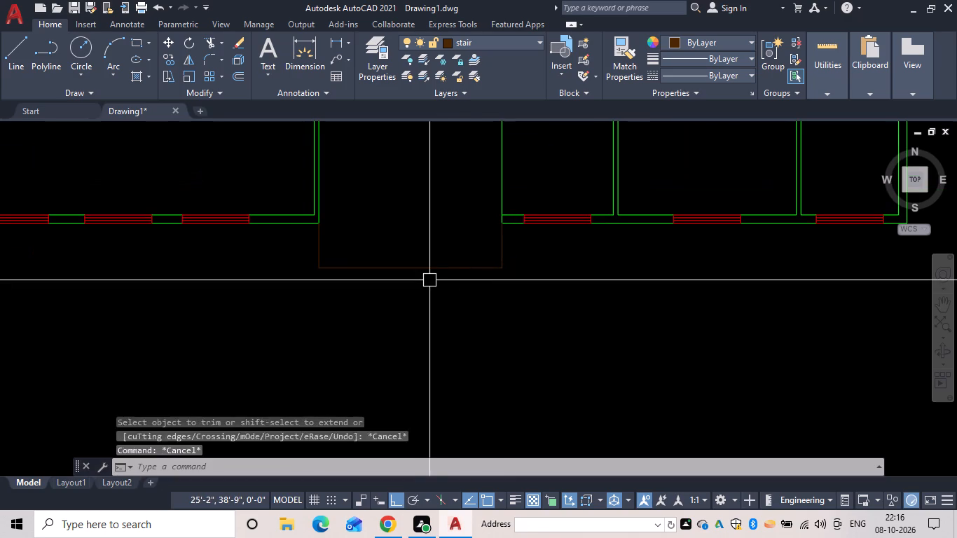
{"action": "key", "text": "Escape"}
Create the entrance step lines by successively offsetting the southern line 1' north four times, up to the outer wall face.
{"action": "type", "text": "of 1'"}
{"action": "key", "text": "space"}
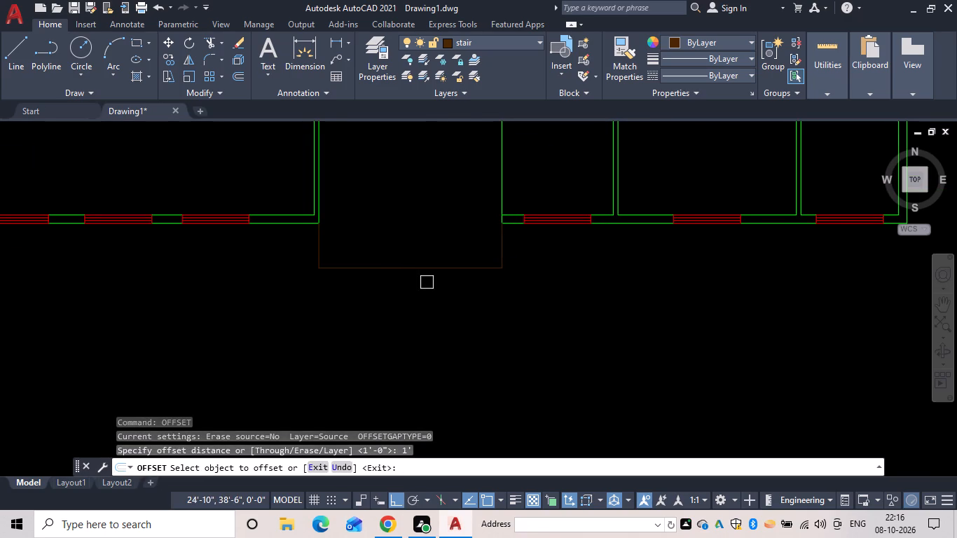
{"action": "left_click_drag", "start_coordinate": [433, 267], "coordinate": [433, 254]}
{"action": "left_click", "coordinate": [433, 237]}
{"action": "left_click_drag", "start_coordinate": [433, 254], "coordinate": [433, 243]}
{"action": "left_click", "coordinate": [437, 221]}
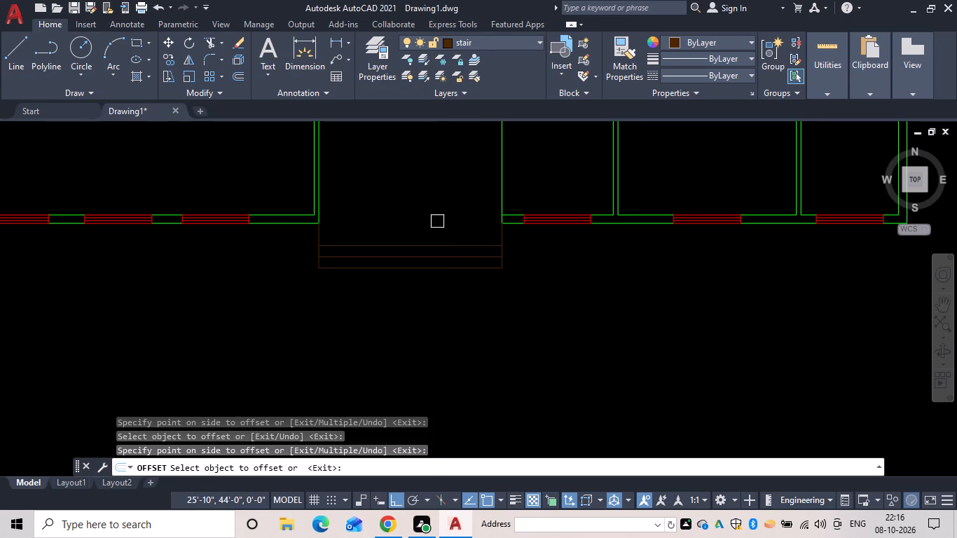
{"action": "left_click", "coordinate": [438, 244]}
{"action": "left_click", "coordinate": [439, 232]}
{"action": "left_click_drag", "start_coordinate": [440, 237], "coordinate": [440, 228]}
{"action": "left_click", "coordinate": [441, 215]}
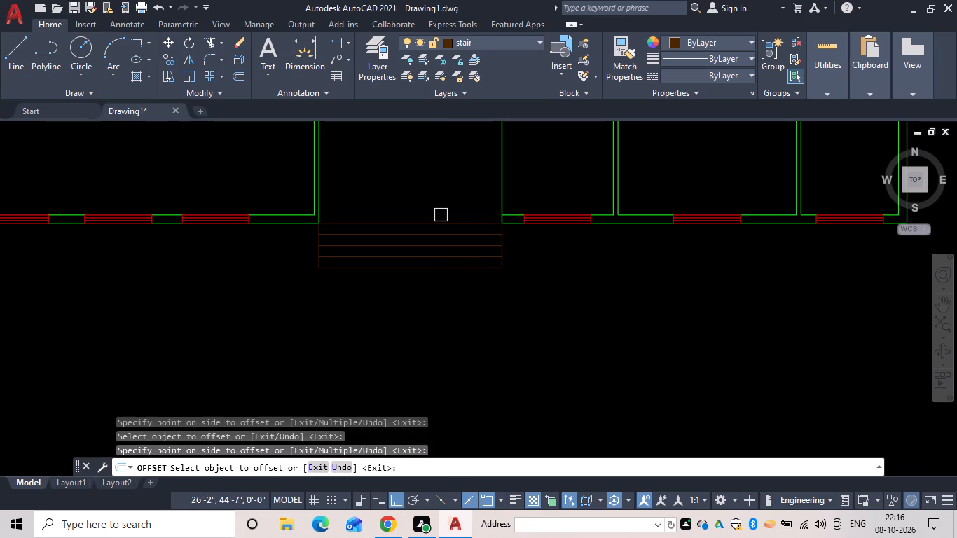
{"action": "key", "text": "Escape"}
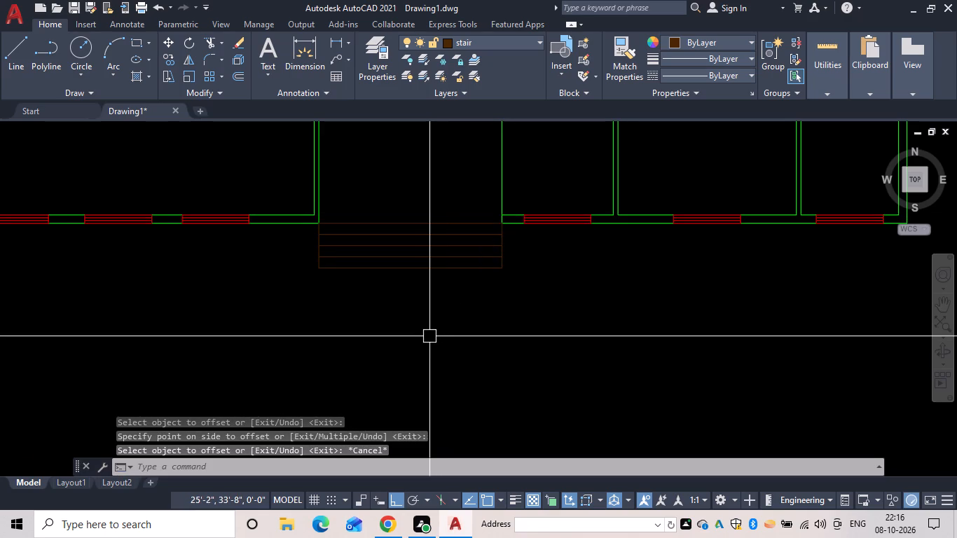
On the wall layer, draw the porch outline from the midpoint of the window east of the entrance: 17'9" south, 24'8" west, and north to the wall.
{"action": "left_click", "coordinate": [527, 38]}
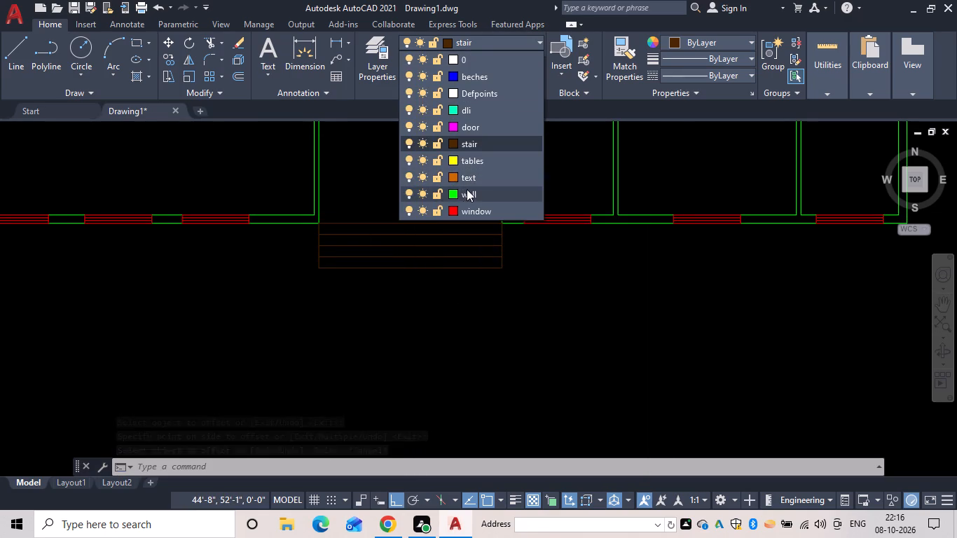
{"action": "left_click", "coordinate": [467, 189]}
{"action": "double_click", "coordinate": [15, 52]}
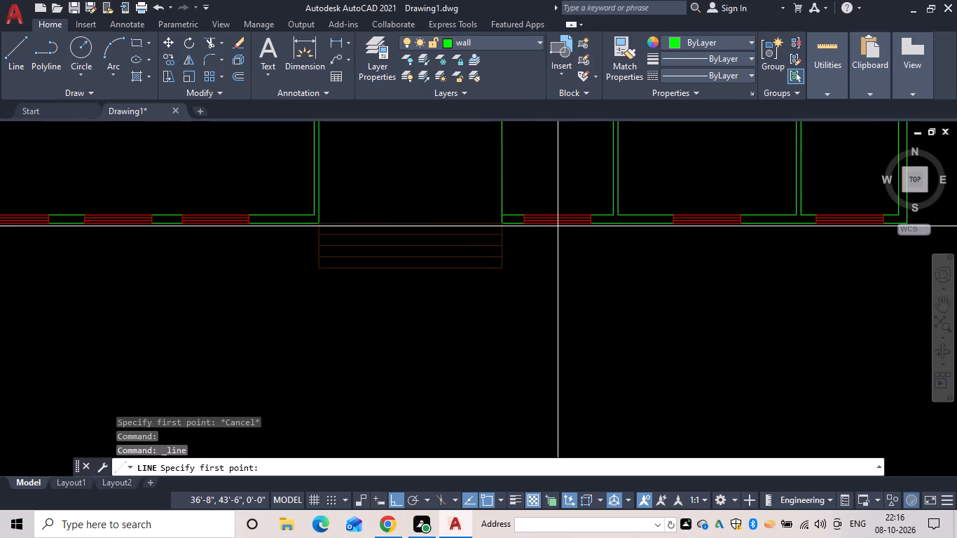
{"action": "left_click_drag", "start_coordinate": [557, 223], "coordinate": [557, 232]}
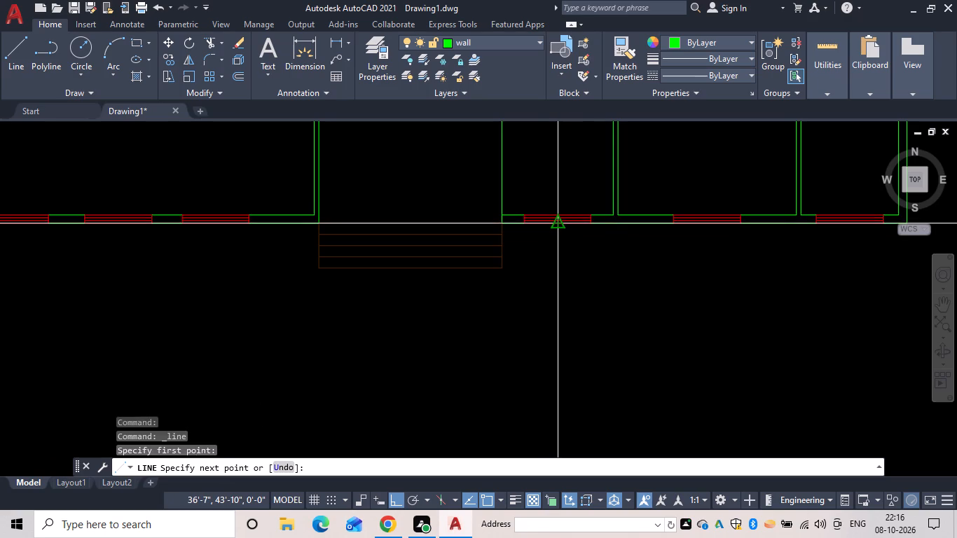
{"action": "type", "text": "17'9\""}
{"action": "key", "text": "space"}
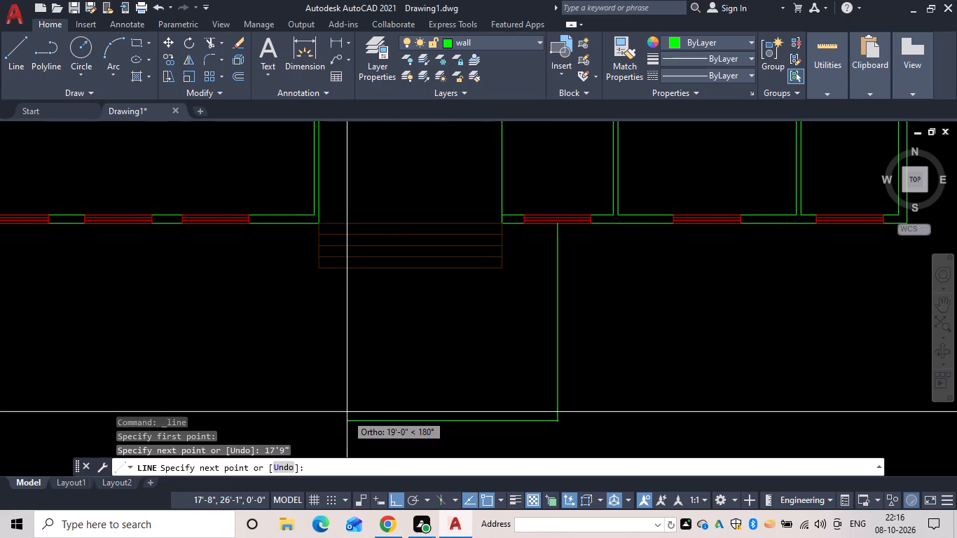
{"action": "middle_click_drag", "start_coordinate": [353, 403], "coordinate": [530, 412]}
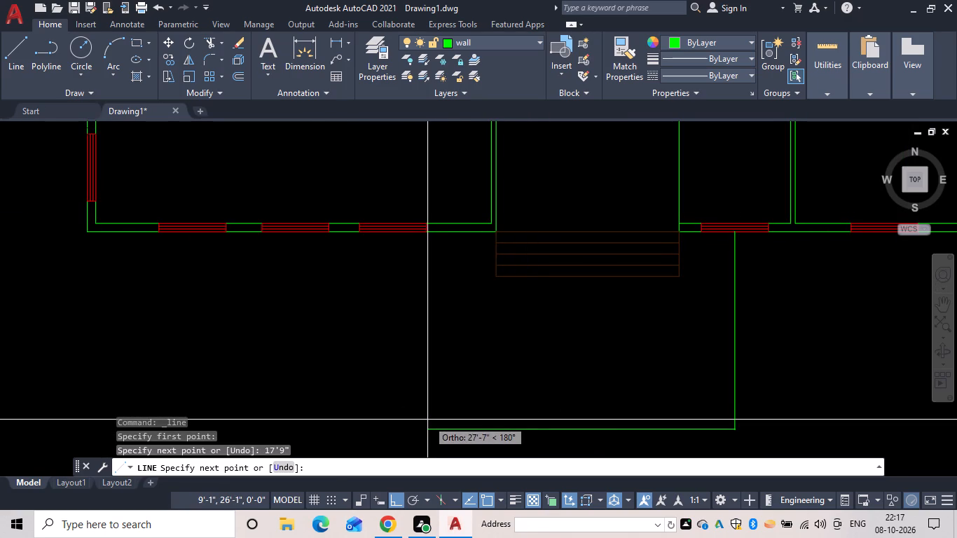
{"action": "type", "text": "24'8\""}
{"action": "key", "text": "space"}
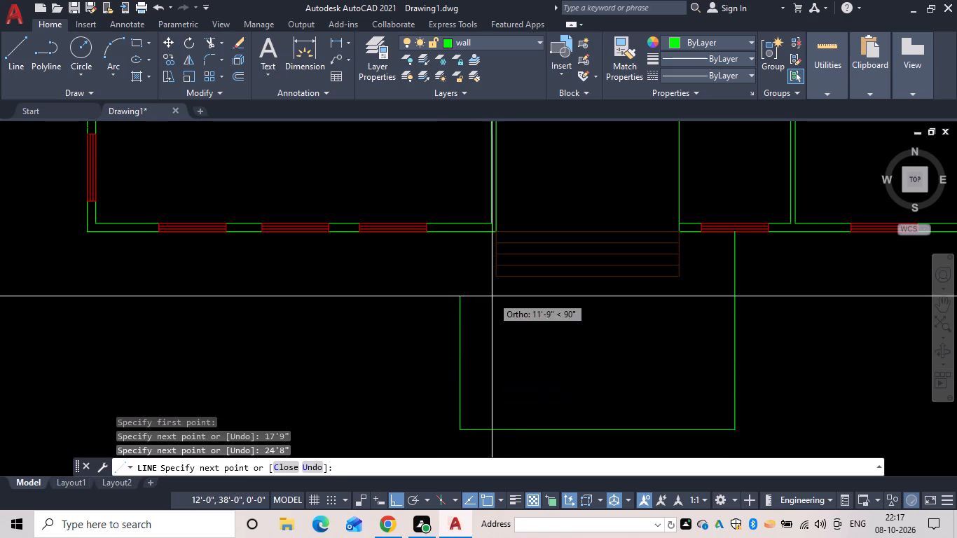
{"action": "left_click", "coordinate": [460, 232]}
{"action": "key", "text": "Escape"}
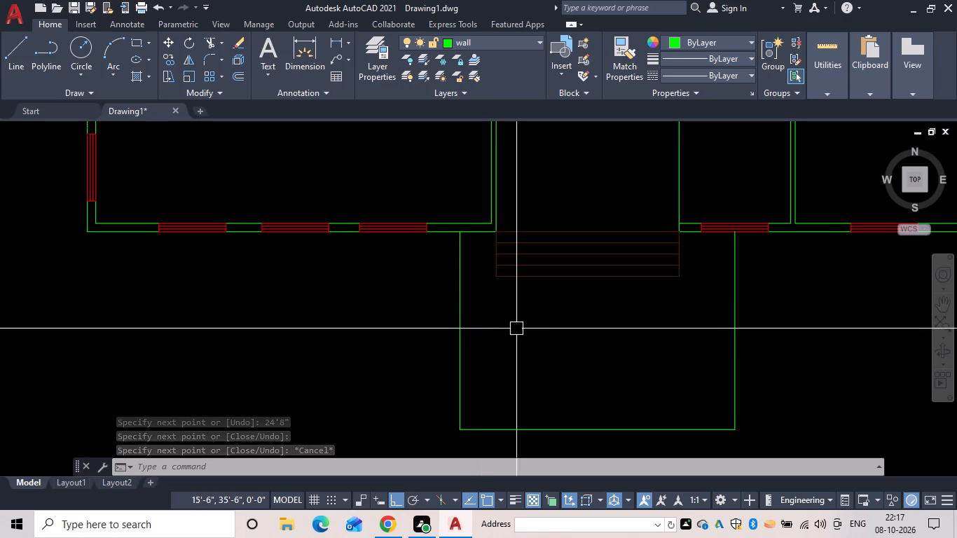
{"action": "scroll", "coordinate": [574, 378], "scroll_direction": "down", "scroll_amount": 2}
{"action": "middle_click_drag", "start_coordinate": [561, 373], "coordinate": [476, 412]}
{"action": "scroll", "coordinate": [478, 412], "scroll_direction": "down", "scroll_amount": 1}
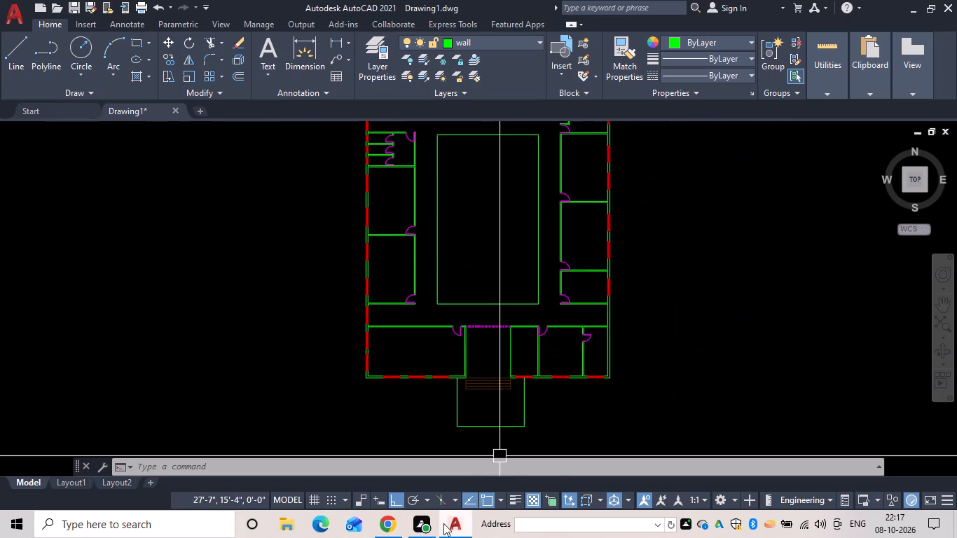
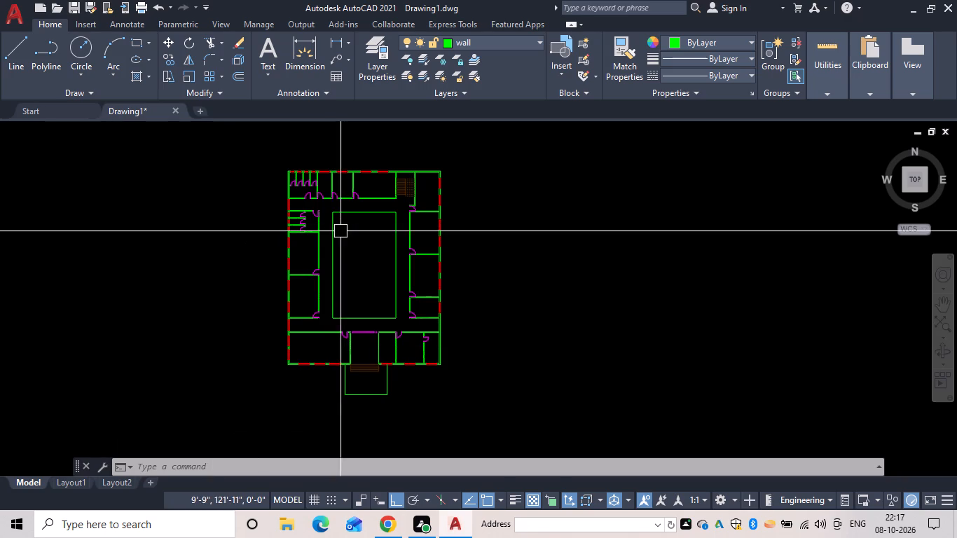
Insert the Toilet - Imperial block from the architectural tool palette into the northwest corner stall.
{"action": "scroll", "coordinate": [237, 131], "scroll_direction": "up", "scroll_amount": 3}
{"action": "middle_click_drag", "start_coordinate": [440, 322], "coordinate": [385, 311]}
{"action": "key", "text": "ctrl+3"}
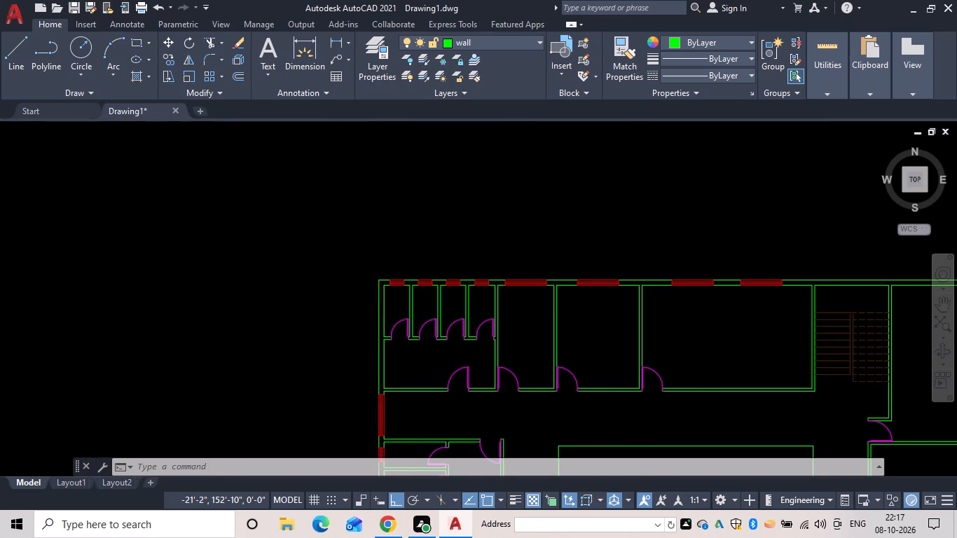
{"action": "left_click_drag", "start_coordinate": [577, 268], "coordinate": [570, 270]}
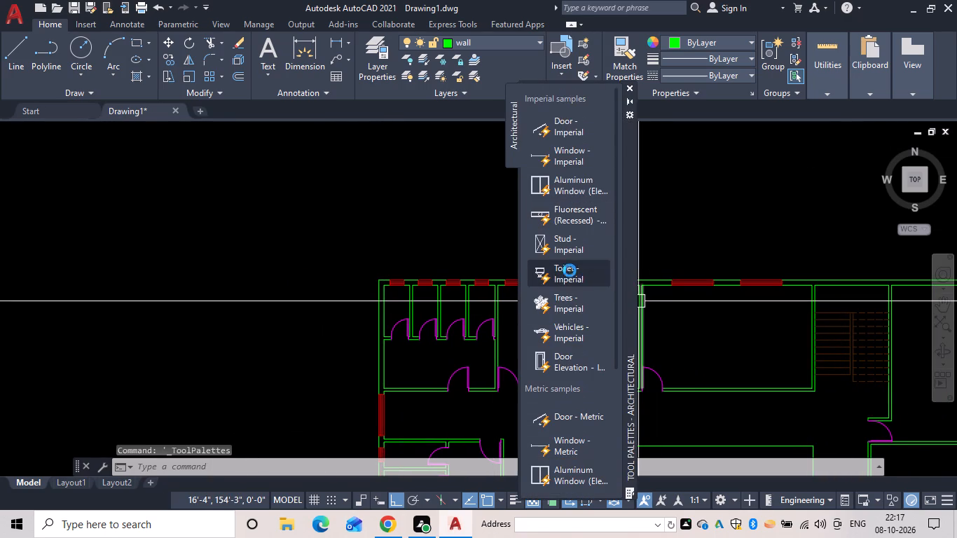
{"action": "left_click_drag", "start_coordinate": [570, 270], "coordinate": [394, 308]}
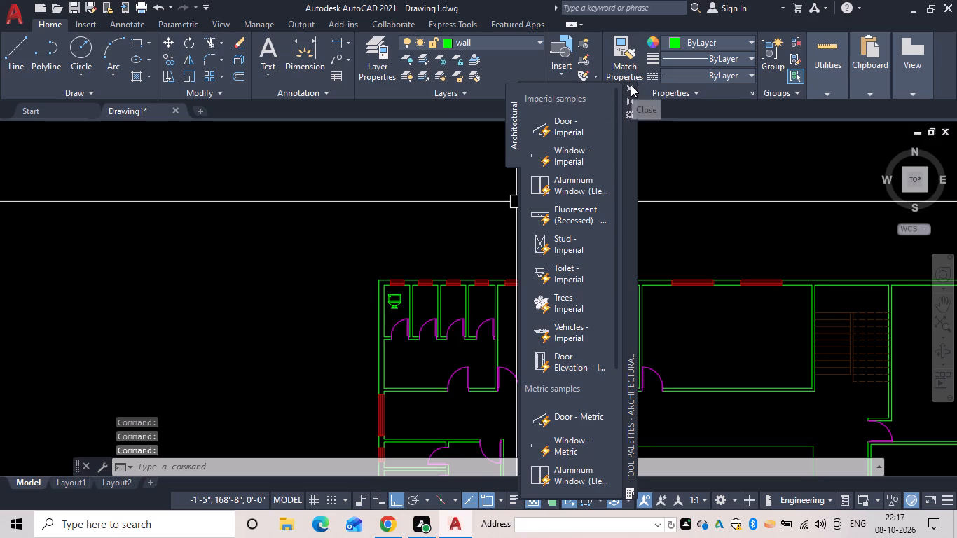
{"action": "left_click", "coordinate": [631, 85]}
Switch the inserted toilet's type and view to Elongated (Plan).
{"action": "scroll", "coordinate": [387, 295], "scroll_direction": "up", "scroll_amount": 3}
{"action": "left_click", "coordinate": [434, 292]}
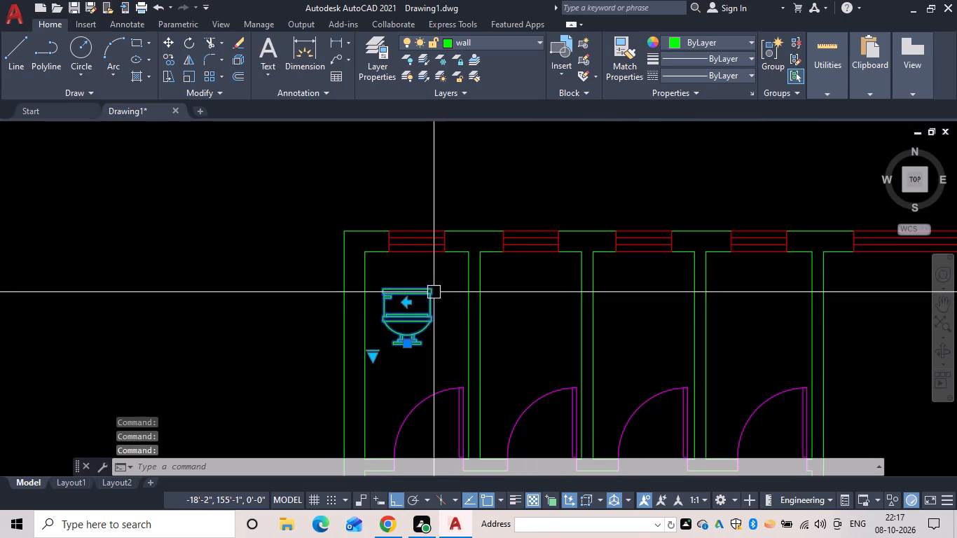
{"action": "left_click", "coordinate": [375, 351]}
{"action": "left_click", "coordinate": [373, 355]}
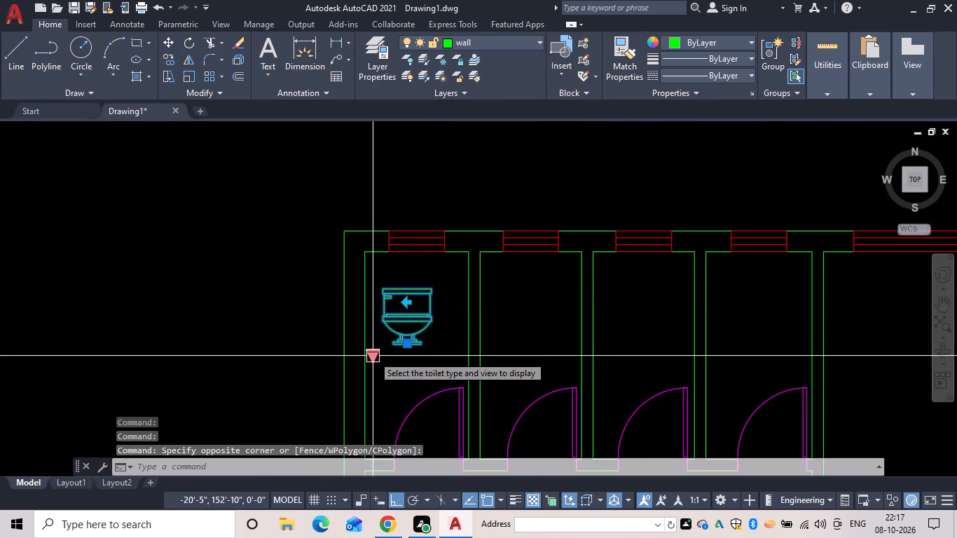
{"action": "left_click", "coordinate": [373, 355]}
{"action": "left_click", "coordinate": [373, 355]}
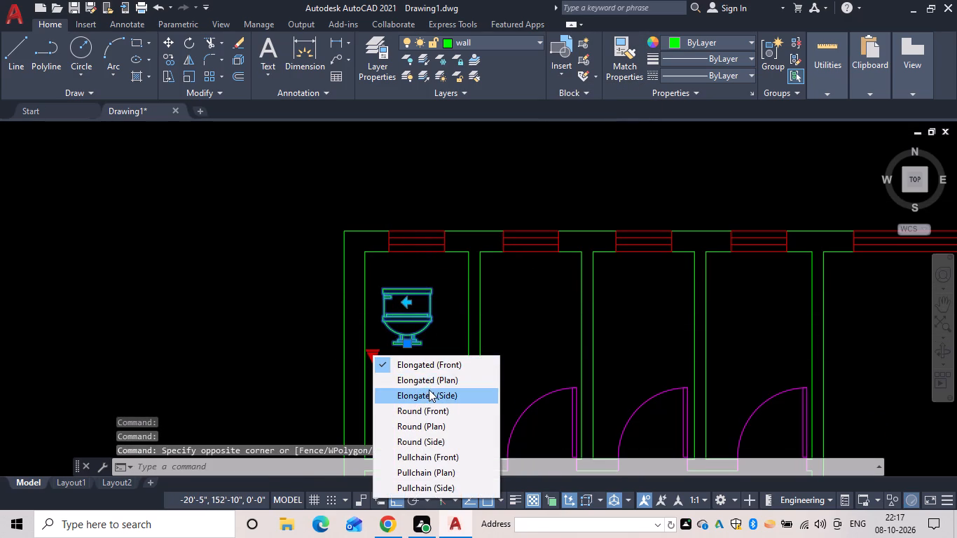
{"action": "left_click", "coordinate": [429, 382]}
{"action": "key", "text": "Escape"}
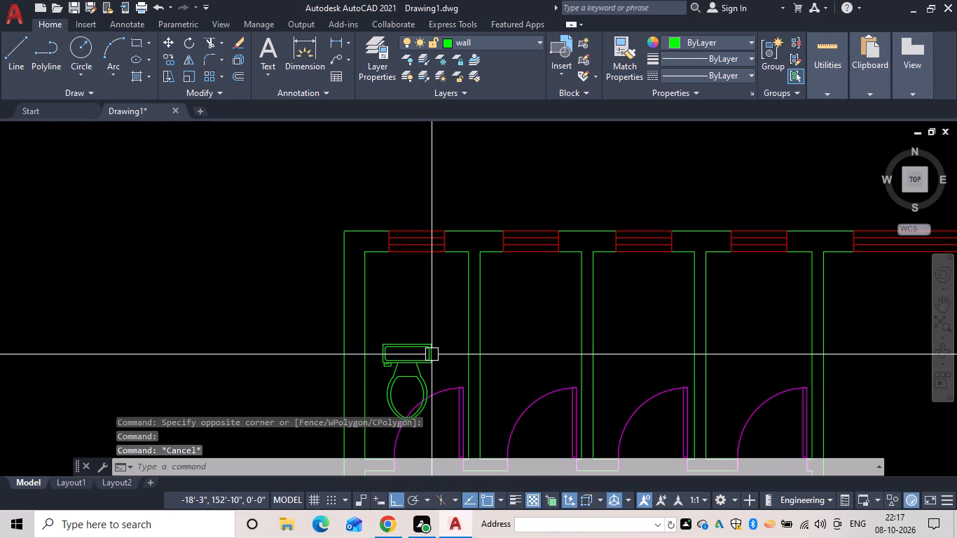
Move the toilet by its tank's rear midpoint to the midpoint of the stall window's inner edge.
{"action": "type", "text": "m"}
{"action": "key", "text": "space"}
{"action": "left_click", "coordinate": [419, 351]}
{"action": "scroll", "coordinate": [414, 352], "scroll_direction": "up", "scroll_amount": 3}
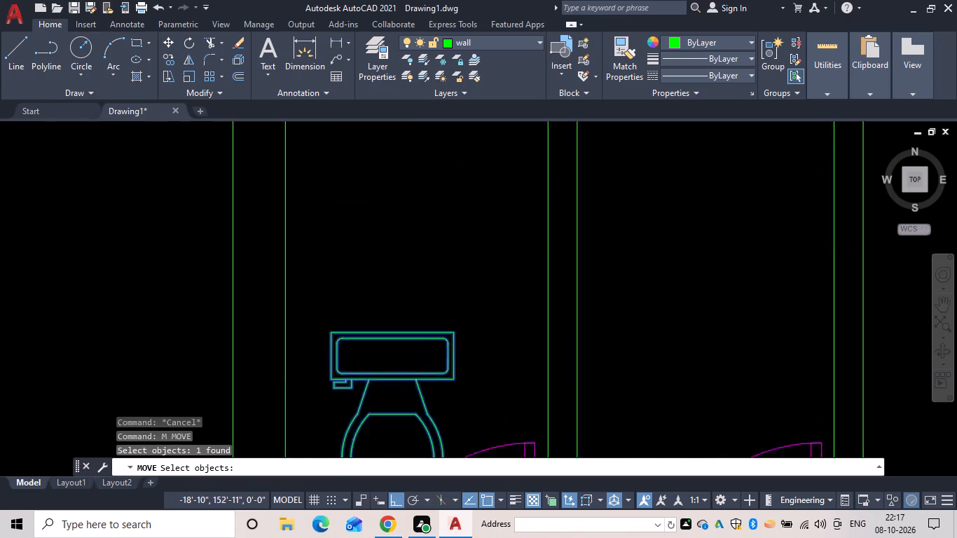
{"action": "key", "text": "space"}
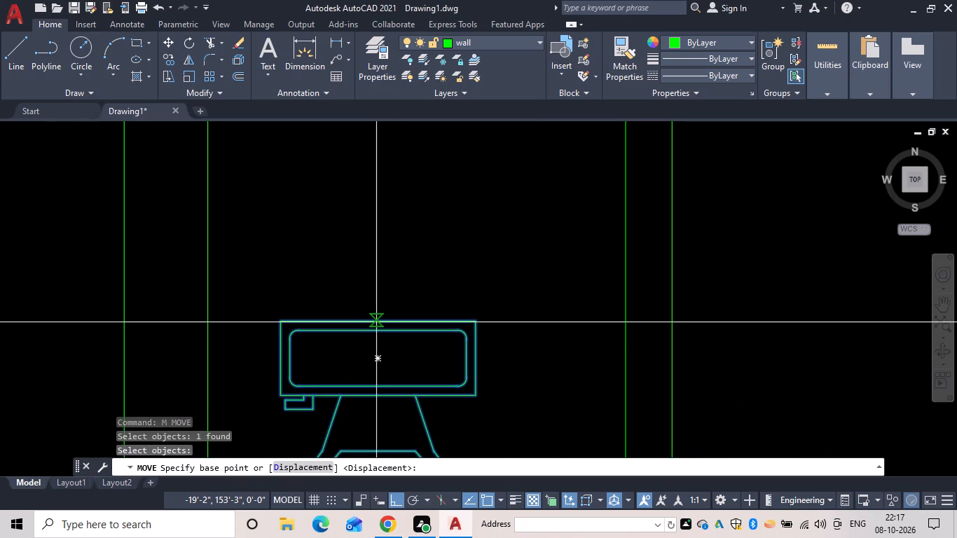
{"action": "left_click", "coordinate": [378, 322]}
{"action": "scroll", "coordinate": [394, 290], "scroll_direction": "down", "scroll_amount": 2}
{"action": "middle_click_drag", "start_coordinate": [394, 290], "coordinate": [388, 394]}
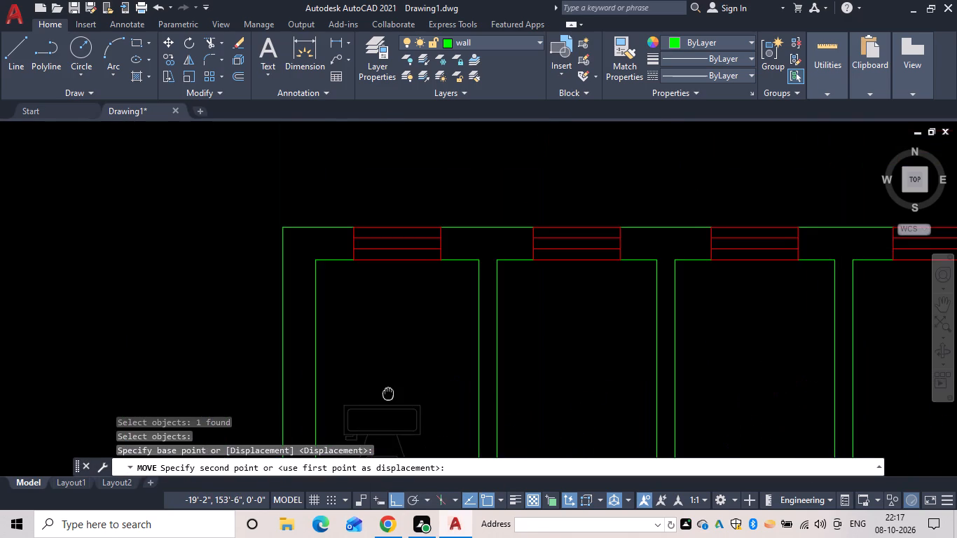
{"action": "middle_click_drag", "start_coordinate": [388, 394], "coordinate": [386, 392]}
{"action": "scroll", "coordinate": [406, 278], "scroll_direction": "up", "scroll_amount": 2}
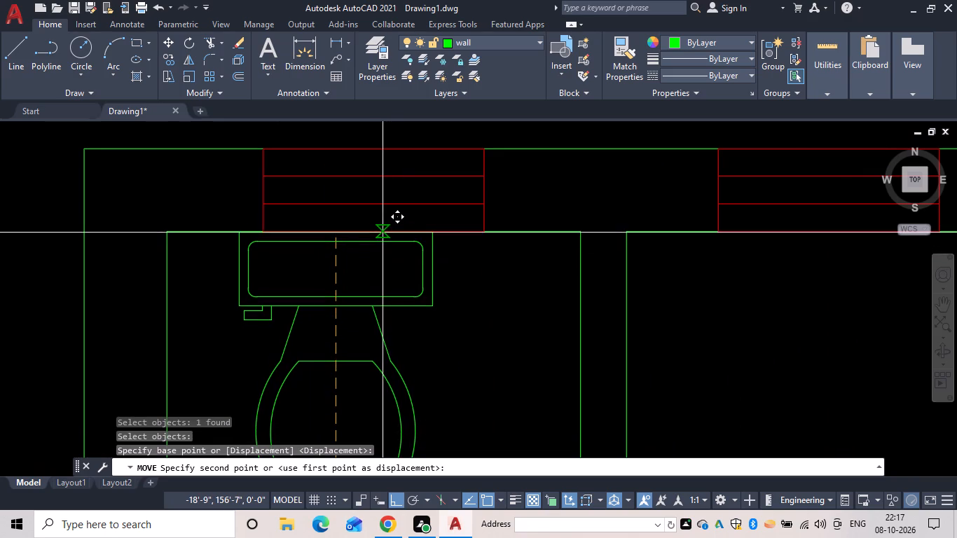
{"action": "left_click", "coordinate": [373, 232]}
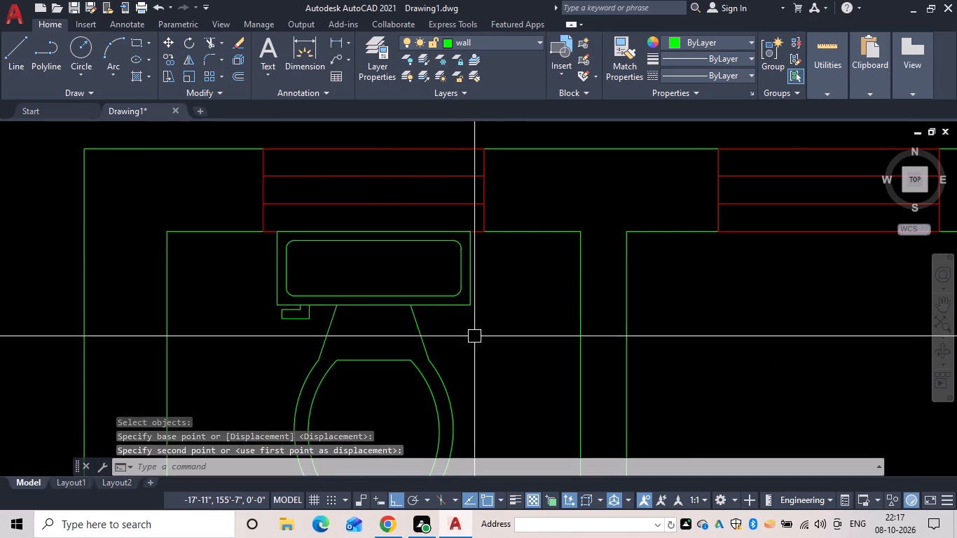
{"action": "key", "text": "Escape"}
Create a new layer named w.c with index color 175.
{"action": "scroll", "coordinate": [478, 354], "scroll_direction": "down", "scroll_amount": 3}
{"action": "middle_click_drag", "start_coordinate": [478, 354], "coordinate": [450, 285]}
{"action": "left_click", "coordinate": [381, 73]}
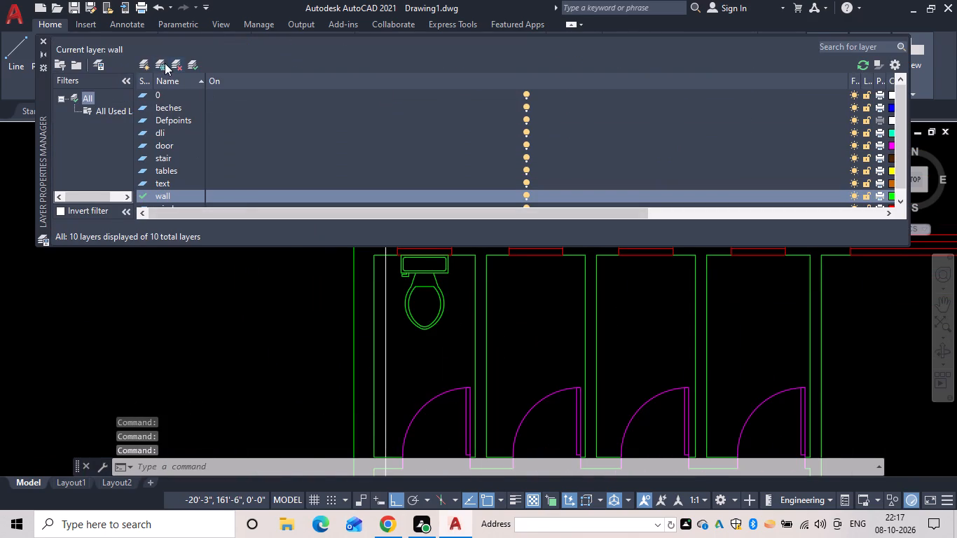
{"action": "left_click", "coordinate": [159, 62]}
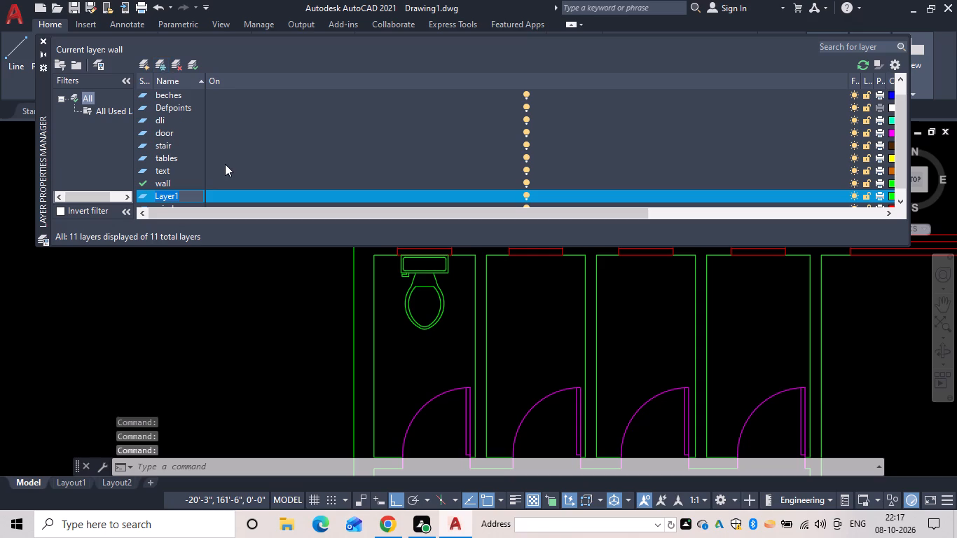
{"action": "key", "text": "BackSpace"}
{"action": "key", "text": "w"}
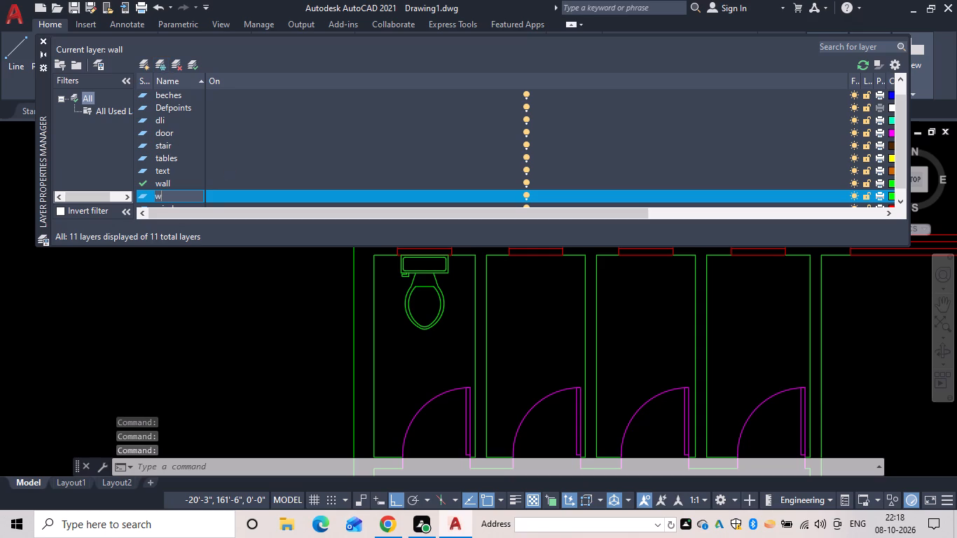
{"action": "type", "text": ".c"}
{"action": "key", "text": "space"}
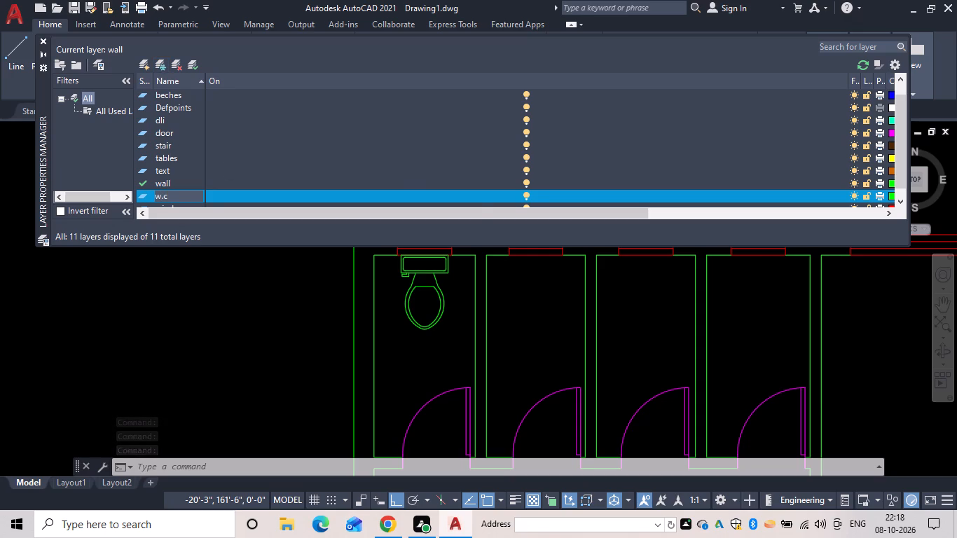
{"action": "left_click", "coordinate": [891, 193]}
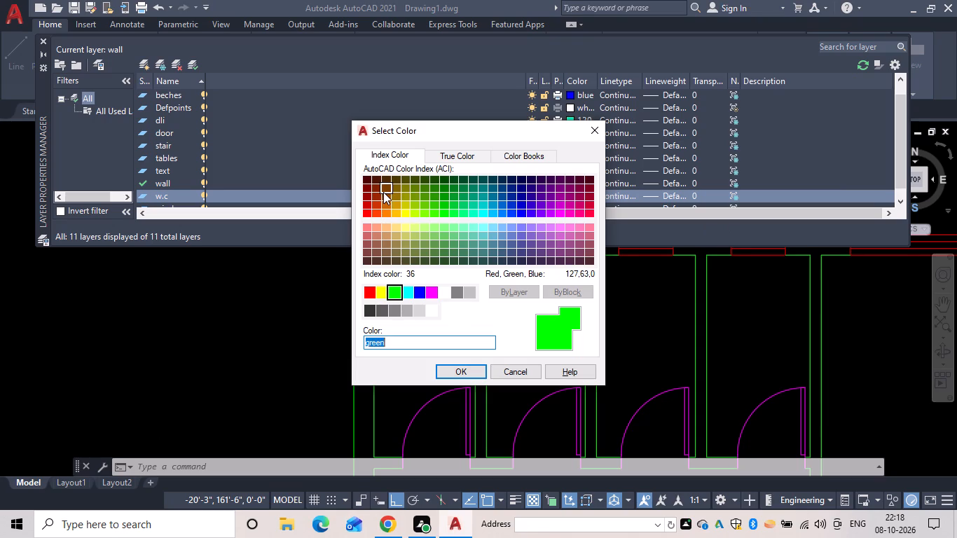
{"action": "left_click", "coordinate": [383, 192]}
{"action": "left_click", "coordinate": [369, 201]}
{"action": "left_click_drag", "start_coordinate": [380, 218], "coordinate": [446, 205]}
{"action": "left_click_drag", "start_coordinate": [446, 205], "coordinate": [453, 205]}
{"action": "left_click", "coordinate": [487, 205]}
{"action": "left_click", "coordinate": [534, 201]}
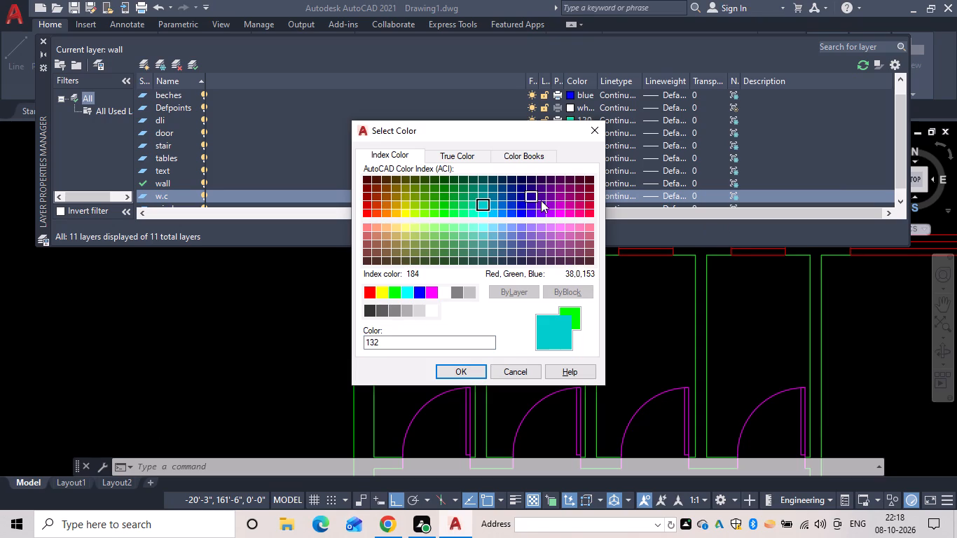
{"action": "left_click", "coordinate": [591, 177]}
{"action": "left_click_drag", "start_coordinate": [530, 214], "coordinate": [528, 220]}
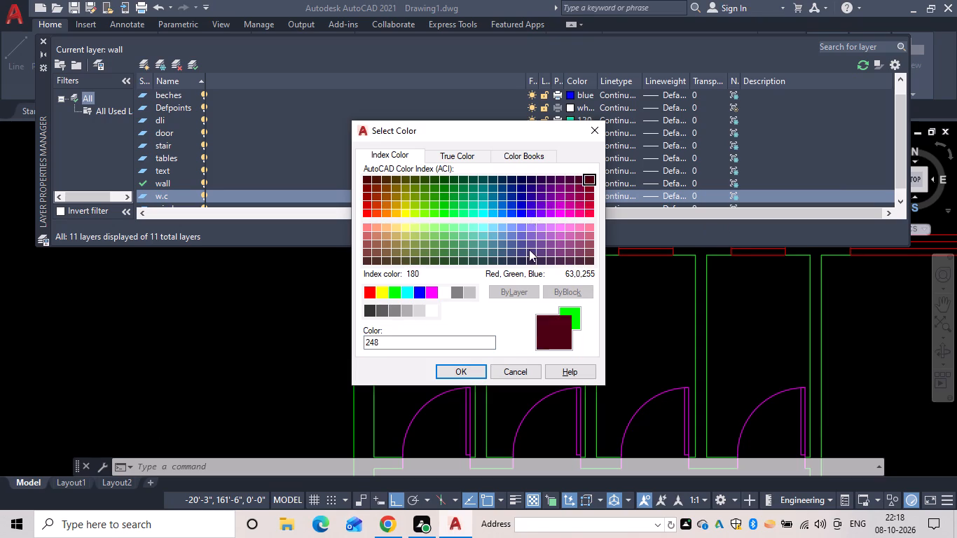
{"action": "left_click", "coordinate": [531, 252]}
{"action": "left_click", "coordinate": [537, 259]}
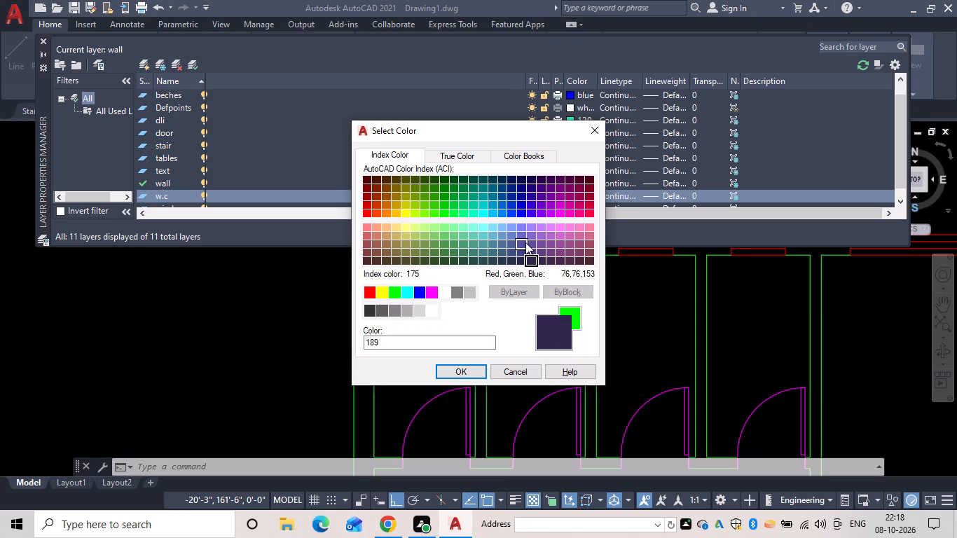
{"action": "left_click", "coordinate": [525, 242]}
{"action": "left_click", "coordinate": [459, 367]}
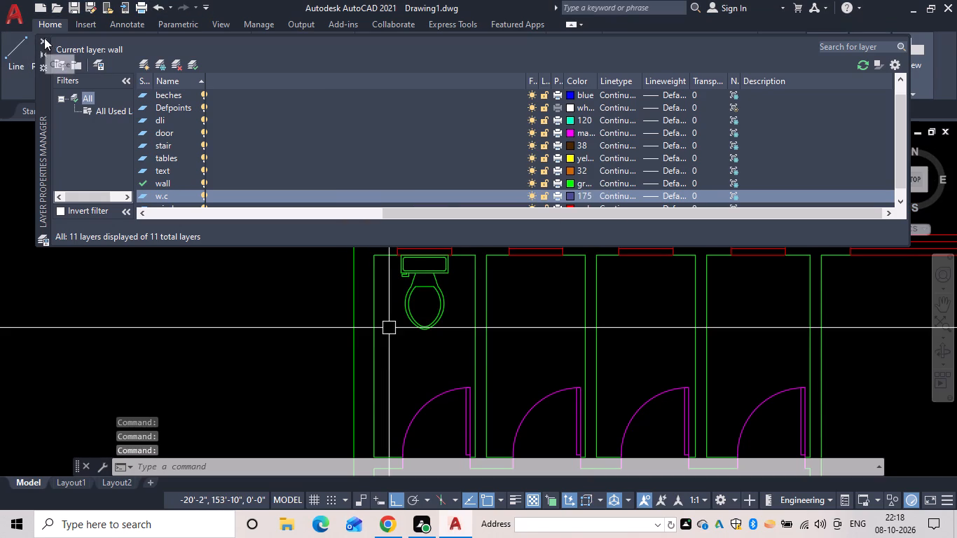
{"action": "left_click", "coordinate": [44, 38]}
{"action": "key", "text": "Escape"}
Assign the toilet in the northwest corner stall to the w.c layer.
{"action": "left_click", "coordinate": [429, 321]}
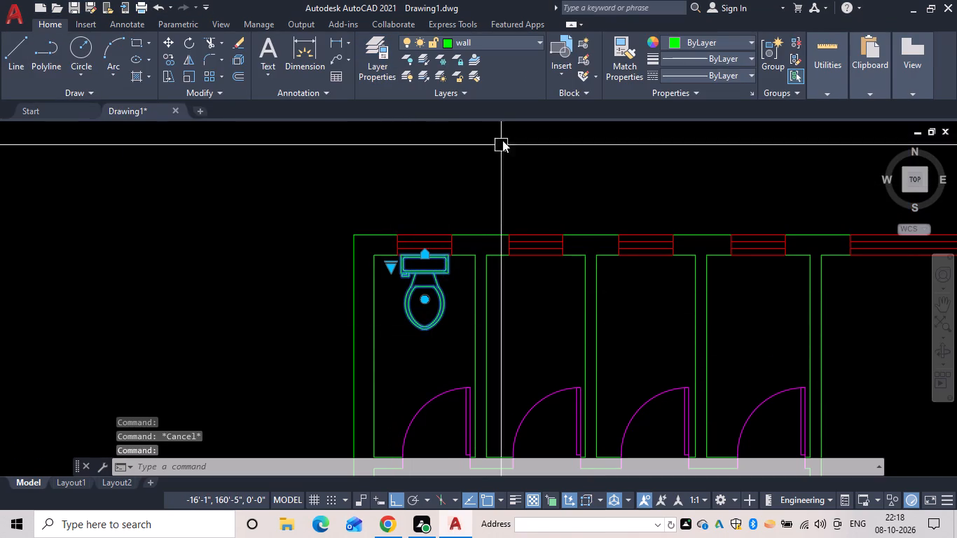
{"action": "left_click", "coordinate": [536, 37]}
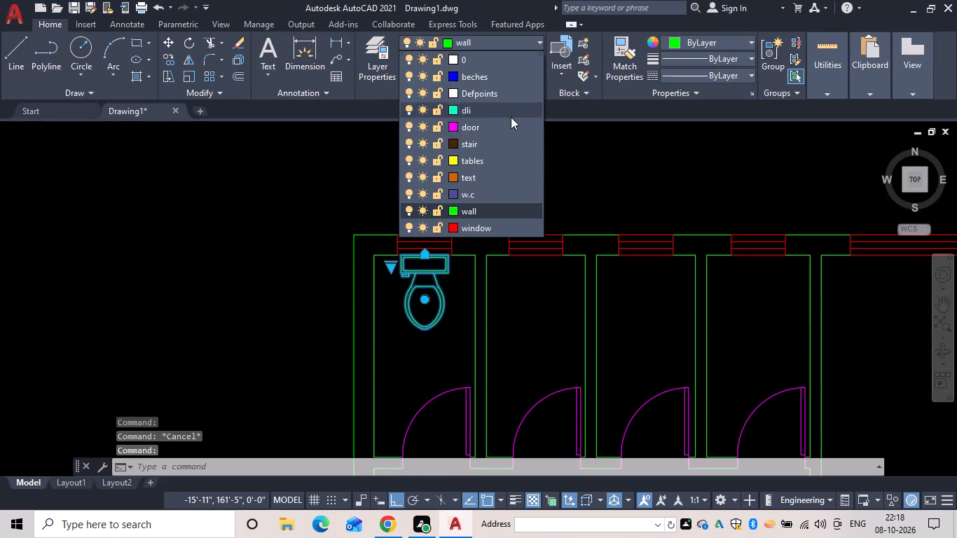
{"action": "left_click", "coordinate": [446, 193]}
{"action": "key", "text": "Escape"}
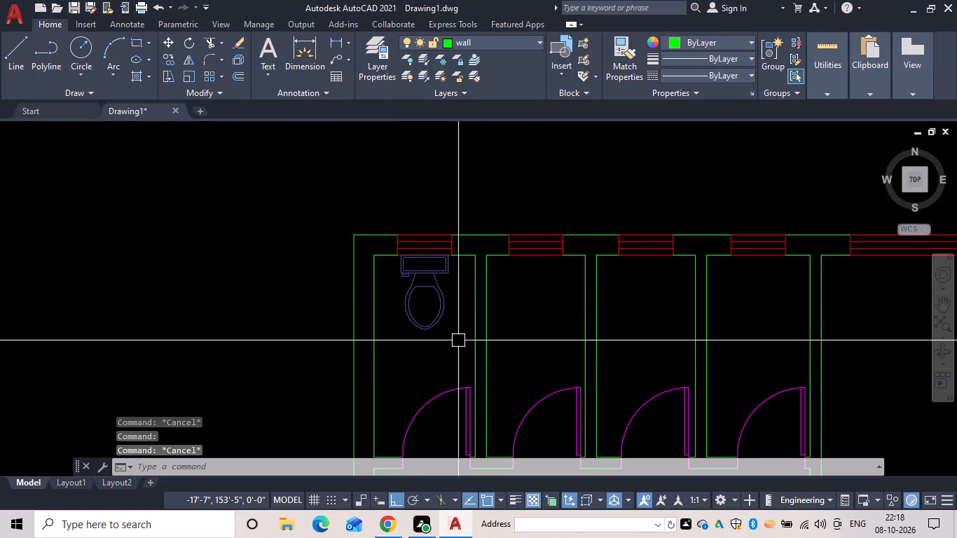
{"action": "key", "text": "Escape"}
Copy the toilet from its tank's rear midpoint to the window's inner-edge midpoint in the adjacent stall to the east.
{"action": "type", "text": "co"}
{"action": "key", "text": "space"}
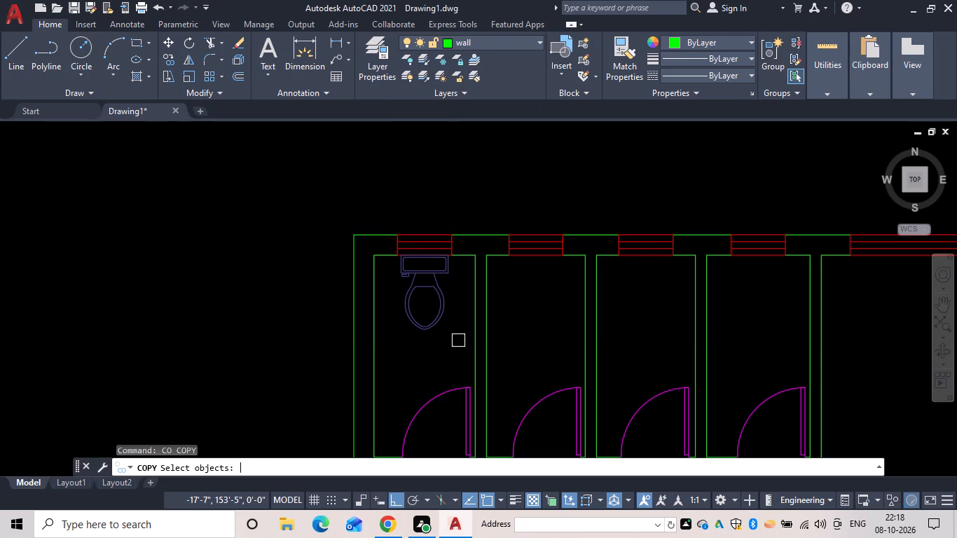
{"action": "left_click", "coordinate": [447, 310]}
{"action": "scroll", "coordinate": [441, 256], "scroll_direction": "up", "scroll_amount": 3}
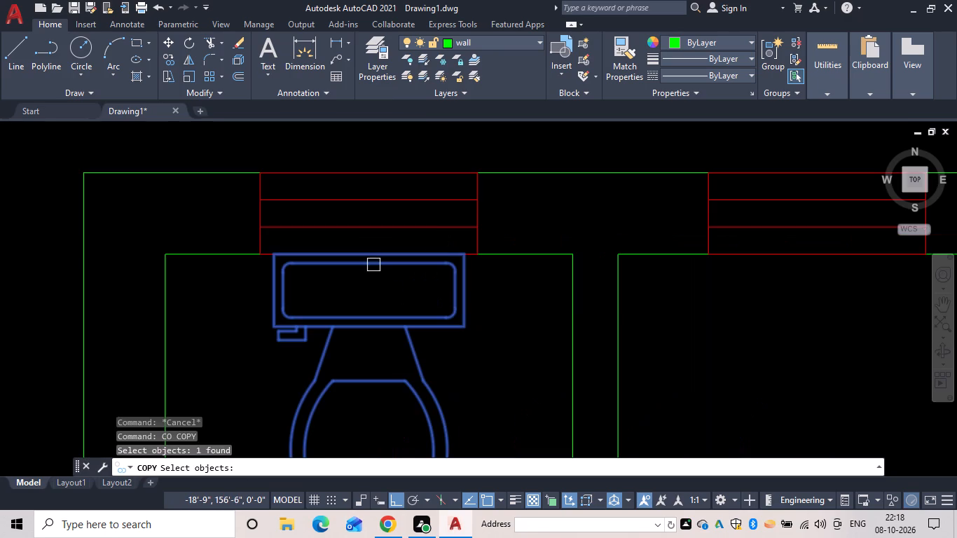
{"action": "key", "text": "space"}
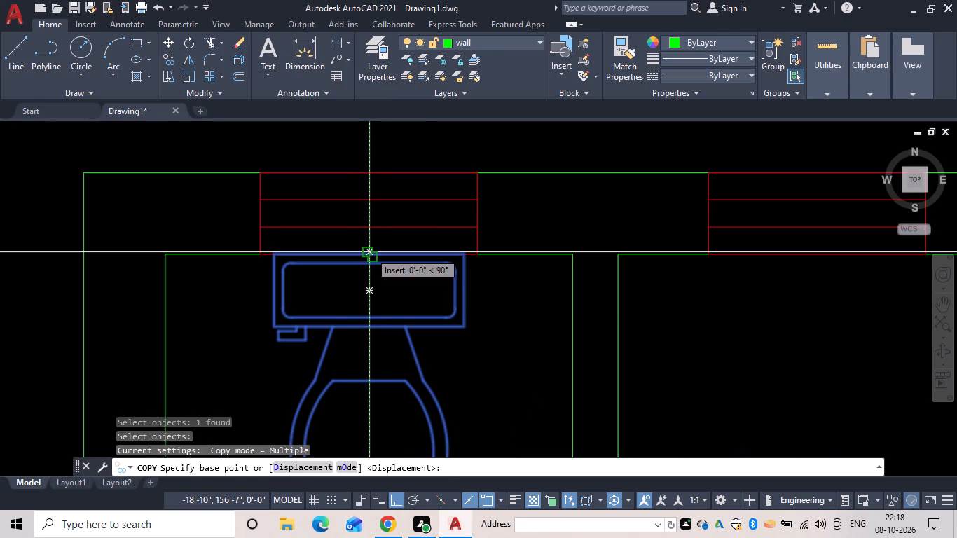
{"action": "left_click", "coordinate": [369, 252]}
{"action": "middle_click_drag", "start_coordinate": [695, 266], "coordinate": [372, 263]}
{"action": "scroll", "coordinate": [695, 266], "scroll_direction": "down", "scroll_amount": 1}
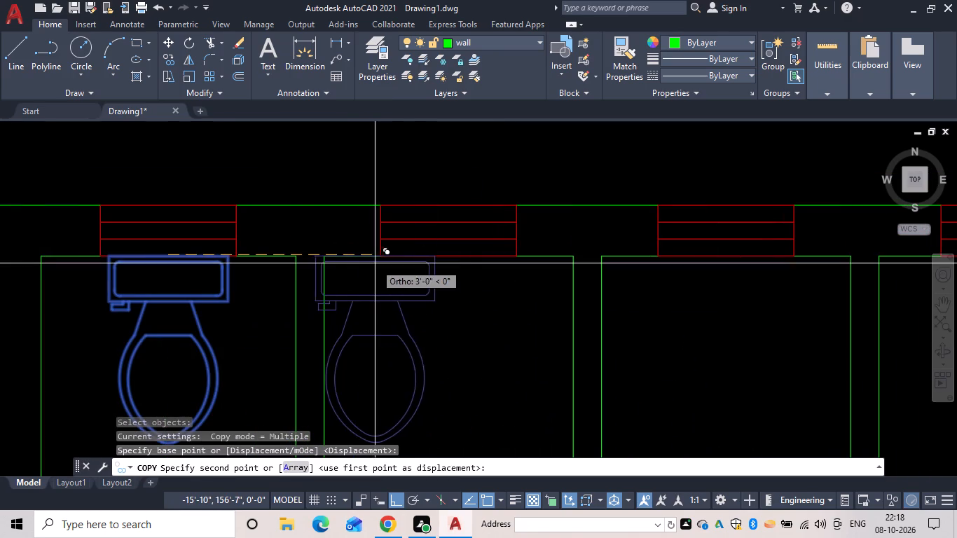
{"action": "left_click", "coordinate": [448, 255]}
{"action": "scroll", "coordinate": [486, 272], "scroll_direction": "down", "scroll_amount": 1}
{"action": "middle_click_drag", "start_coordinate": [486, 272], "coordinate": [385, 273]}
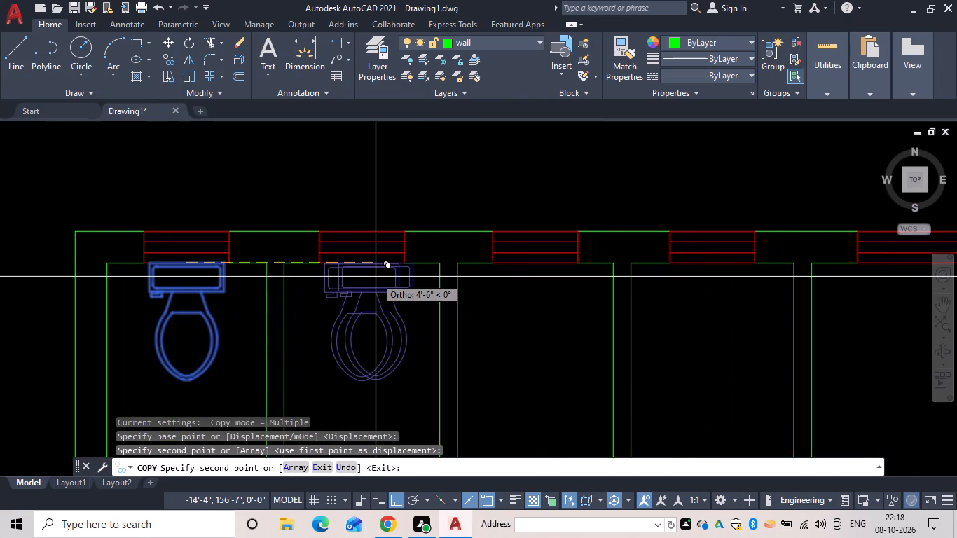
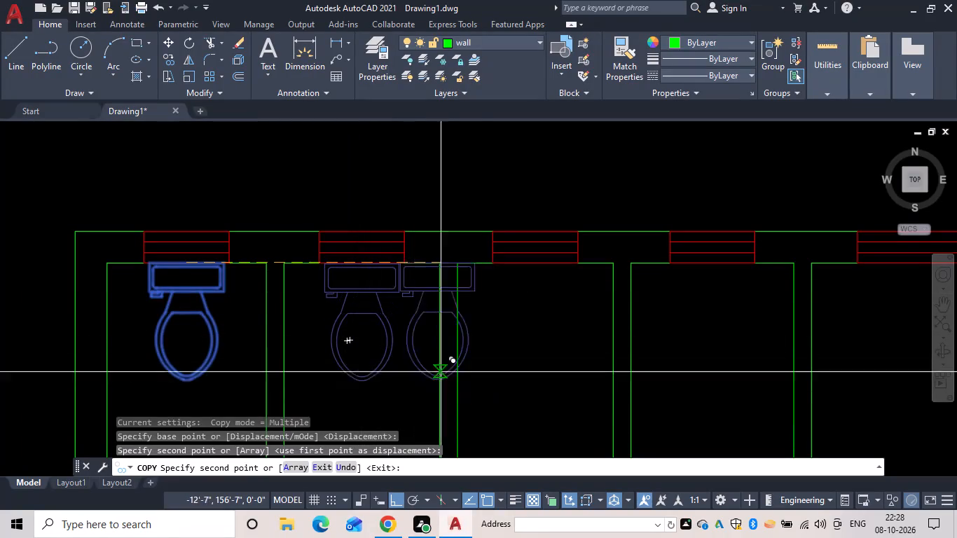
Copy the toilet to the midpoints of the window inner edges in the third and fourth stalls of the north row.
{"action": "scroll", "coordinate": [503, 270], "scroll_direction": "up", "scroll_amount": 1}
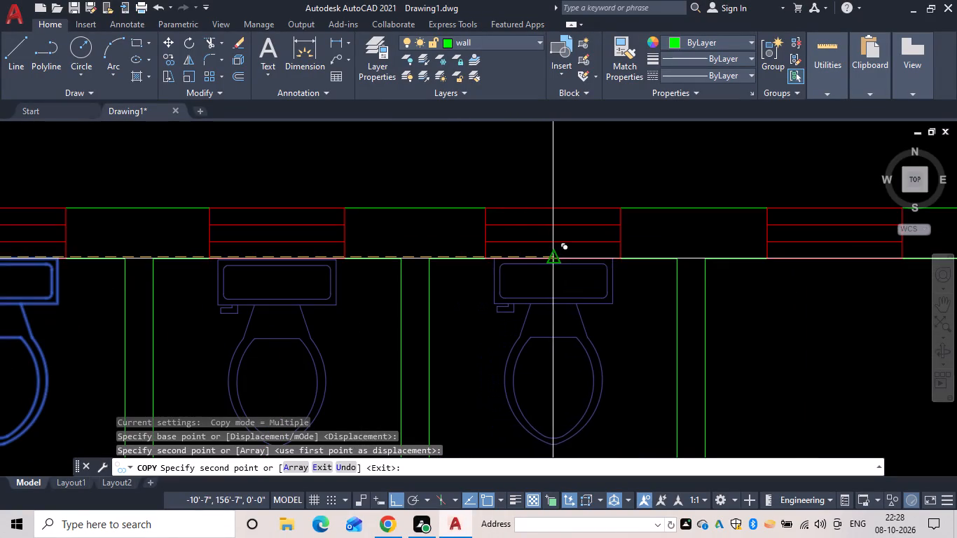
{"action": "left_click", "coordinate": [553, 260]}
{"action": "scroll", "coordinate": [607, 302], "scroll_direction": "down", "scroll_amount": 2}
{"action": "middle_click_drag", "start_coordinate": [607, 303], "coordinate": [497, 303]}
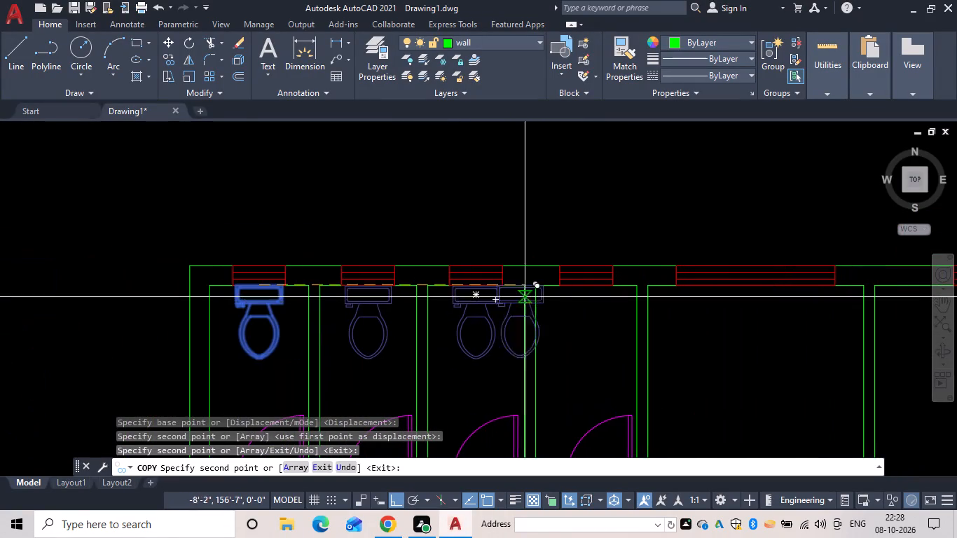
{"action": "scroll", "coordinate": [567, 296], "scroll_direction": "up", "scroll_amount": 1}
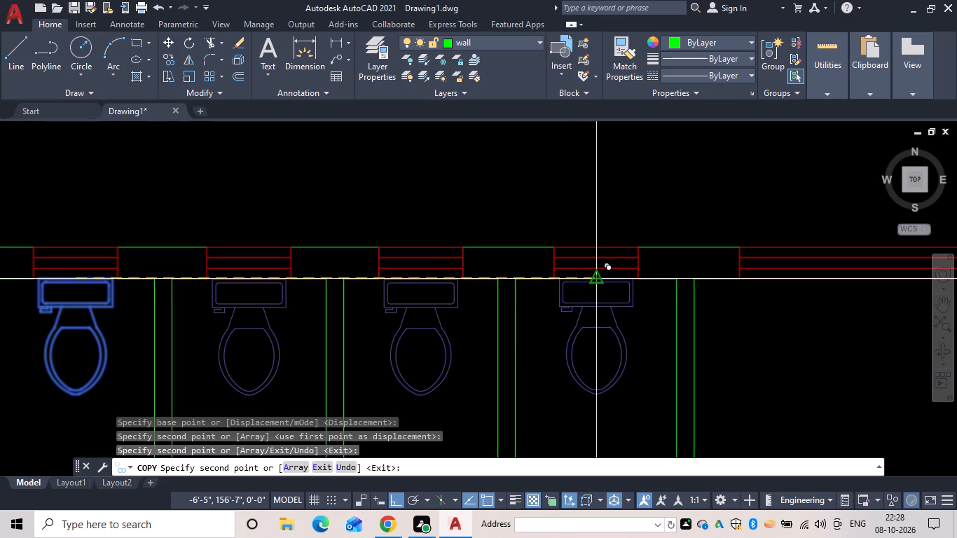
{"action": "left_click", "coordinate": [599, 280]}
Place one more toilet copy in the empty area outside the building, west of the corner stall.
{"action": "scroll", "coordinate": [424, 356], "scroll_direction": "down", "scroll_amount": 2}
{"action": "middle_click_drag", "start_coordinate": [424, 356], "coordinate": [629, 289]}
{"action": "left_click", "coordinate": [397, 319]}
{"action": "key", "text": "Escape"}
Rotate the spare toilet outside the building 90° about its tank's rear midpoint so the bowl faces east.
{"action": "middle_click_drag", "start_coordinate": [427, 325], "coordinate": [441, 258]}
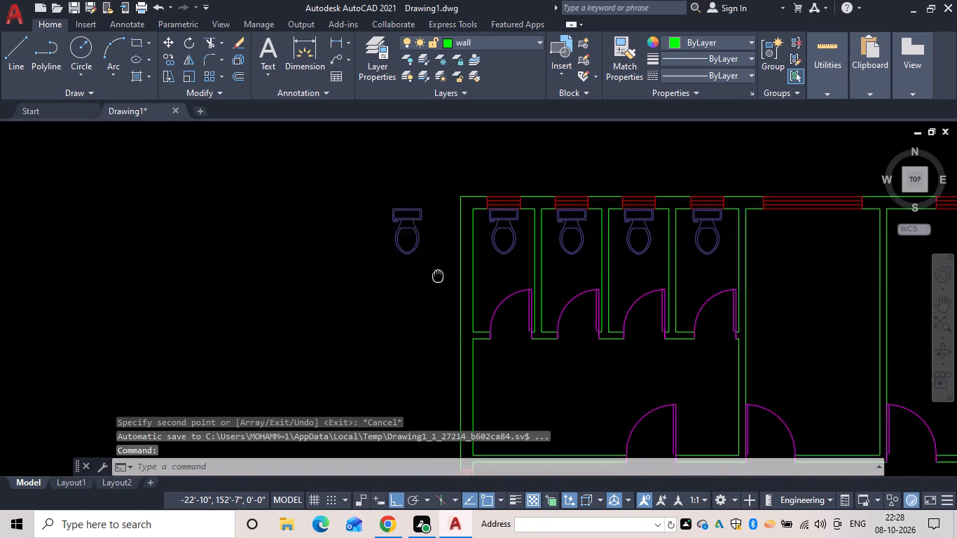
{"action": "middle_click_drag", "start_coordinate": [441, 258], "coordinate": [459, 219]}
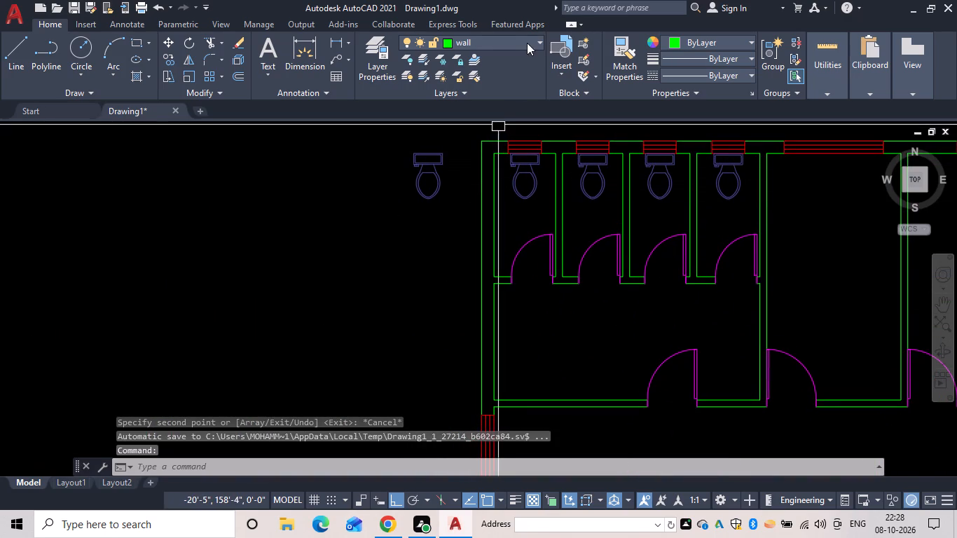
{"action": "middle_click_drag", "start_coordinate": [441, 160], "coordinate": [443, 229]}
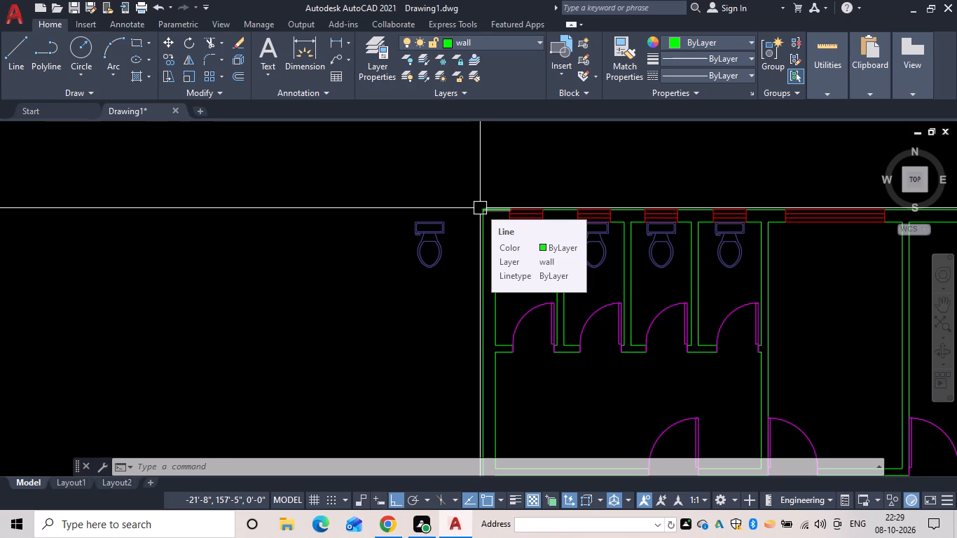
{"action": "key", "text": "Escape"}
{"action": "key", "text": "r"}
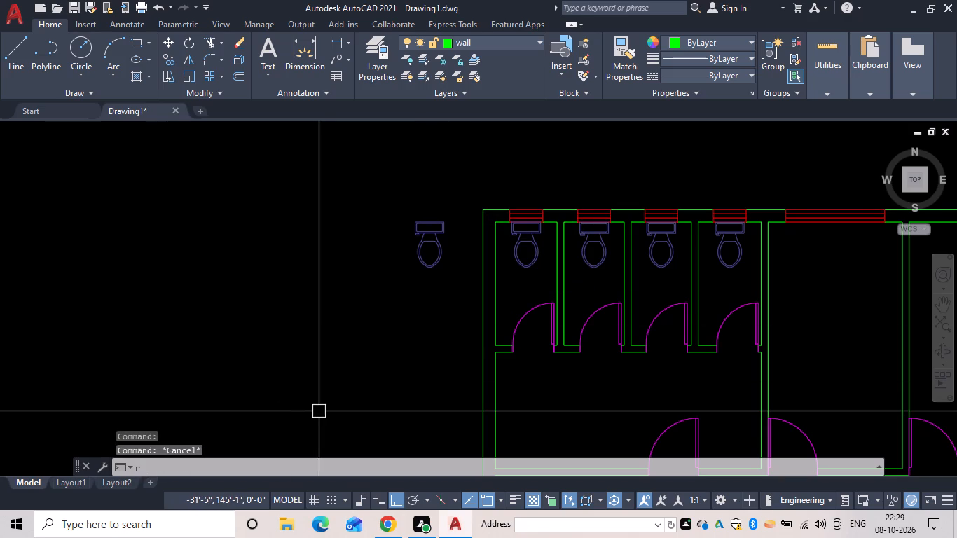
{"action": "type", "text": "o"}
{"action": "key", "text": "space"}
{"action": "left_click", "coordinate": [438, 237]}
{"action": "key", "text": "space"}
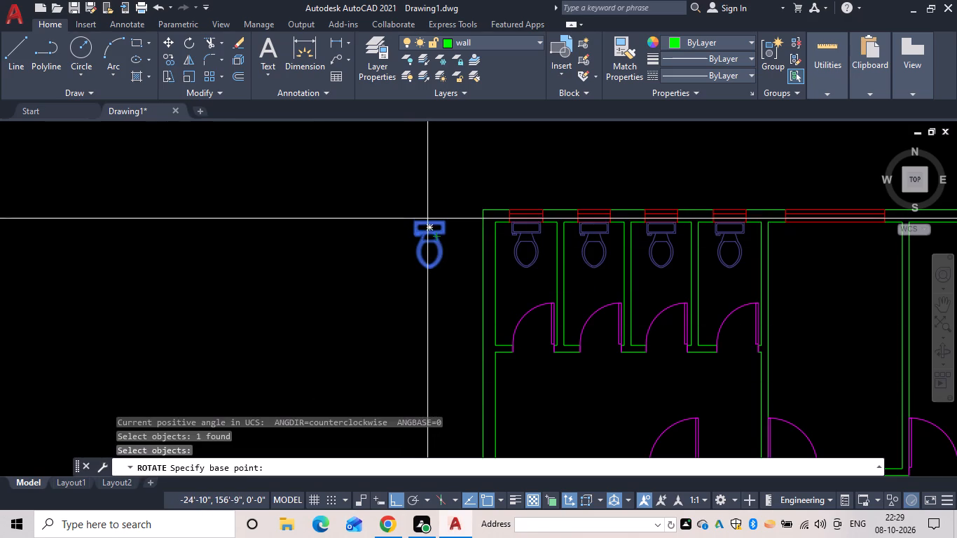
{"action": "left_click", "coordinate": [429, 222]}
{"action": "left_click", "coordinate": [446, 195]}
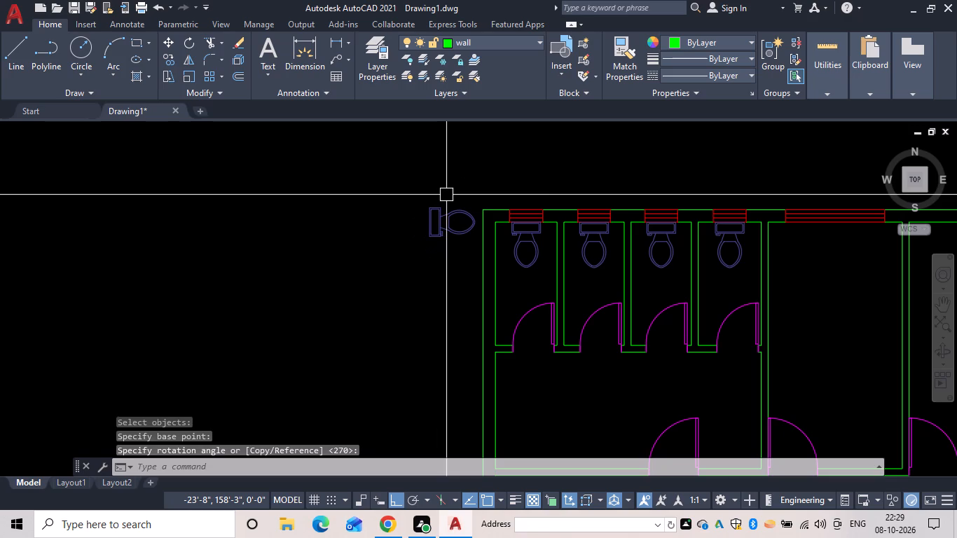
Move the rotated toilet by its tank to the window's inner edge in the northernmost stall of the west toilet block.
{"action": "type", "text": "m"}
{"action": "key", "text": "space"}
{"action": "left_click", "coordinate": [447, 230]}
{"action": "key", "text": "space"}
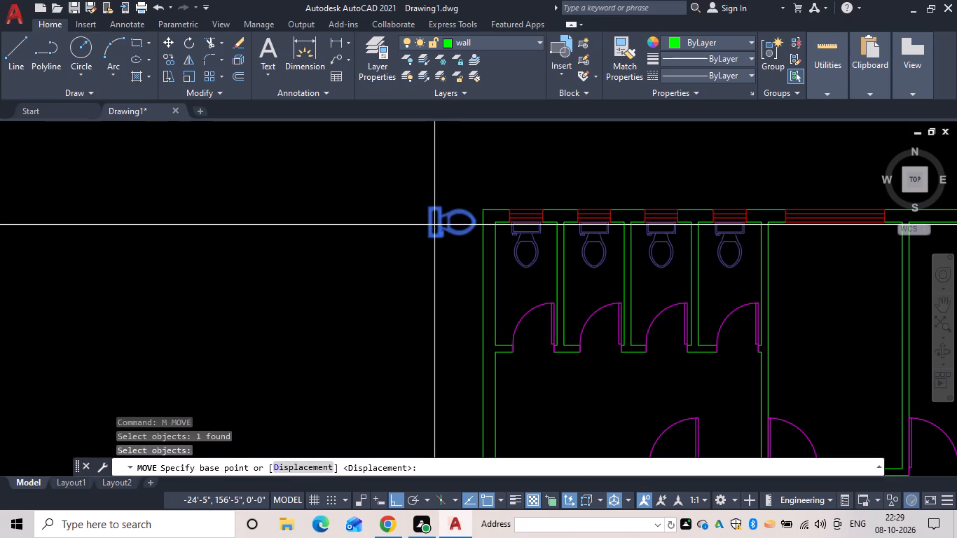
{"action": "left_click", "coordinate": [429, 221]}
{"action": "middle_click_drag", "start_coordinate": [430, 285], "coordinate": [409, 177]}
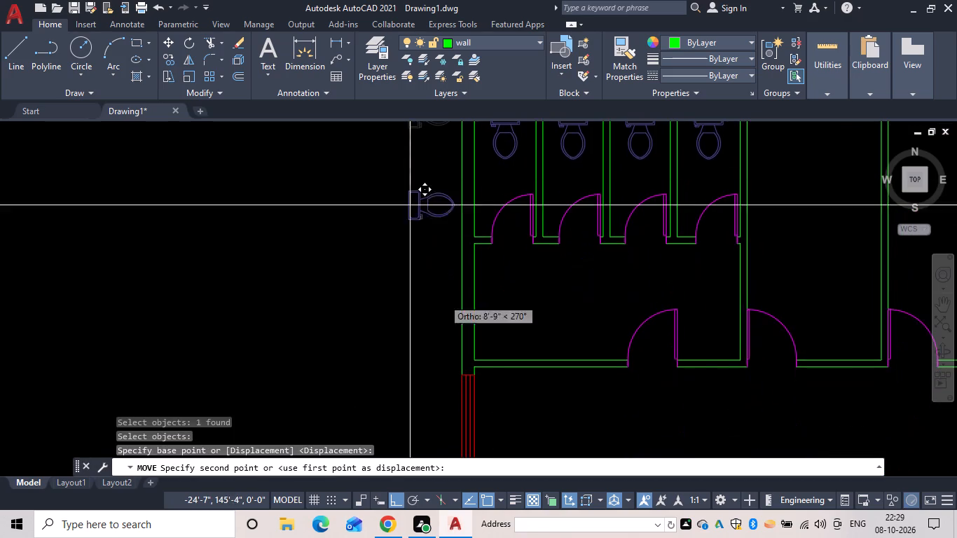
{"action": "scroll", "coordinate": [480, 393], "scroll_direction": "down", "scroll_amount": 1}
{"action": "middle_click_drag", "start_coordinate": [473, 378], "coordinate": [464, 220]}
{"action": "scroll", "coordinate": [463, 314], "scroll_direction": "up", "scroll_amount": 1}
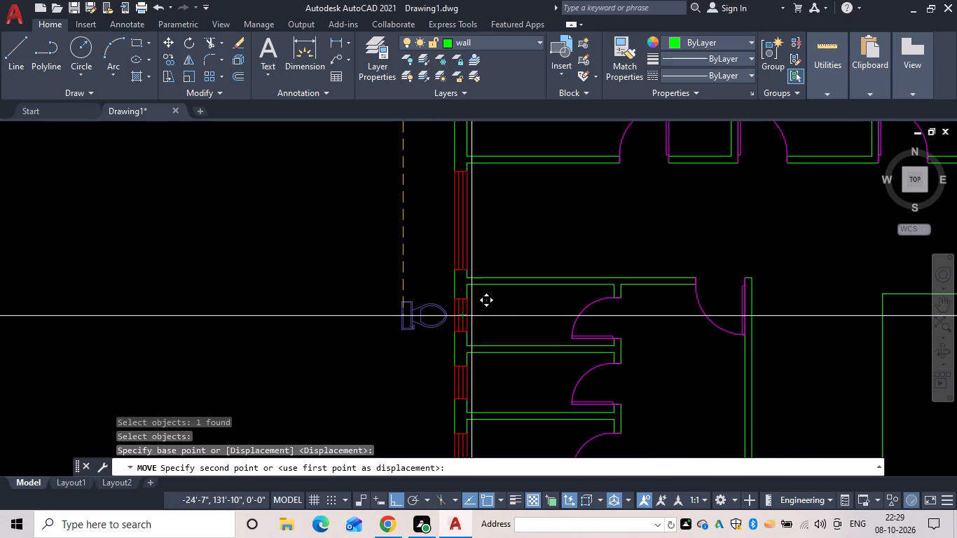
{"action": "scroll", "coordinate": [471, 316], "scroll_direction": "up", "scroll_amount": 2}
{"action": "left_click", "coordinate": [453, 314]}
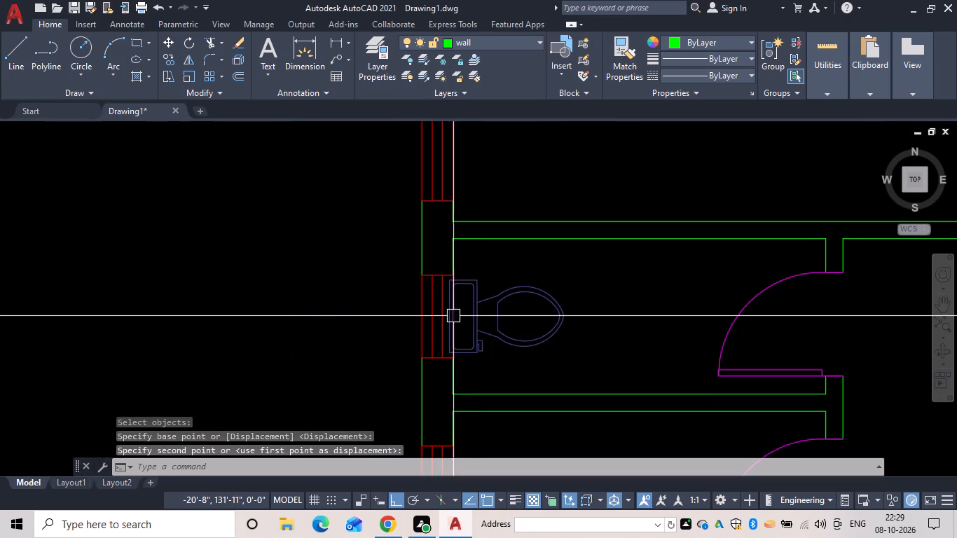
Move that toilet by its tank's rear midpoint to the midpoint of the window's inner edge, flush with the wall.
{"action": "middle_click_drag", "start_coordinate": [465, 342], "coordinate": [461, 301]}
{"action": "scroll", "coordinate": [464, 300], "scroll_direction": "up", "scroll_amount": 1}
{"action": "type", "text": "m"}
{"action": "key", "text": "space"}
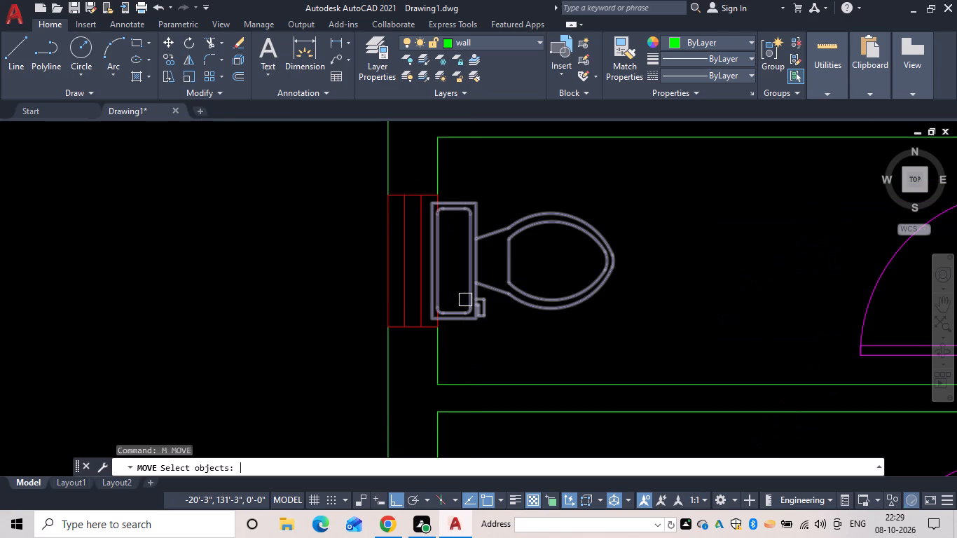
{"action": "left_click", "coordinate": [482, 304]}
{"action": "key", "text": "space"}
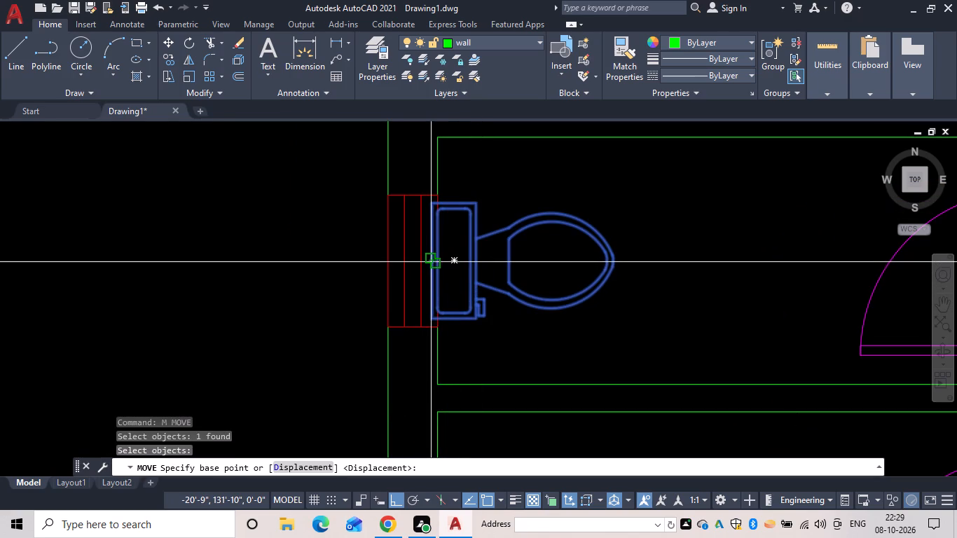
{"action": "left_click", "coordinate": [431, 261]}
{"action": "left_click", "coordinate": [437, 261]}
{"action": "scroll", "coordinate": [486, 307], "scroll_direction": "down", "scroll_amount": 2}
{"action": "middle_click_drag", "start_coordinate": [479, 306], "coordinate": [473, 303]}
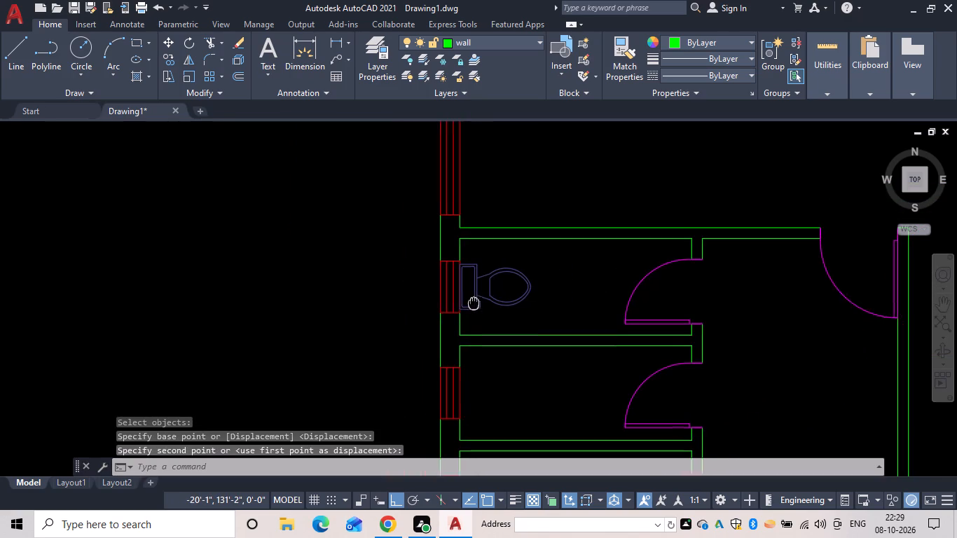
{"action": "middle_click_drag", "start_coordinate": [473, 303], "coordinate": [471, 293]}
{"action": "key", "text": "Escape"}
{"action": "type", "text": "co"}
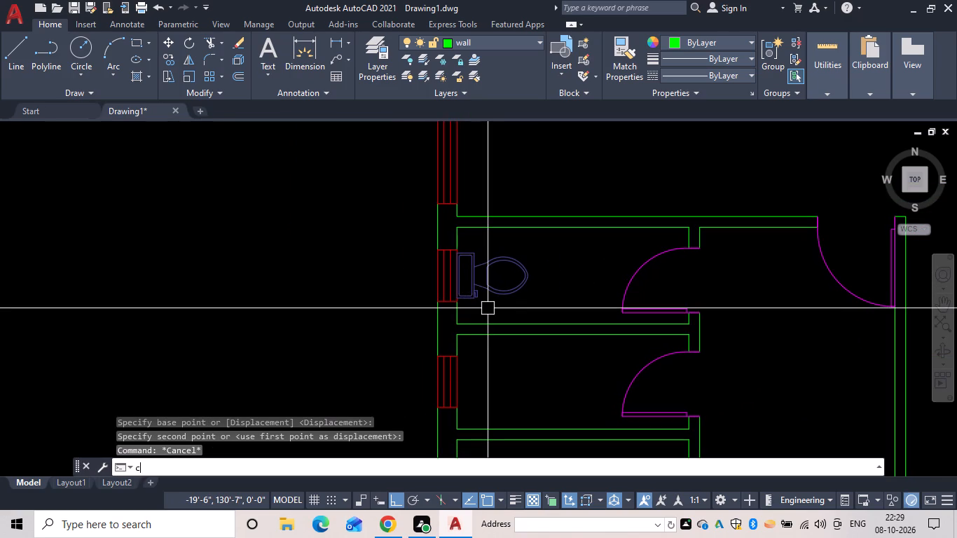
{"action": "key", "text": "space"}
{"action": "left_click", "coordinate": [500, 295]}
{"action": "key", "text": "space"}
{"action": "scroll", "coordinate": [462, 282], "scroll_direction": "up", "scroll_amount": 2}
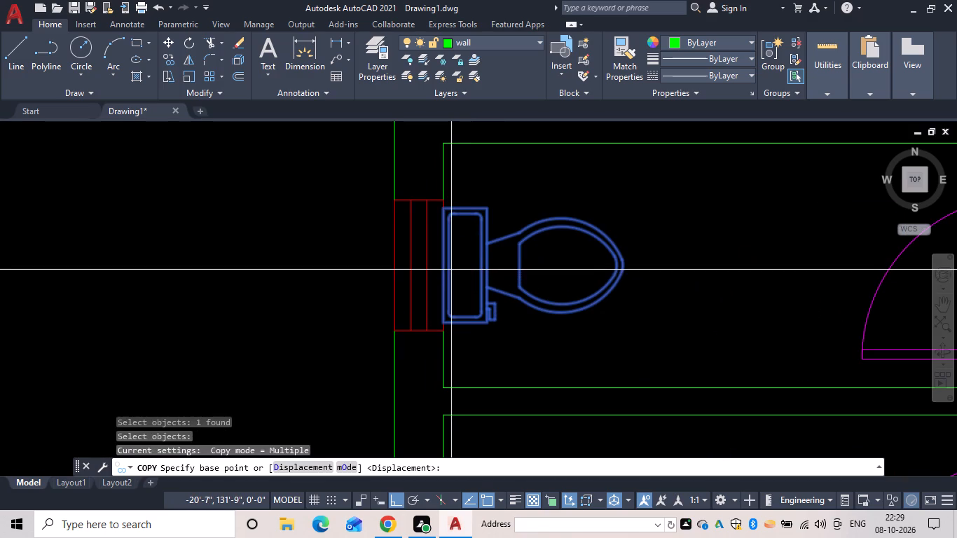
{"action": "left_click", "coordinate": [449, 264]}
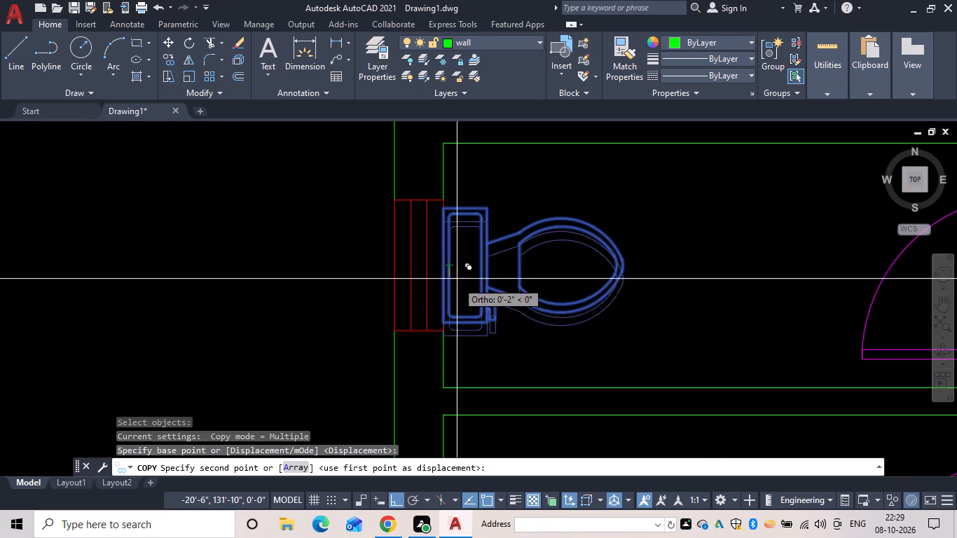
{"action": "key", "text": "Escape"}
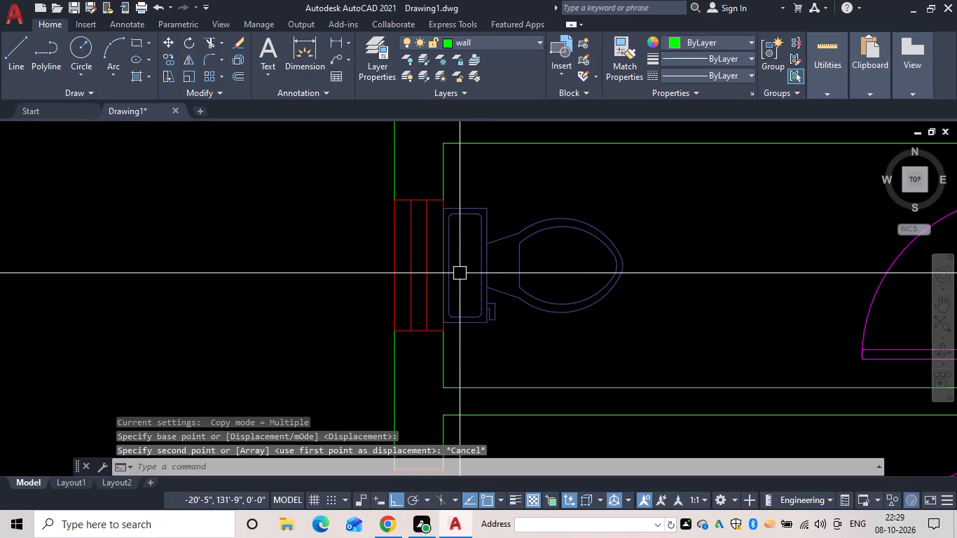
Copy the toilet from its tank's rear midpoint to the window inner-edge midpoints in the two stalls to the south.
{"action": "key", "text": "c"}
{"action": "type", "text": "o"}
{"action": "key", "text": "space"}
{"action": "left_click", "coordinate": [490, 264]}
{"action": "key", "text": "space"}
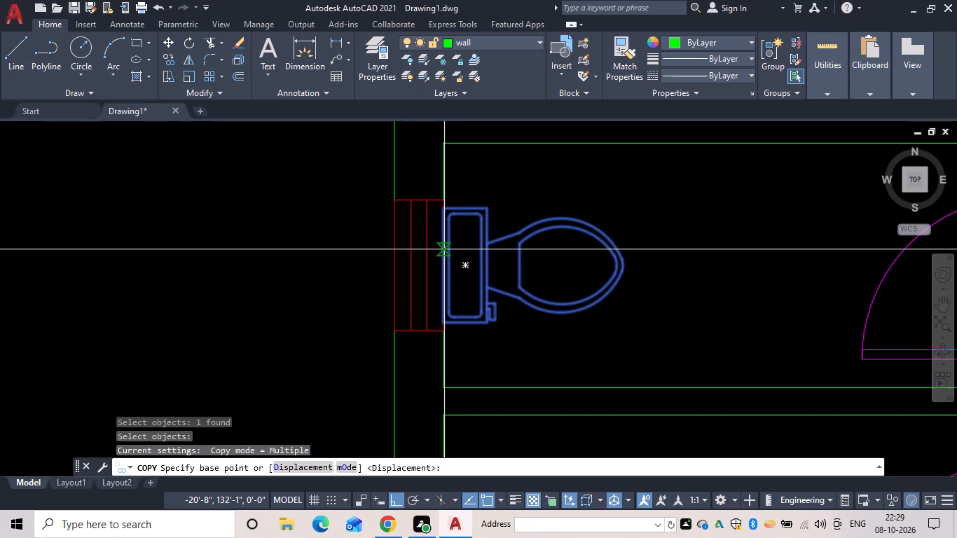
{"action": "left_click", "coordinate": [444, 268]}
{"action": "scroll", "coordinate": [462, 333], "scroll_direction": "down", "scroll_amount": 2}
{"action": "middle_click_drag", "start_coordinate": [457, 330], "coordinate": [477, 179]}
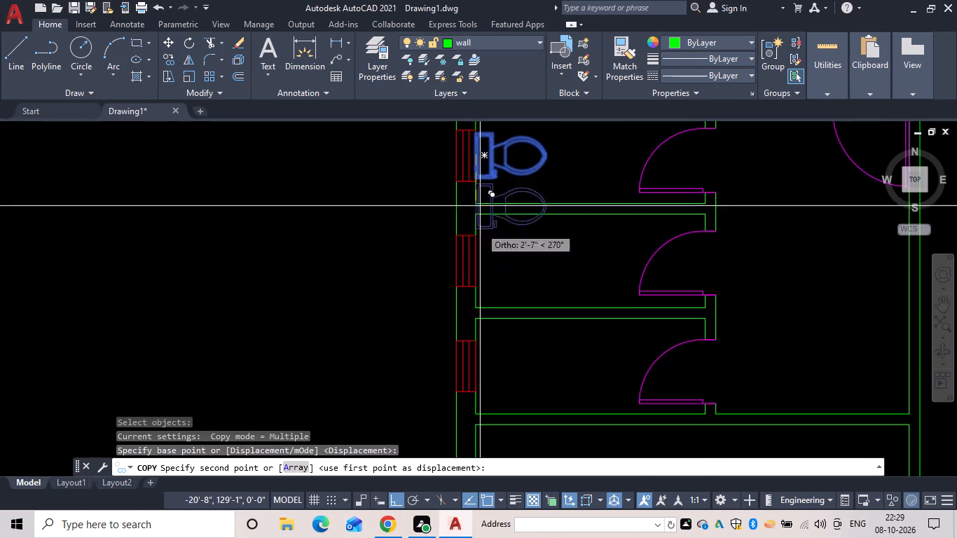
{"action": "scroll", "coordinate": [483, 265], "scroll_direction": "up", "scroll_amount": 1}
{"action": "left_click", "coordinate": [471, 256]}
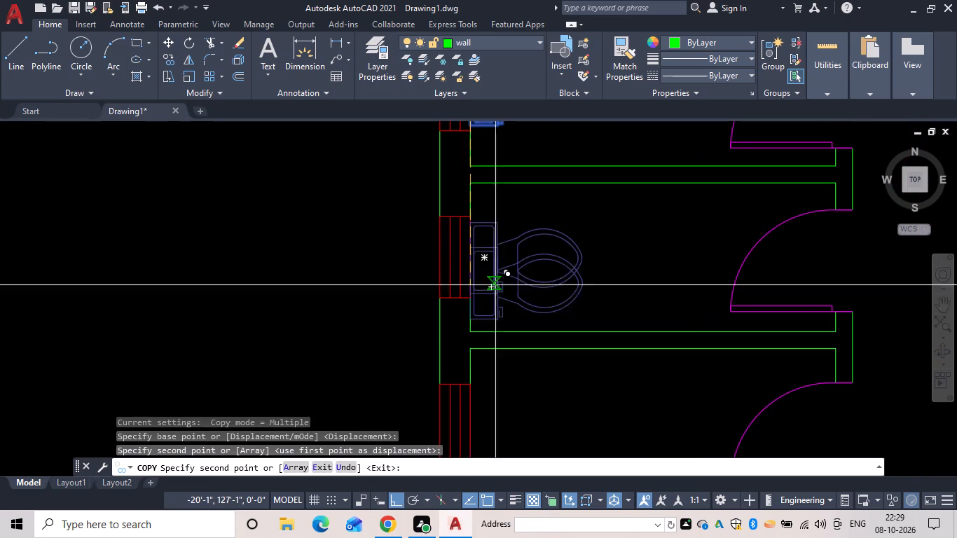
{"action": "scroll", "coordinate": [495, 294], "scroll_direction": "down", "scroll_amount": 1}
{"action": "middle_click_drag", "start_coordinate": [495, 294], "coordinate": [488, 212]}
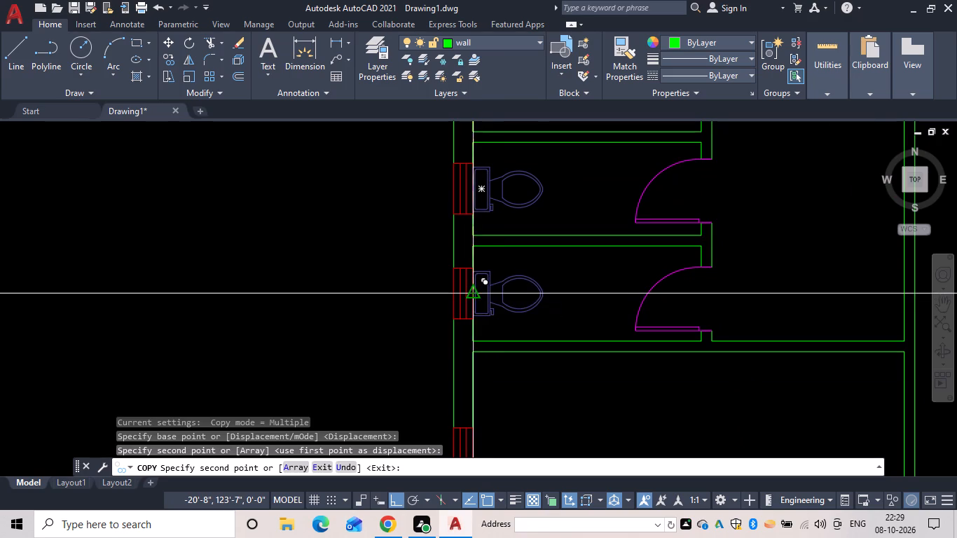
{"action": "left_click", "coordinate": [476, 294]}
{"action": "scroll", "coordinate": [495, 319], "scroll_direction": "down", "scroll_amount": 1}
{"action": "middle_click_drag", "start_coordinate": [490, 319], "coordinate": [500, 219]}
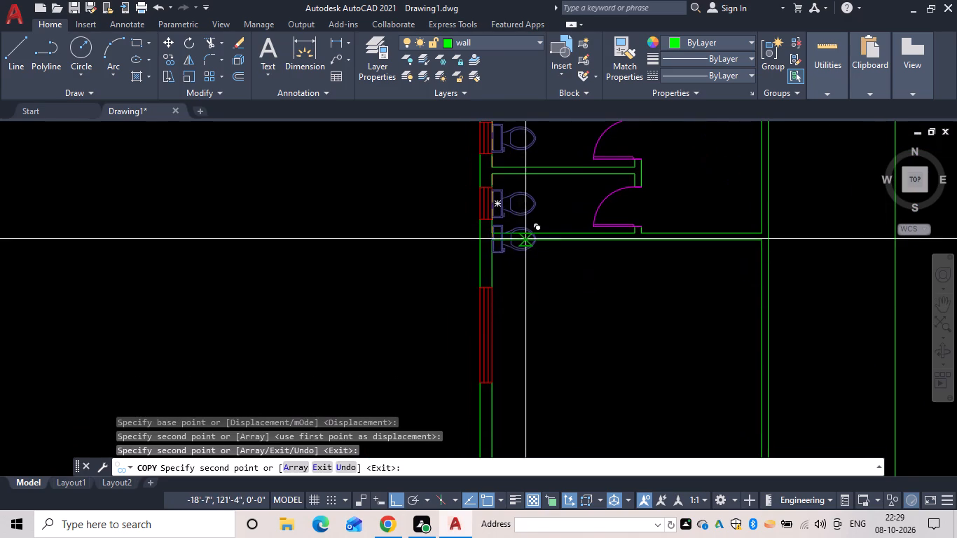
{"action": "middle_click_drag", "start_coordinate": [525, 242], "coordinate": [525, 362]}
{"action": "key", "text": "Escape"}
Examine the toilets placed in the west block and north row of stalls against the rest of the floor plan.
{"action": "scroll", "coordinate": [531, 269], "scroll_direction": "down", "scroll_amount": 1}
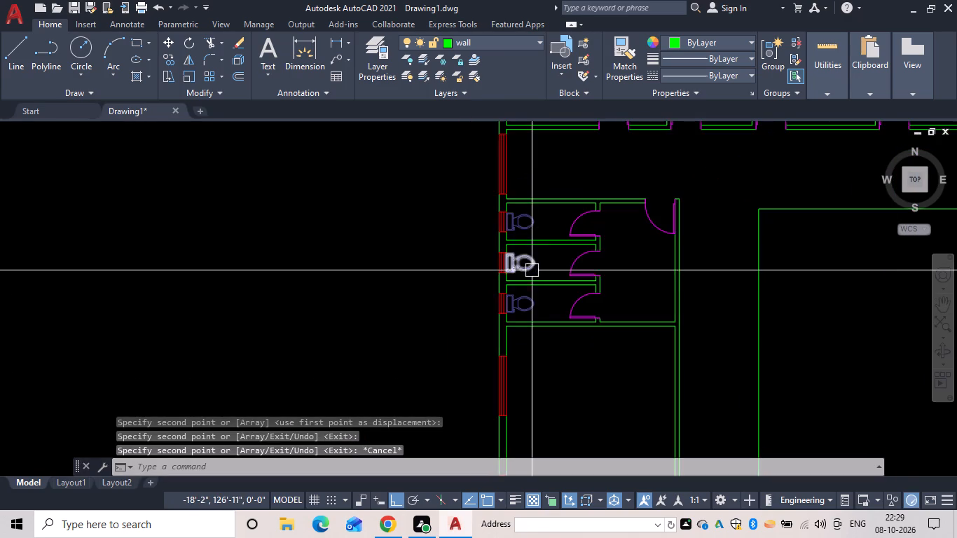
{"action": "scroll", "coordinate": [535, 258], "scroll_direction": "up", "scroll_amount": 1}
{"action": "scroll", "coordinate": [535, 258], "scroll_direction": "down", "scroll_amount": 1}
{"action": "middle_click_drag", "start_coordinate": [535, 258], "coordinate": [520, 322]}
{"action": "scroll", "coordinate": [535, 258], "scroll_direction": "down", "scroll_amount": 1}
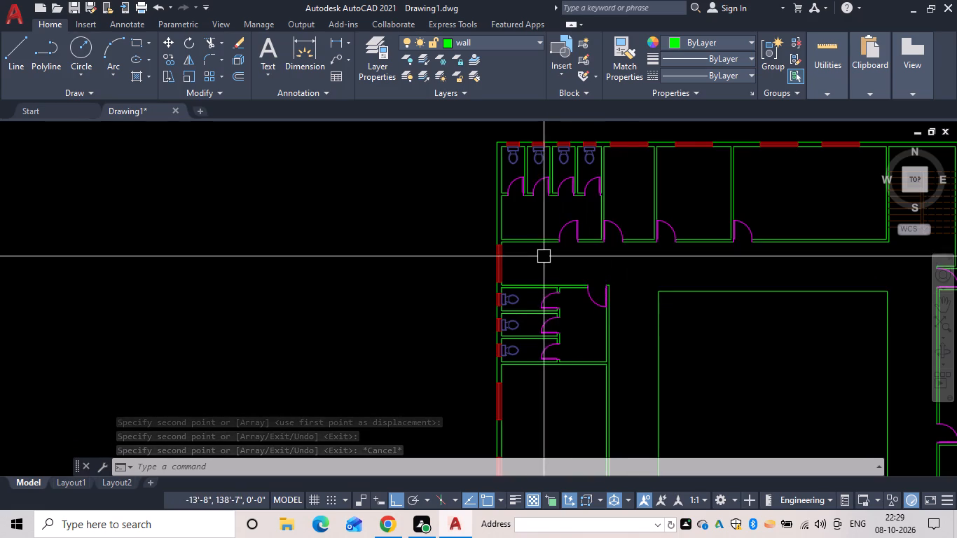
{"action": "scroll", "coordinate": [544, 243], "scroll_direction": "down", "scroll_amount": 1}
{"action": "middle_click_drag", "start_coordinate": [544, 243], "coordinate": [400, 237]}
{"action": "scroll", "coordinate": [442, 203], "scroll_direction": "down", "scroll_amount": 1}
{"action": "middle_click", "coordinate": [442, 203]}
{"action": "scroll", "coordinate": [442, 203], "scroll_direction": "up", "scroll_amount": 2}
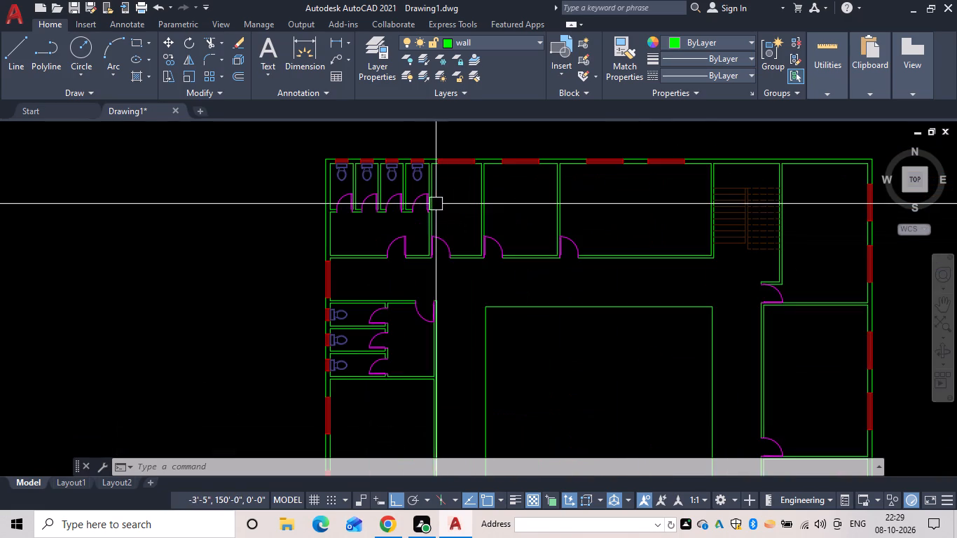
{"action": "scroll", "coordinate": [415, 171], "scroll_direction": "up", "scroll_amount": 6}
{"action": "middle_click_drag", "start_coordinate": [420, 141], "coordinate": [451, 216]}
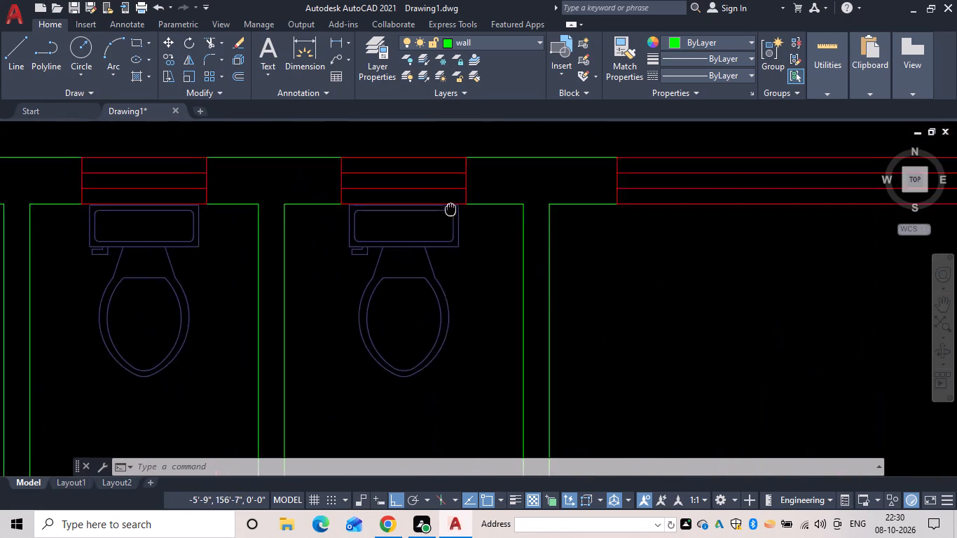
{"action": "middle_click_drag", "start_coordinate": [451, 216], "coordinate": [475, 281]}
{"action": "scroll", "coordinate": [469, 265], "scroll_direction": "up", "scroll_amount": 1}
{"action": "scroll", "coordinate": [474, 306], "scroll_direction": "down", "scroll_amount": 4}
{"action": "middle_click", "coordinate": [474, 306]}
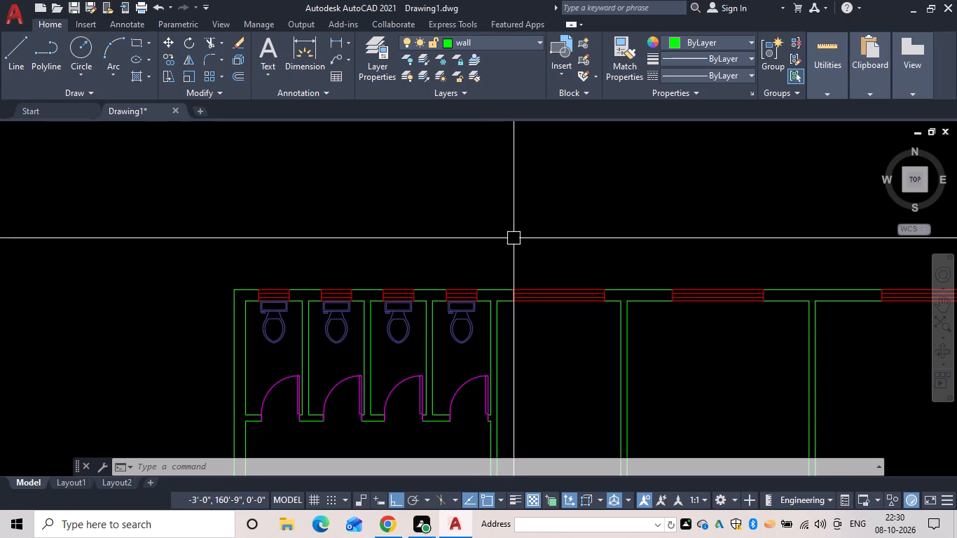
Make beches the current layer.
{"action": "scroll", "coordinate": [425, 282], "scroll_direction": "down", "scroll_amount": 3}
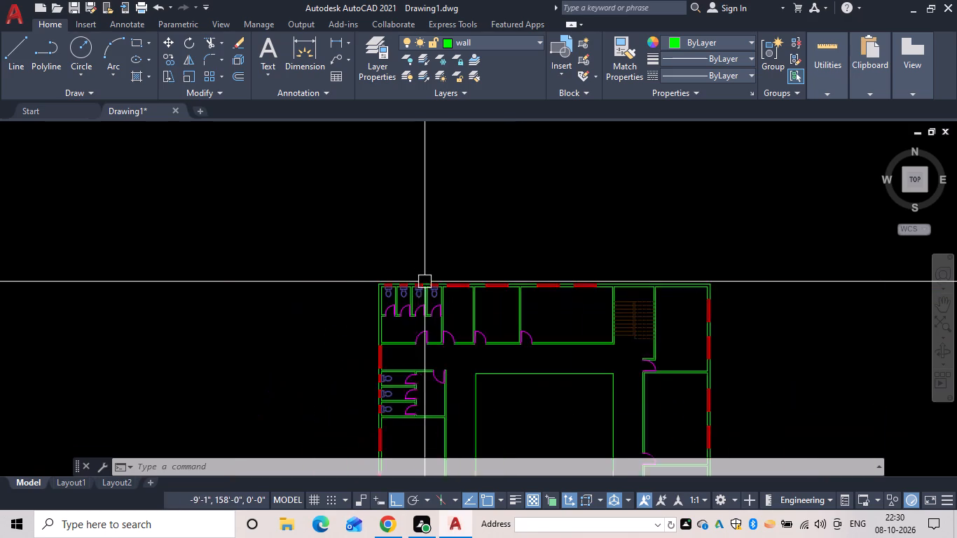
{"action": "middle_click_drag", "start_coordinate": [420, 260], "coordinate": [450, 177]}
{"action": "left_click", "coordinate": [488, 43]}
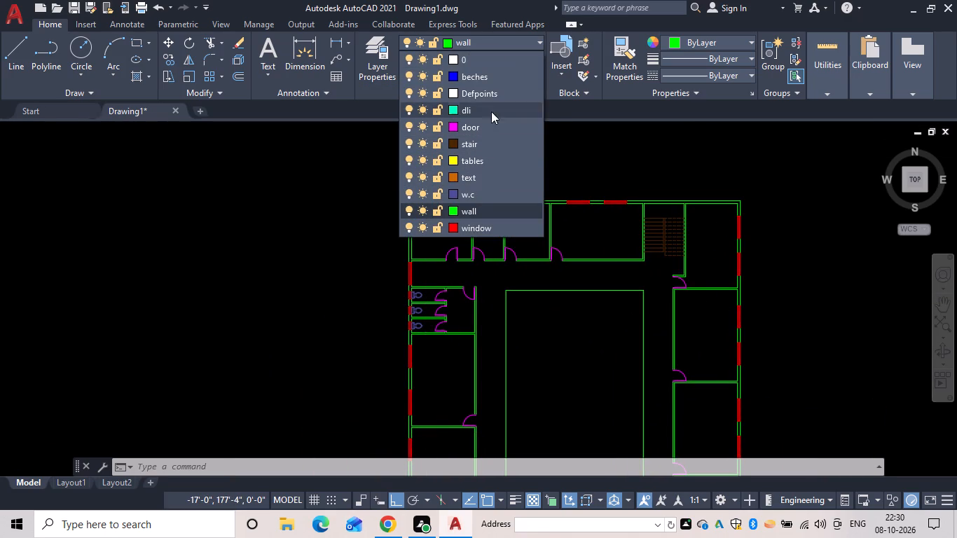
{"action": "left_click", "coordinate": [500, 76]}
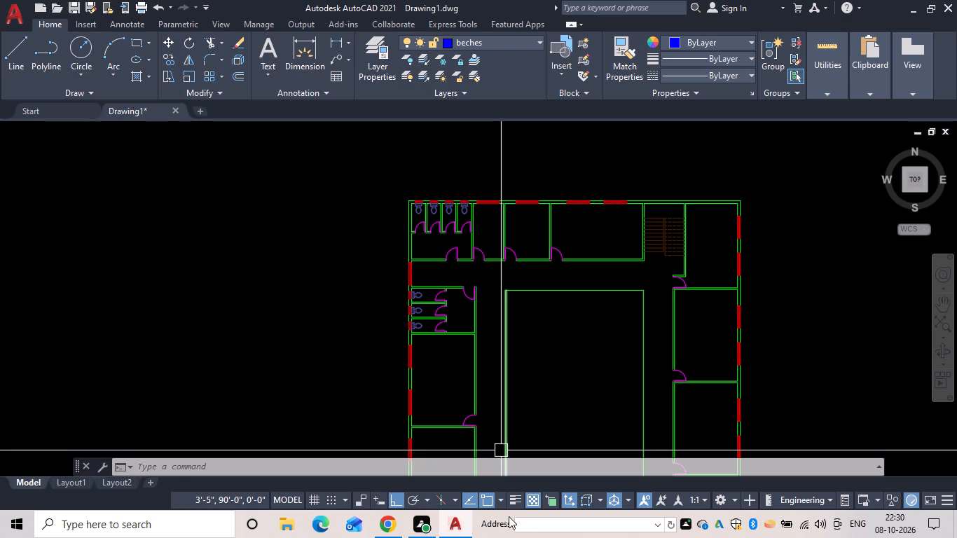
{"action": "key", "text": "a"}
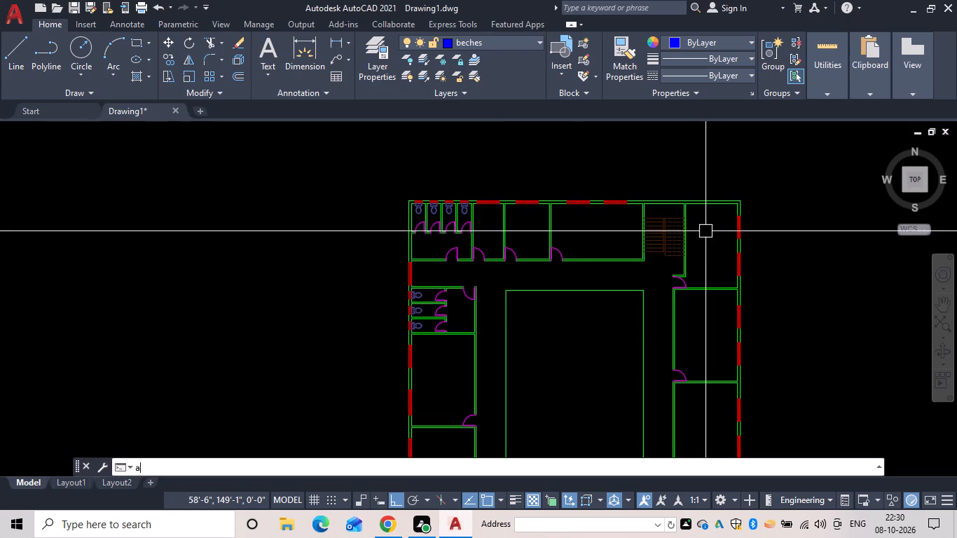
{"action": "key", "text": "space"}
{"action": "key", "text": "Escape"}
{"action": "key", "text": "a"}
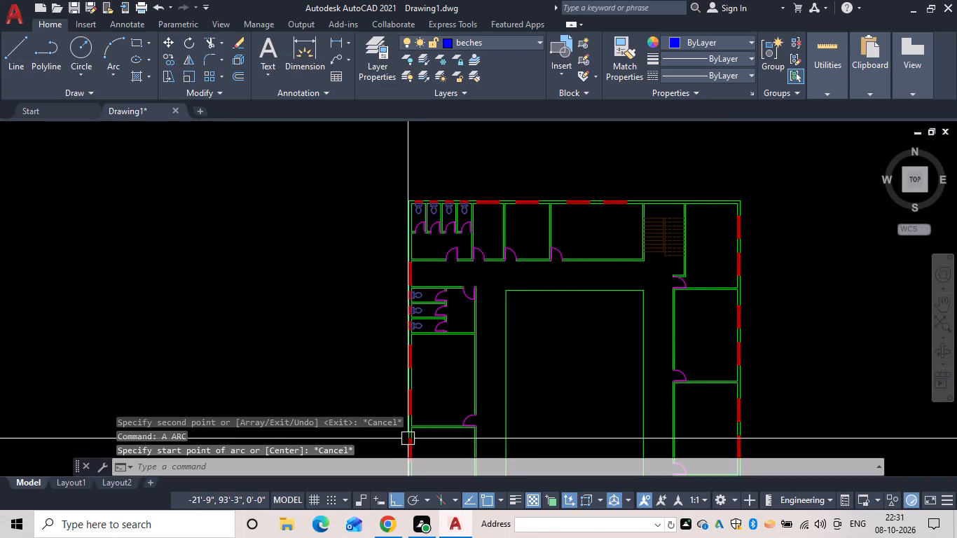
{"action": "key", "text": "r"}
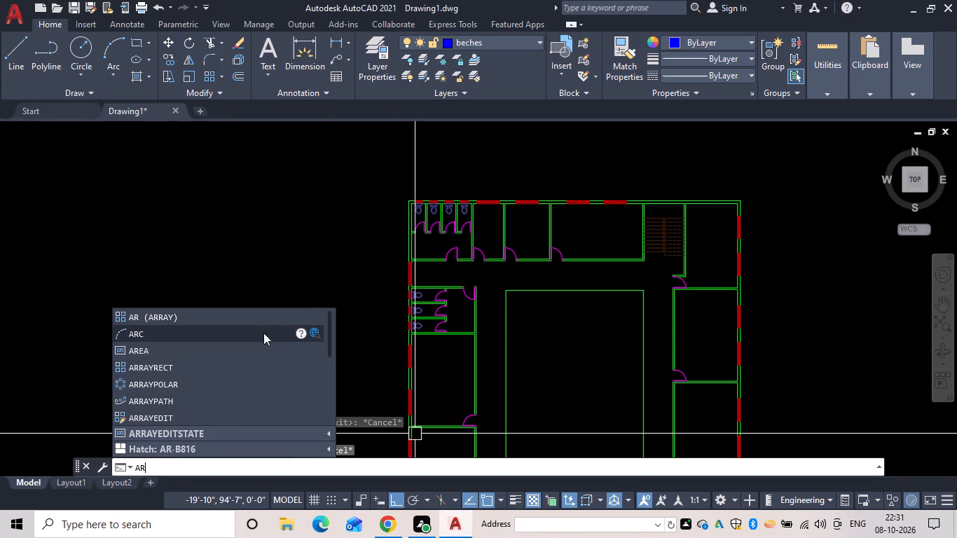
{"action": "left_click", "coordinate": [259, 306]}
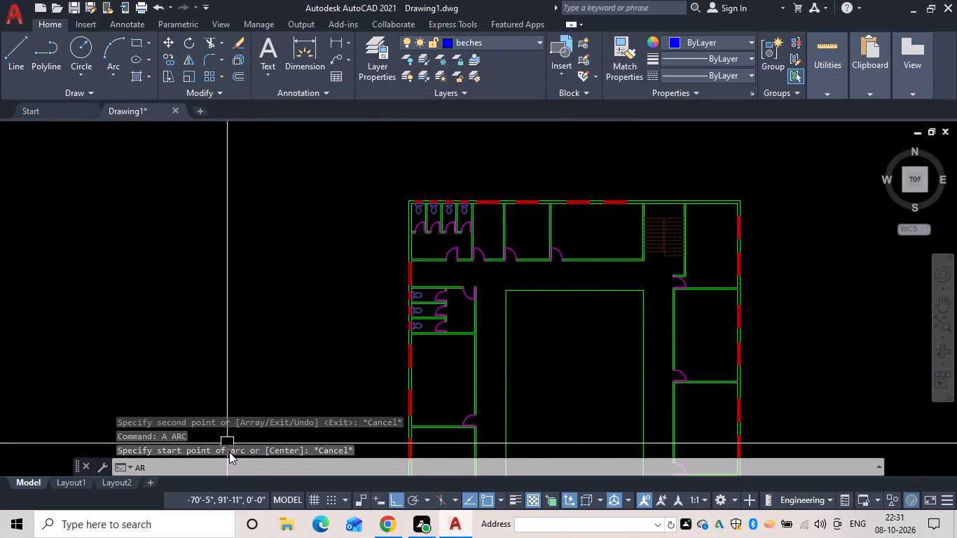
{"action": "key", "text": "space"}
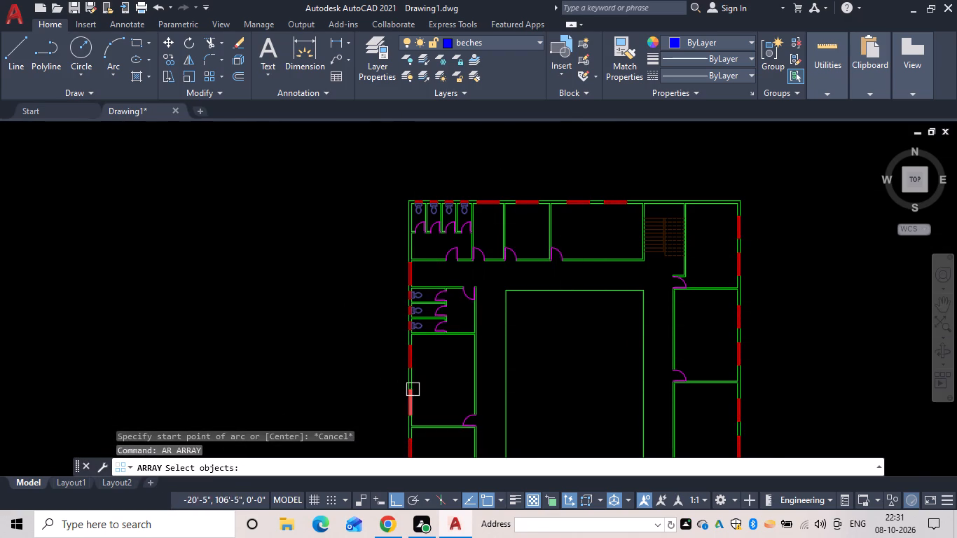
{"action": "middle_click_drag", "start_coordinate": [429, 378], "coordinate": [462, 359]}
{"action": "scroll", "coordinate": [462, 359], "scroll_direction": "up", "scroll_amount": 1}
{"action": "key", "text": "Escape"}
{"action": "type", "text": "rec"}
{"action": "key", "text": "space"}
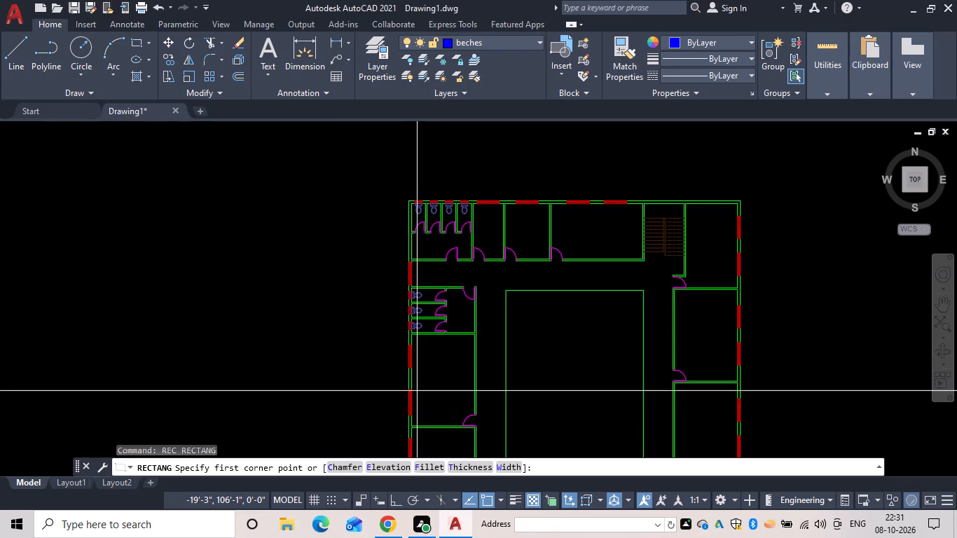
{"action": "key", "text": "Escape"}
Draw guide lines from the west room's door jamb: 2' north along the wall, continuing 2' west into the room.
{"action": "key", "text": "l"}
{"action": "key", "text": "space"}
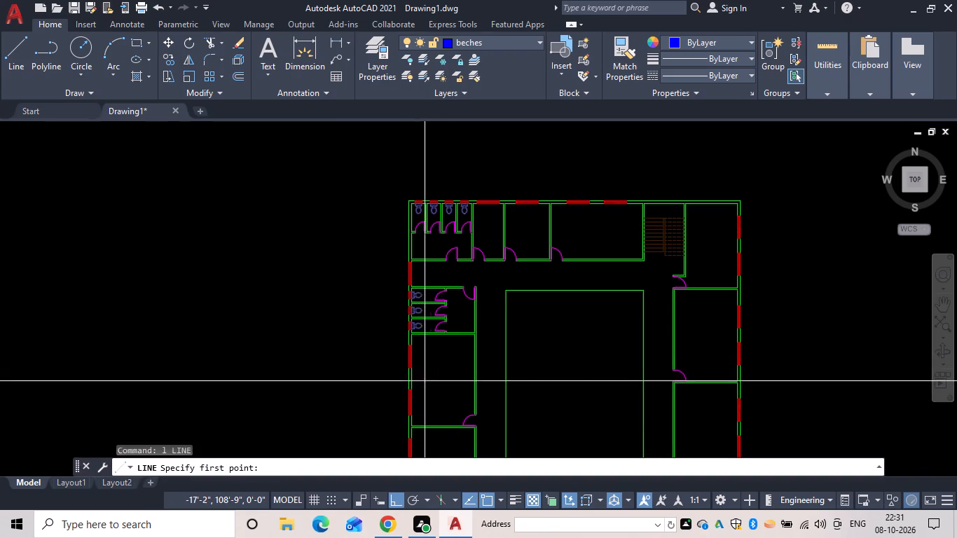
{"action": "middle_click_drag", "start_coordinate": [421, 353], "coordinate": [424, 252]}
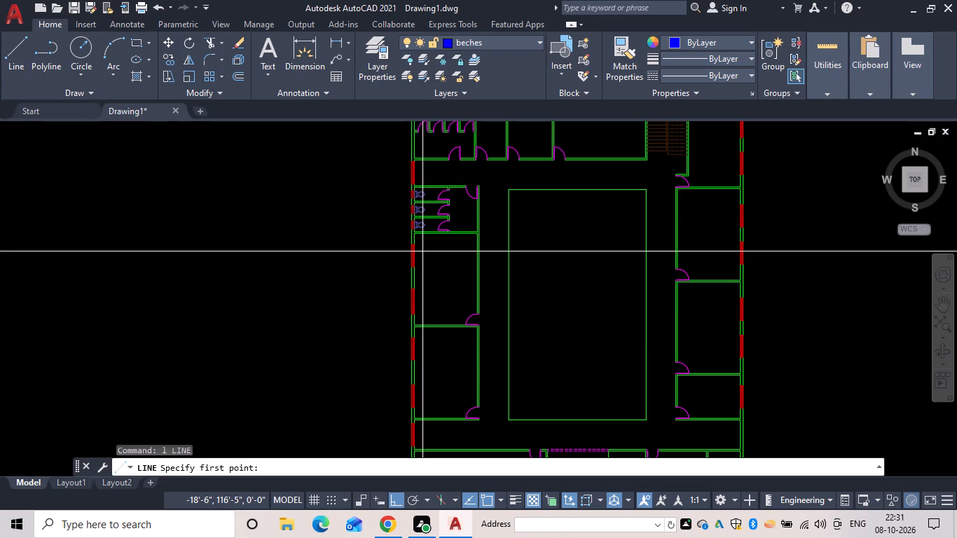
{"action": "scroll", "coordinate": [451, 309], "scroll_direction": "up", "scroll_amount": 2}
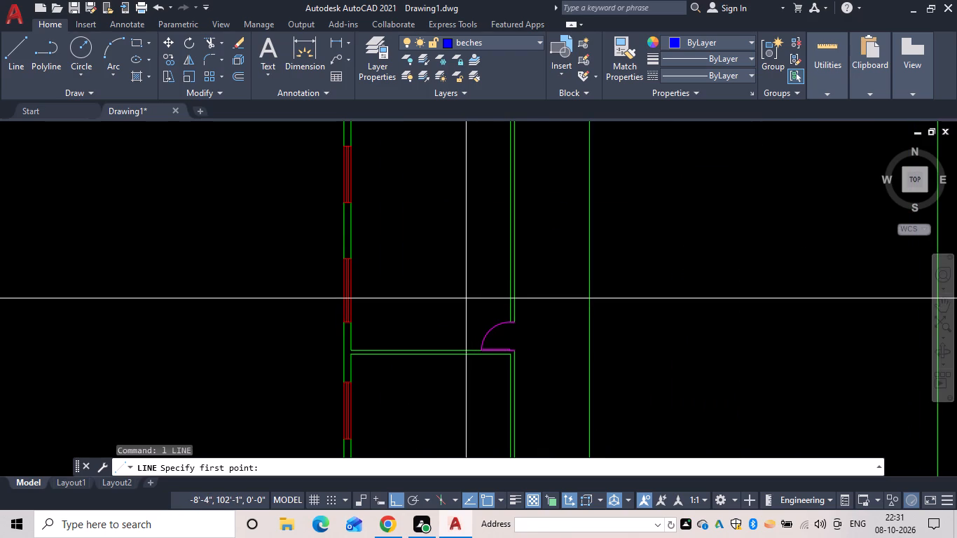
{"action": "scroll", "coordinate": [477, 315], "scroll_direction": "up", "scroll_amount": 2}
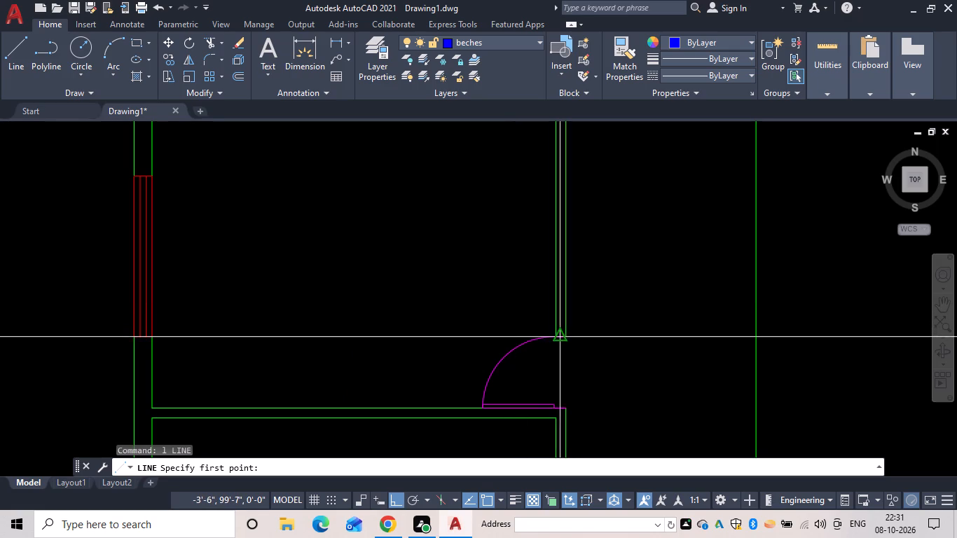
{"action": "left_click", "coordinate": [549, 335]}
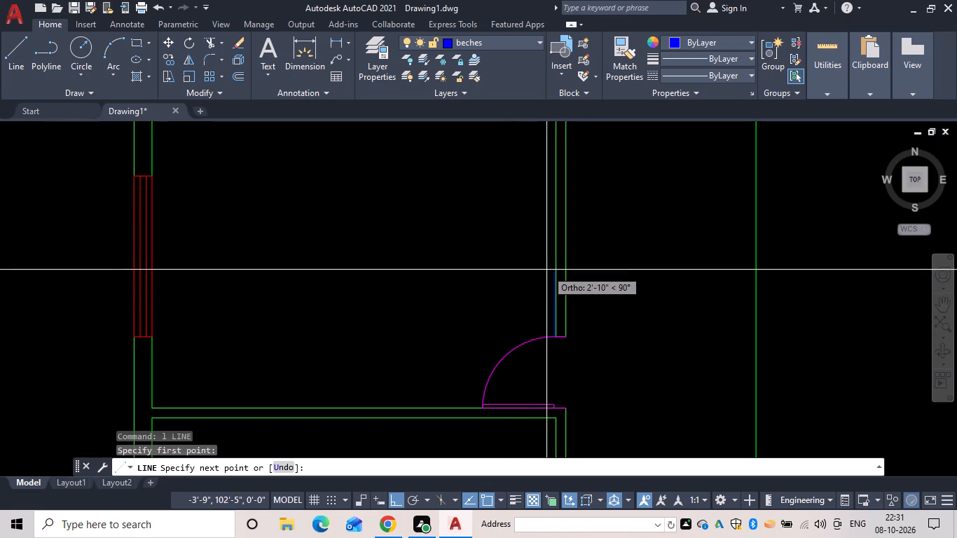
{"action": "type", "text": "2'"}
{"action": "key", "text": "space"}
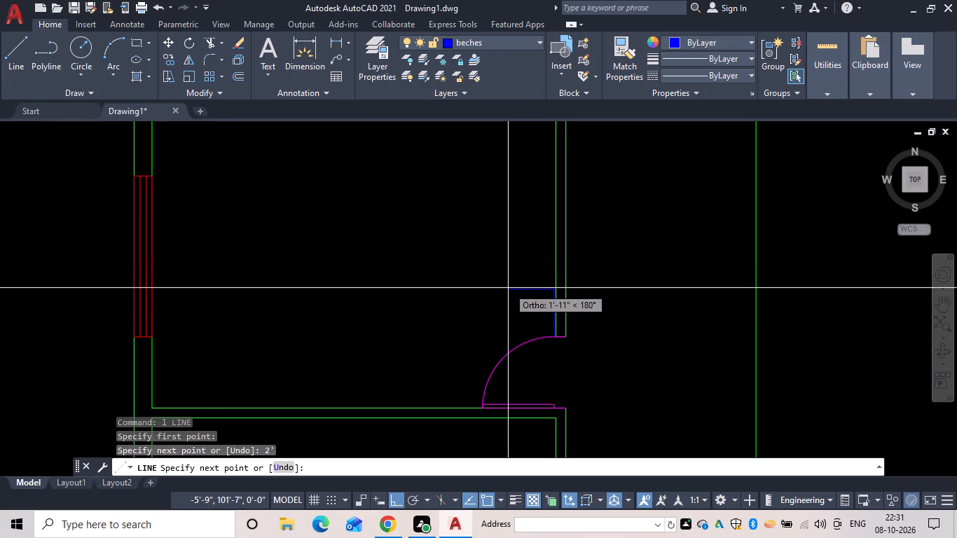
{"action": "type", "text": "2'"}
{"action": "key", "text": "space"}
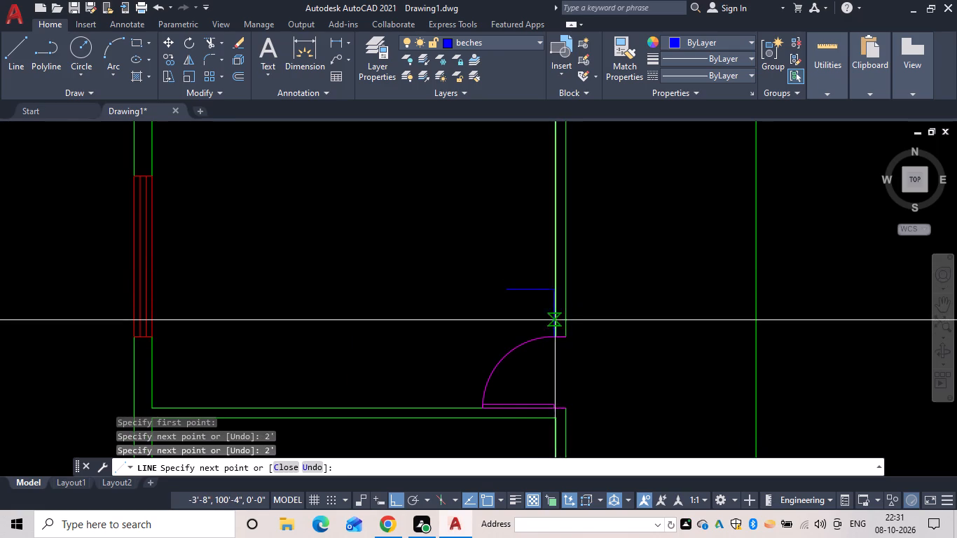
{"action": "key", "text": "Escape"}
Draw a seat square about 1'-2" per side, extending northwest from the free end of the guide lines.
{"action": "key", "text": "r"}
{"action": "type", "text": "ec"}
{"action": "key", "text": "space"}
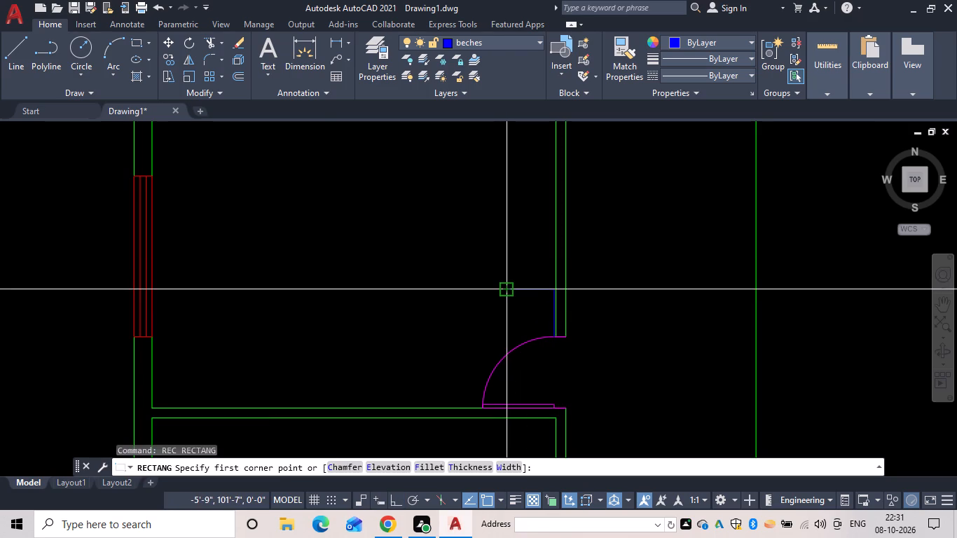
{"action": "left_click", "coordinate": [506, 288]}
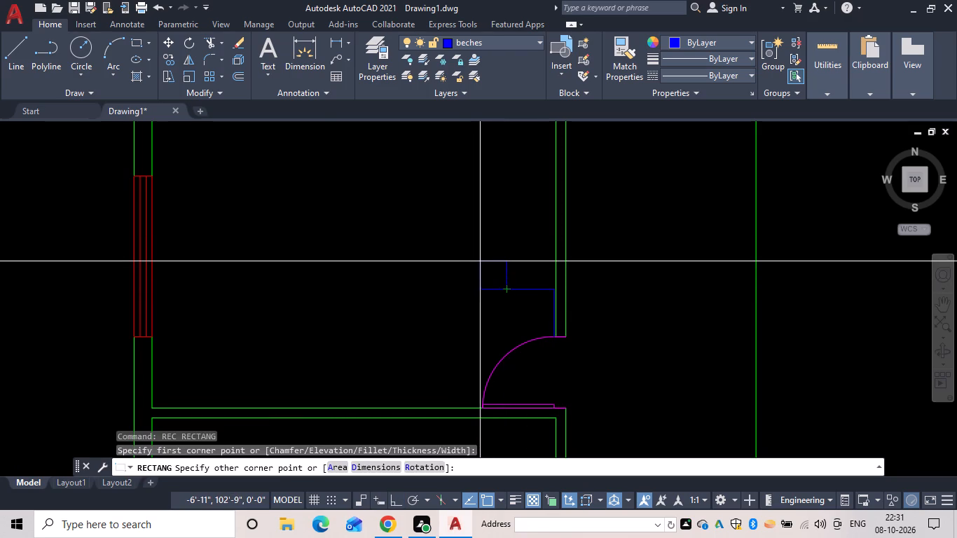
{"action": "left_click", "coordinate": [480, 261]}
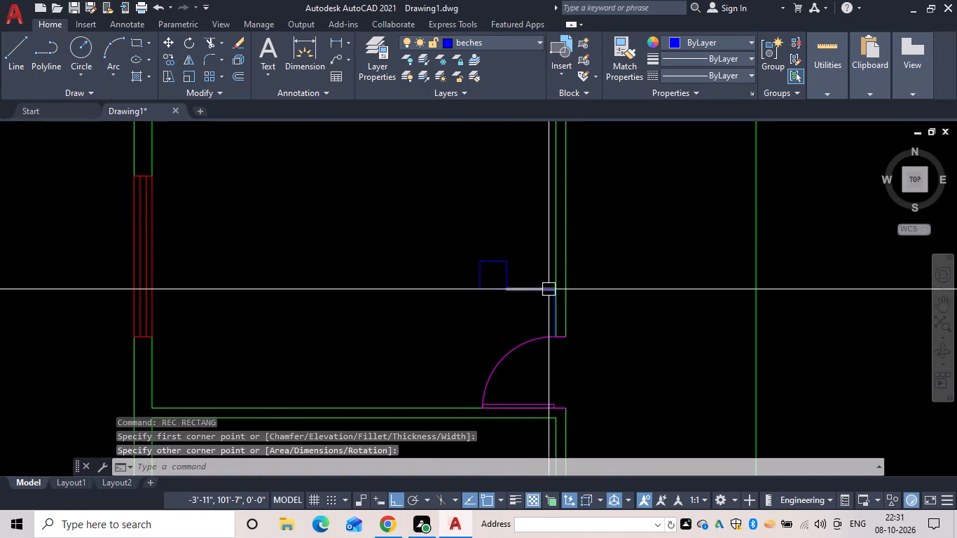
Erase the two guide lines beside the door.
{"action": "left_click_drag", "start_coordinate": [549, 289], "coordinate": [556, 305]}
{"action": "left_click", "coordinate": [557, 309]}
{"action": "key", "text": "e"}
{"action": "key", "text": "space"}
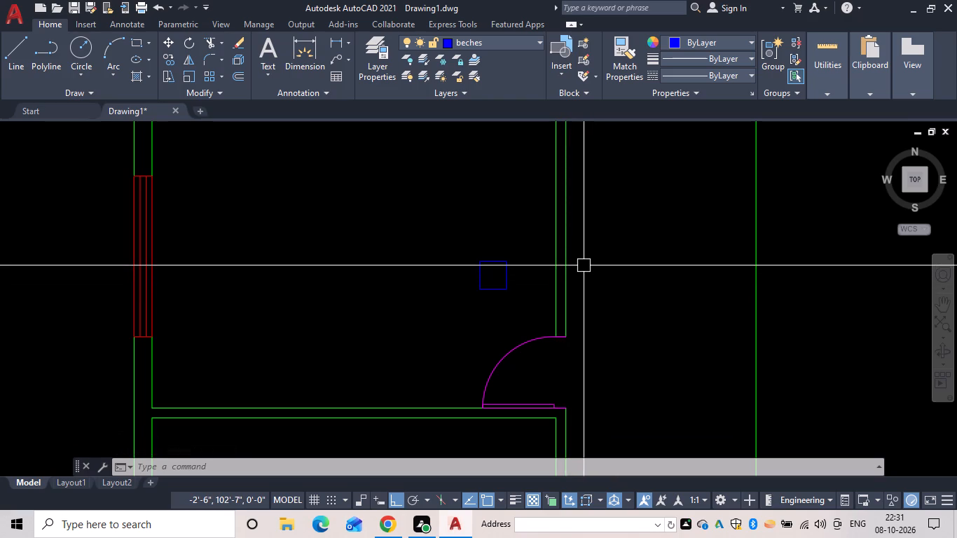
Create a rectangular array of the seat square with three columns running west and four rows running north.
{"action": "scroll", "coordinate": [520, 278], "scroll_direction": "down", "scroll_amount": 1}
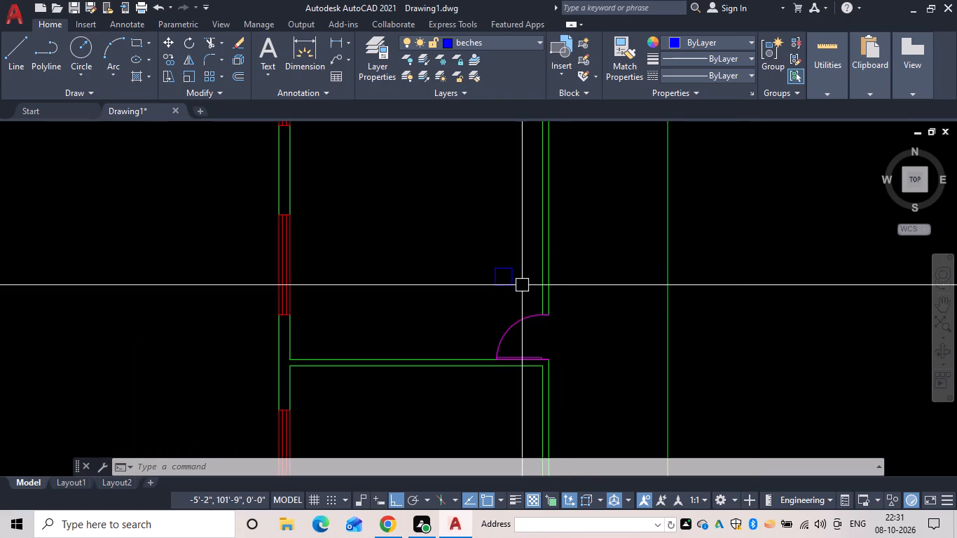
{"action": "scroll", "coordinate": [567, 294], "scroll_direction": "down", "scroll_amount": 1}
{"action": "key", "text": "Escape"}
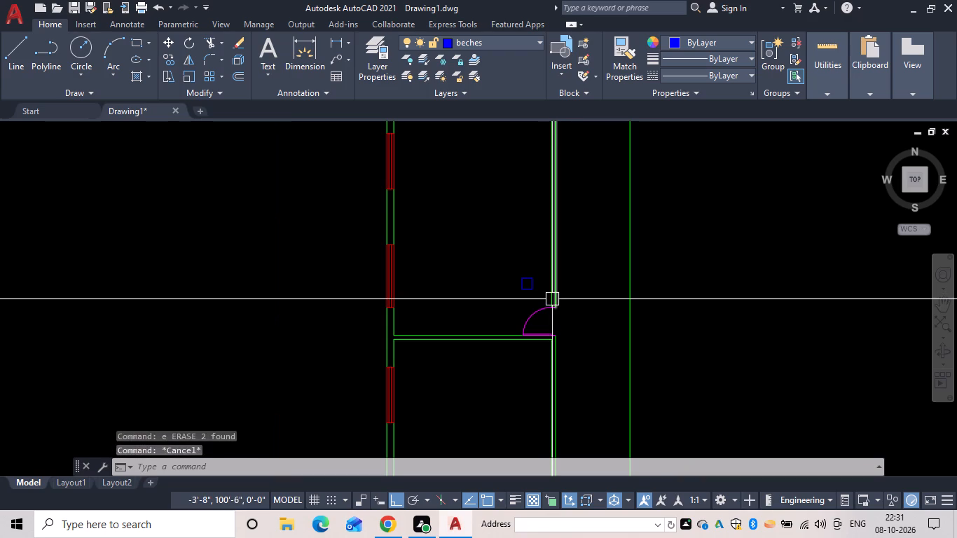
{"action": "key", "text": "Escape"}
{"action": "key", "text": "a"}
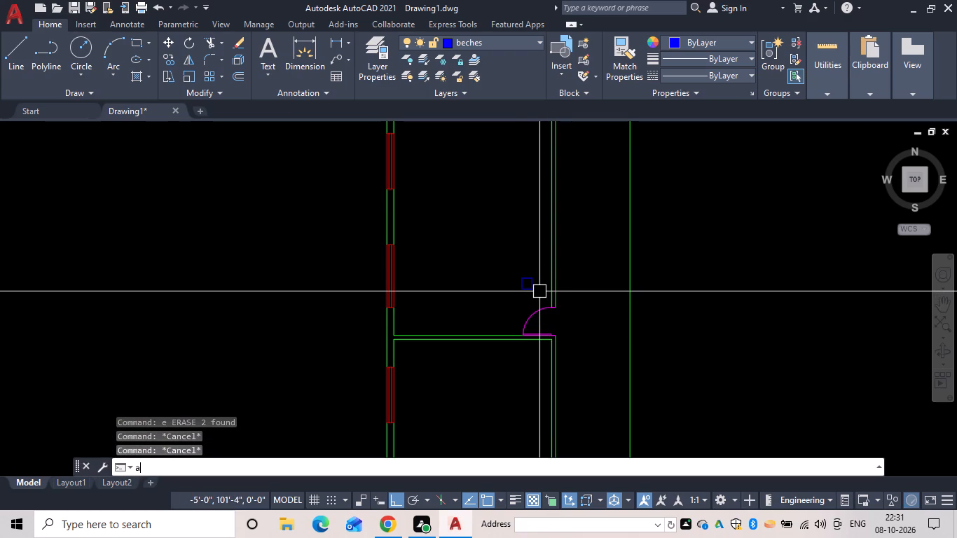
{"action": "key", "text": "r"}
{"action": "type", "text": "ay"}
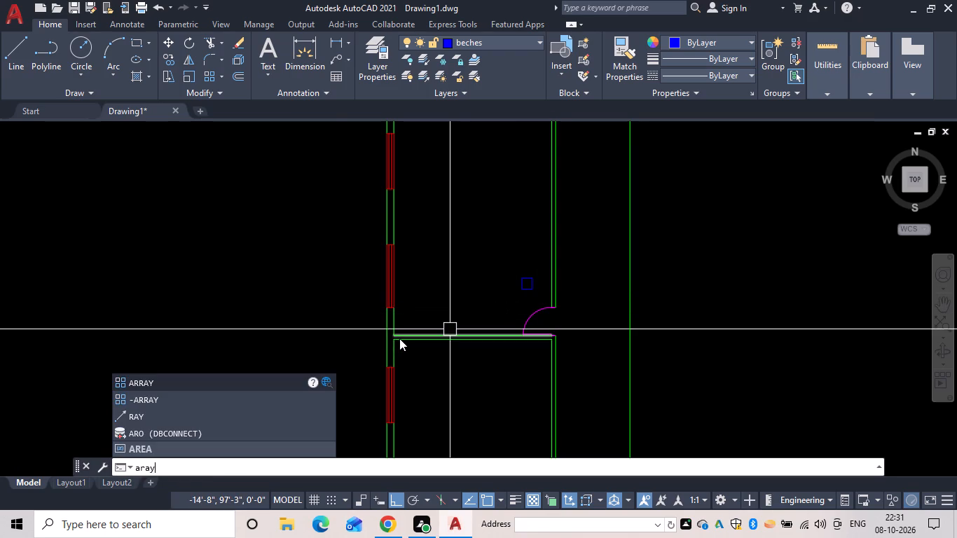
{"action": "key", "text": "space"}
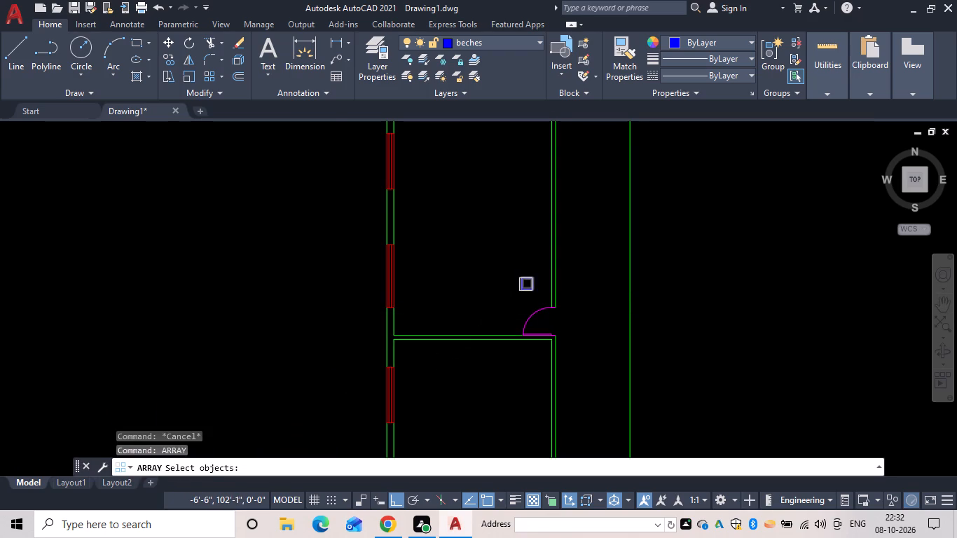
{"action": "left_click", "coordinate": [525, 284]}
{"action": "key", "text": "space"}
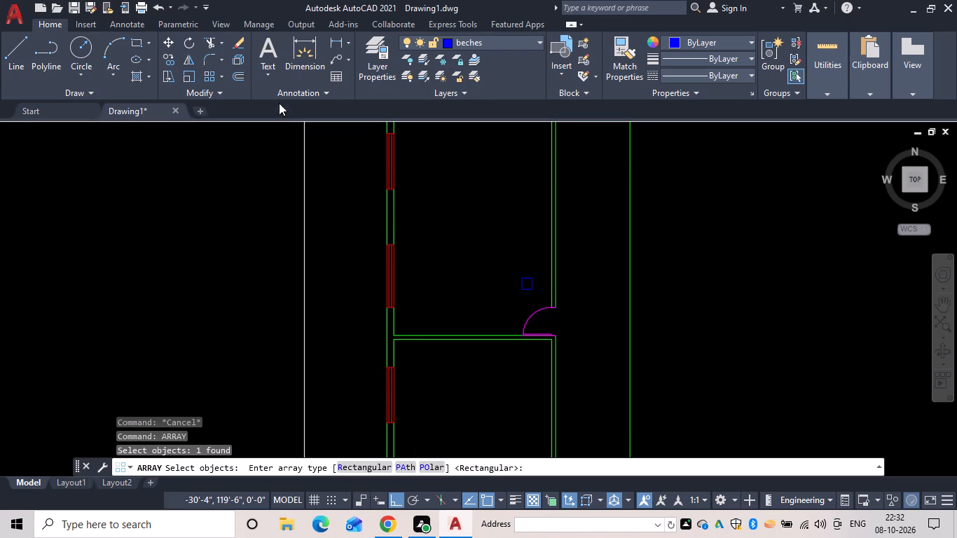
{"action": "left_click", "coordinate": [363, 467]}
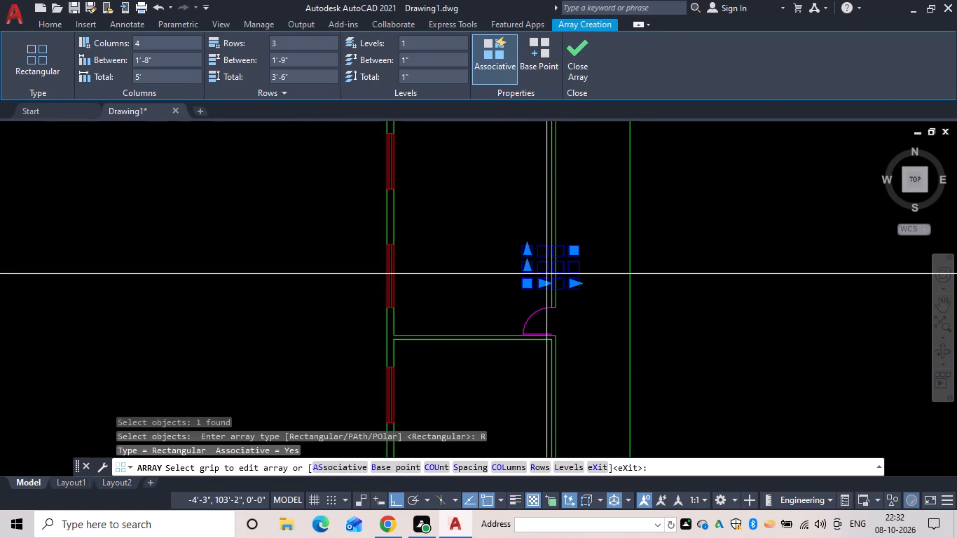
{"action": "left_click", "coordinate": [530, 249]}
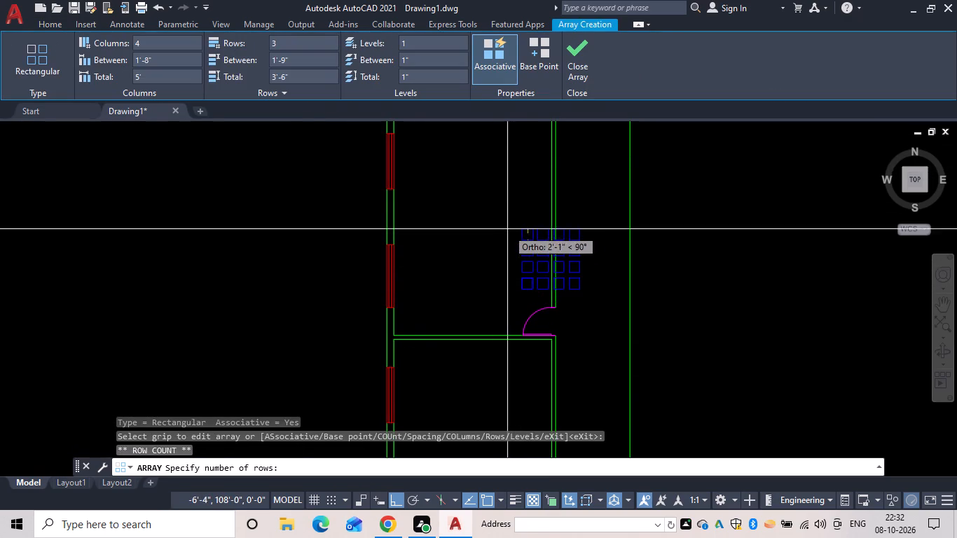
{"action": "key", "text": "Escape"}
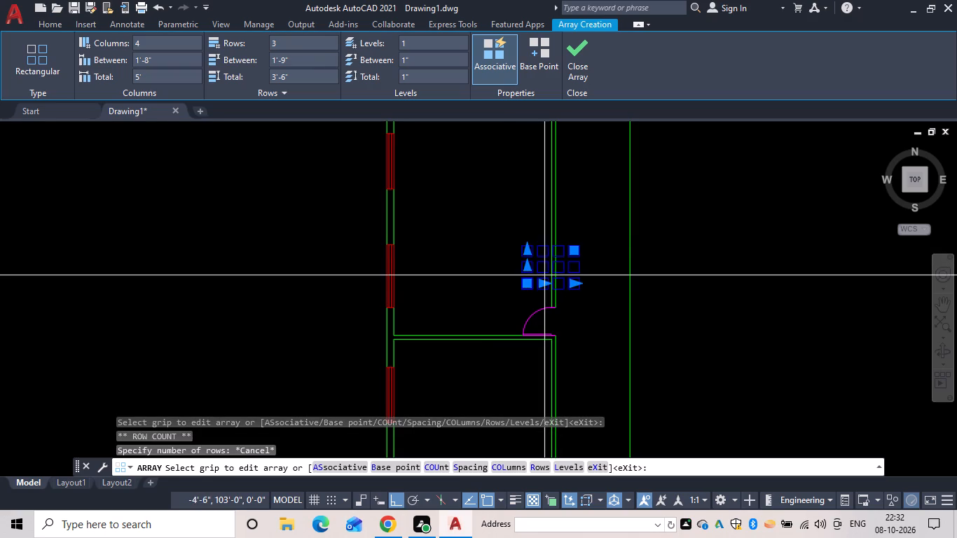
{"action": "left_click", "coordinate": [572, 285]}
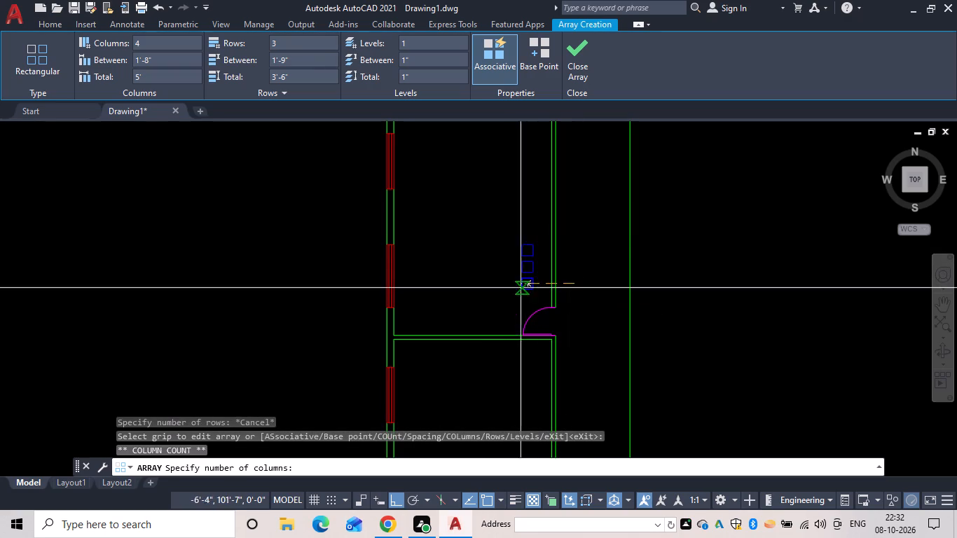
{"action": "left_click", "coordinate": [485, 224]}
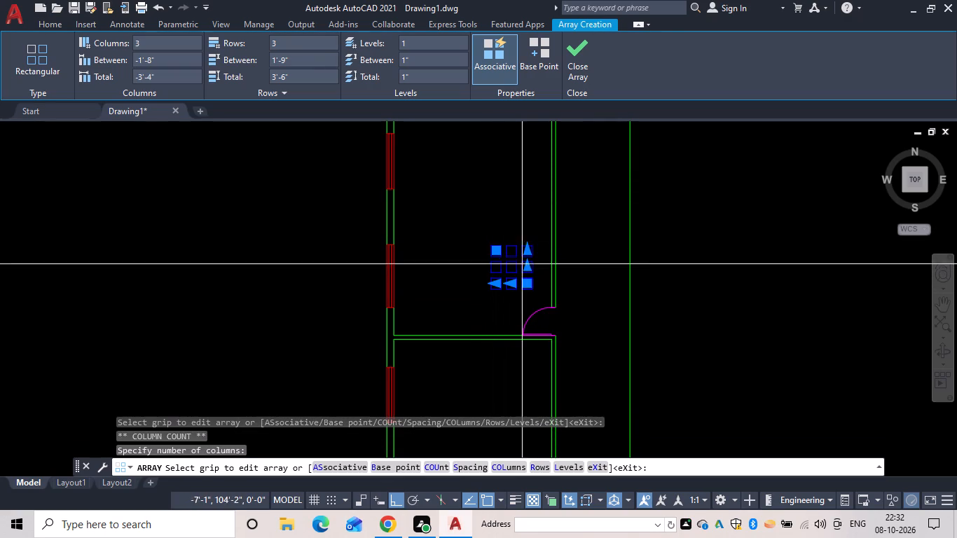
{"action": "left_click", "coordinate": [527, 249]}
{"action": "left_click", "coordinate": [526, 226]}
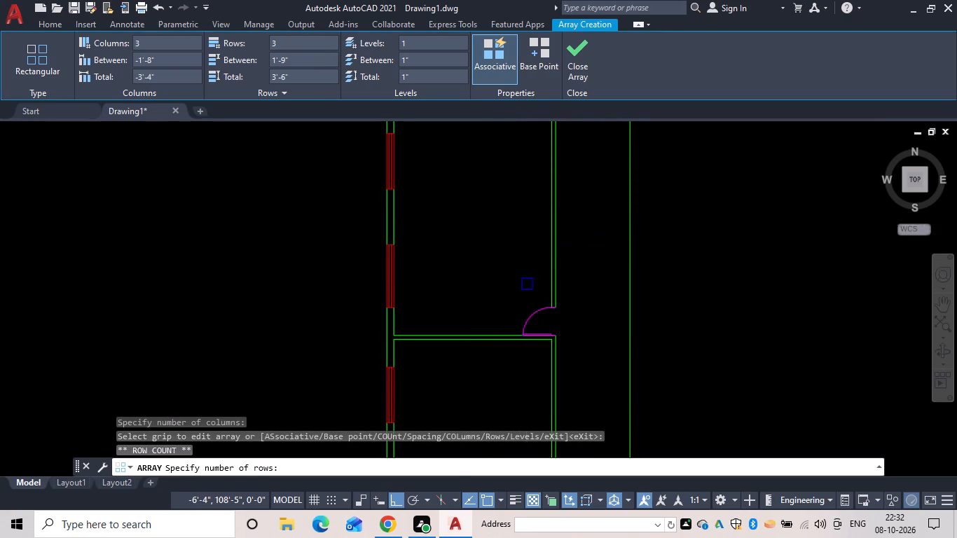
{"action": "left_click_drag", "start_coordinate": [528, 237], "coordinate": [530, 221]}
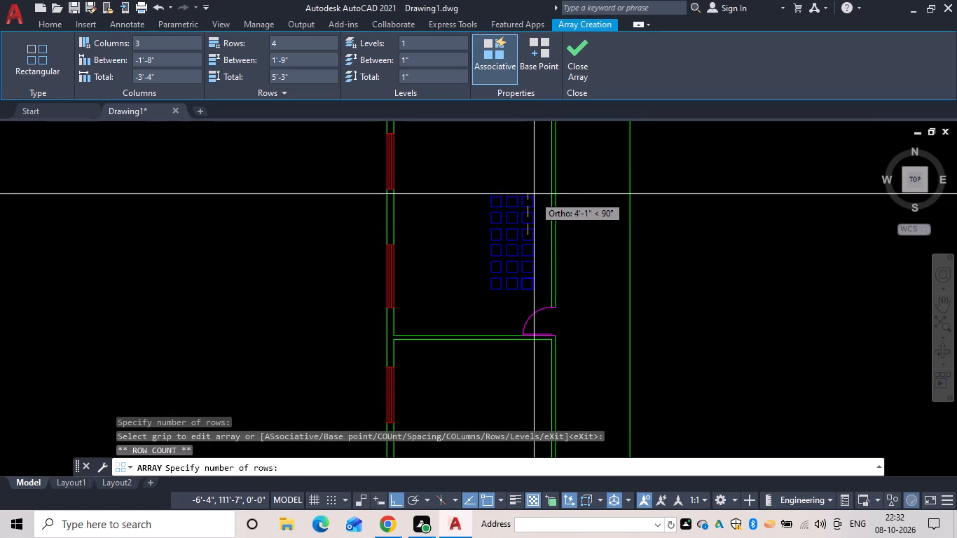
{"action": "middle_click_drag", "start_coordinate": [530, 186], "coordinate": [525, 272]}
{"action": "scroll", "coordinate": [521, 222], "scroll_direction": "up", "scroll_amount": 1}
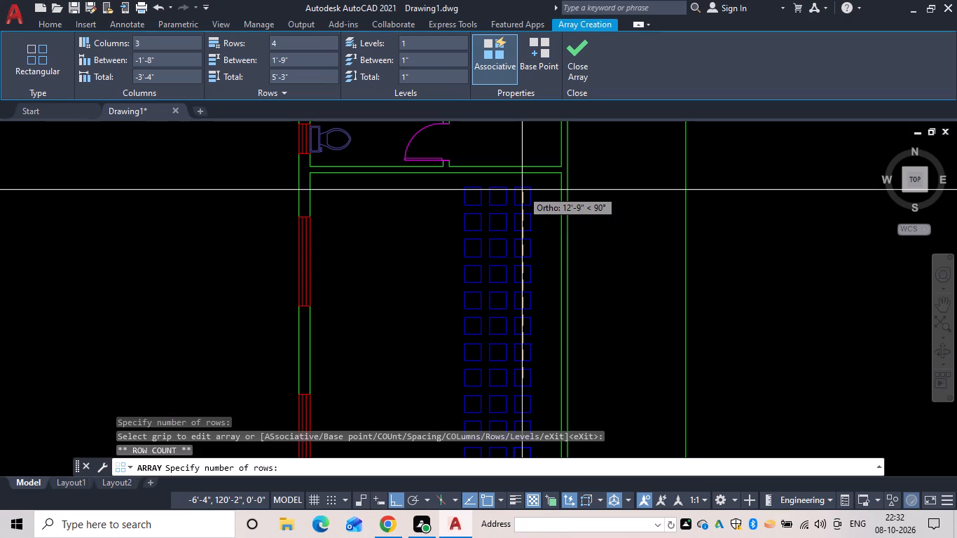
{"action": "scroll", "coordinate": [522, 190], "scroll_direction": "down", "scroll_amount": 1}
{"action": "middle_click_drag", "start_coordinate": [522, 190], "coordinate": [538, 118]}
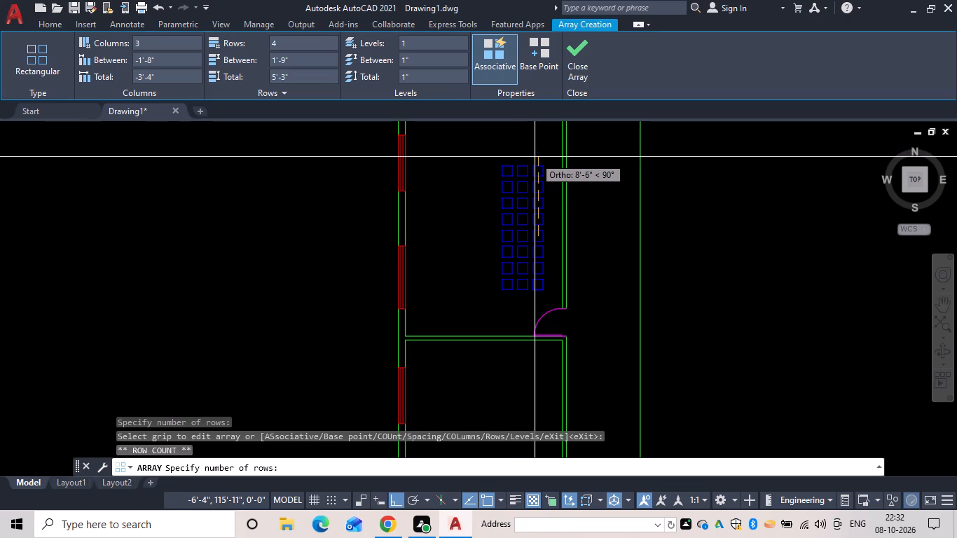
Set the array's column spacing to 1'.
{"action": "left_click", "coordinate": [167, 60]}
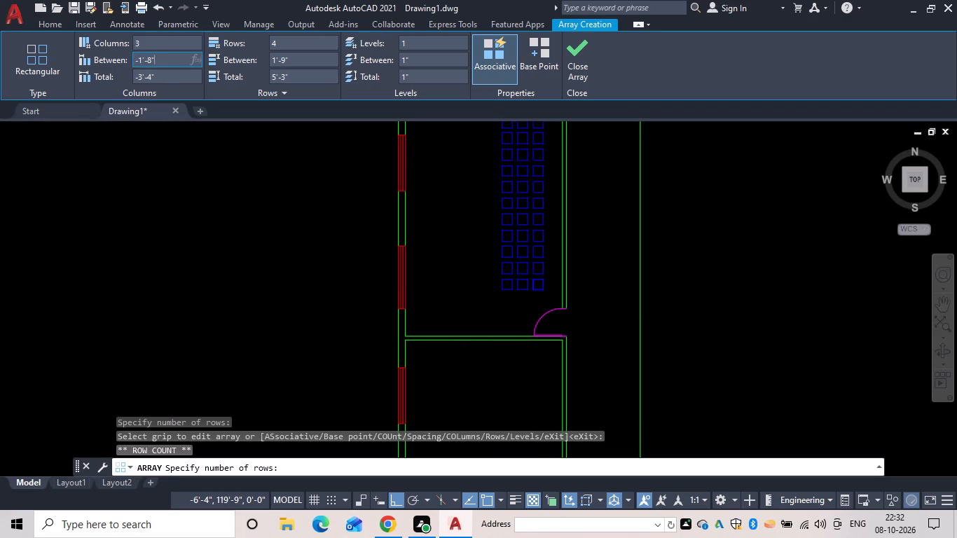
{"action": "key", "text": "BackSpace"}
{"action": "key", "text": "BackSpace"}
{"action": "key", "text": "BackSpace"}
{"action": "key", "text": "BackSpace"}
{"action": "type", "text": "1'"}
{"action": "key", "text": "Return"}
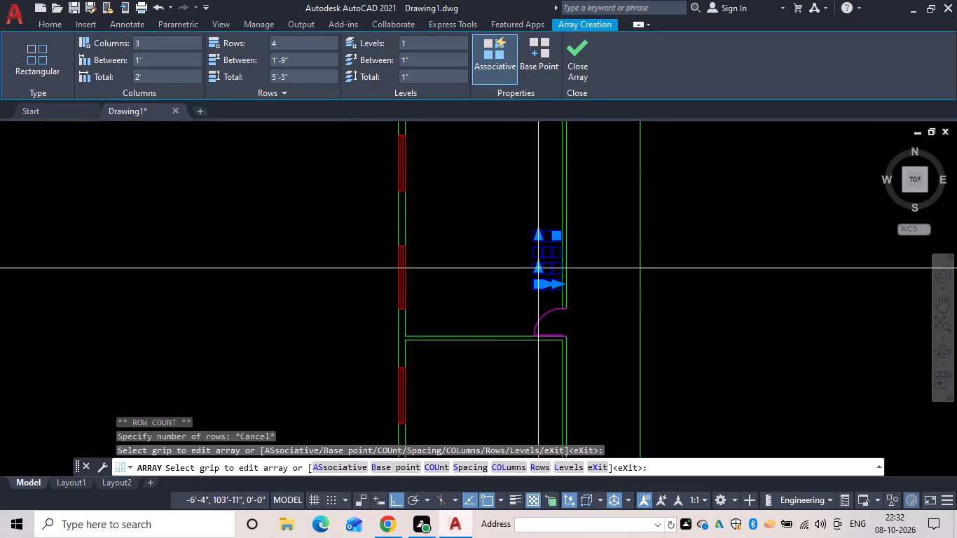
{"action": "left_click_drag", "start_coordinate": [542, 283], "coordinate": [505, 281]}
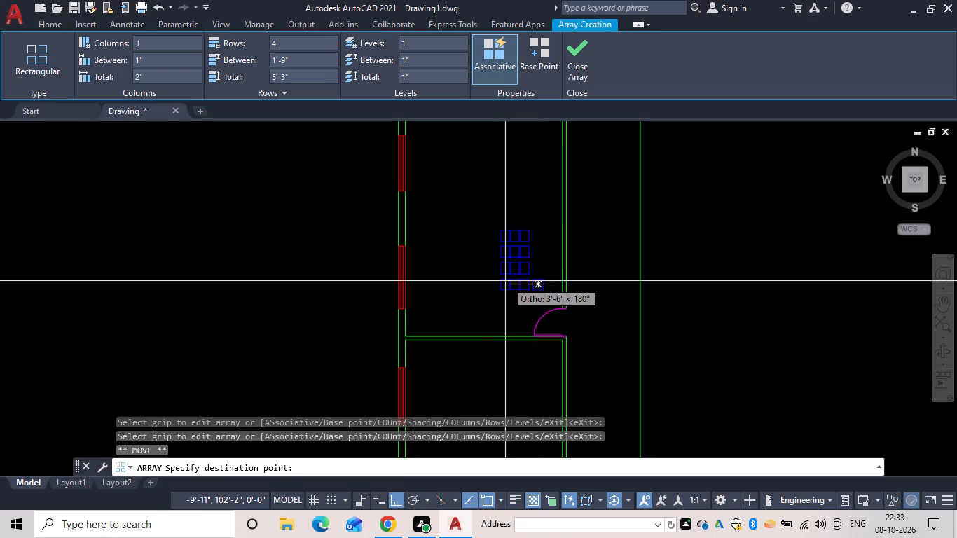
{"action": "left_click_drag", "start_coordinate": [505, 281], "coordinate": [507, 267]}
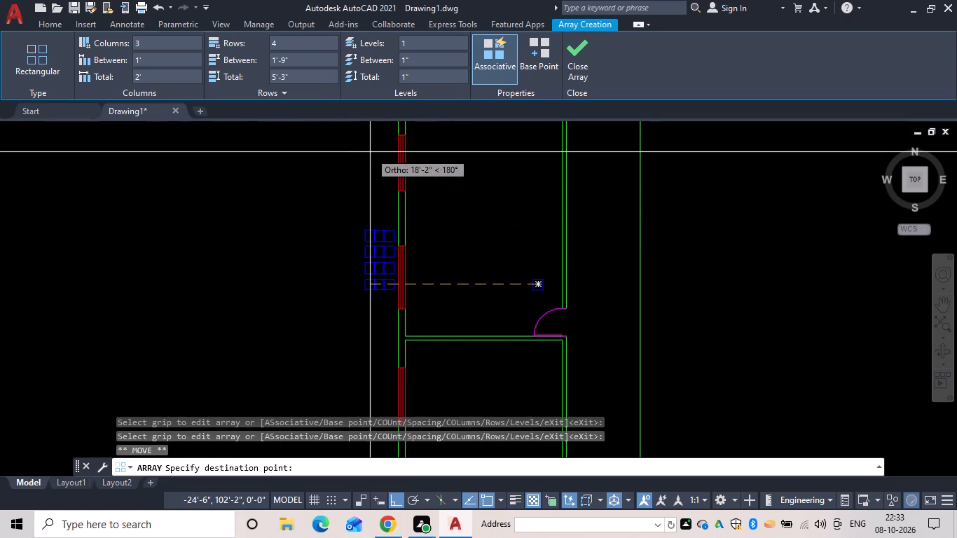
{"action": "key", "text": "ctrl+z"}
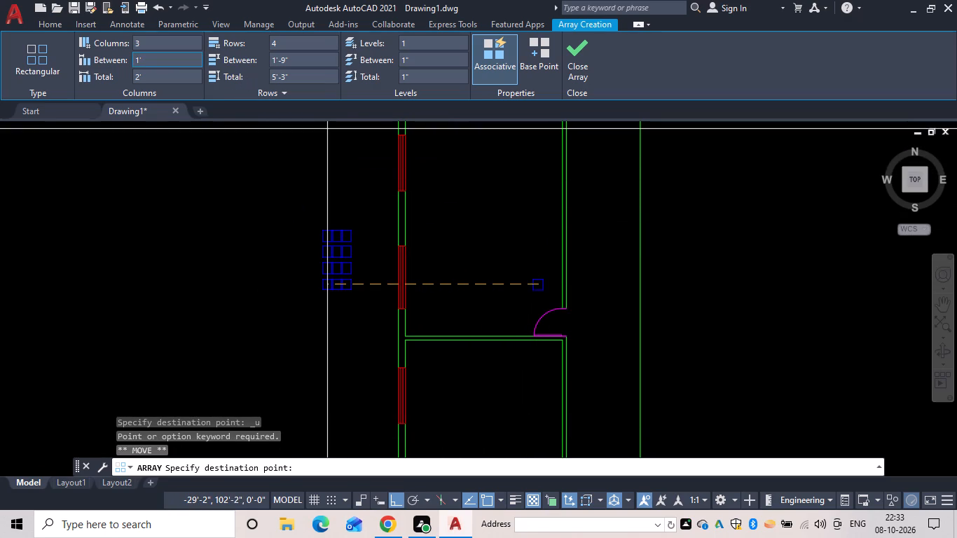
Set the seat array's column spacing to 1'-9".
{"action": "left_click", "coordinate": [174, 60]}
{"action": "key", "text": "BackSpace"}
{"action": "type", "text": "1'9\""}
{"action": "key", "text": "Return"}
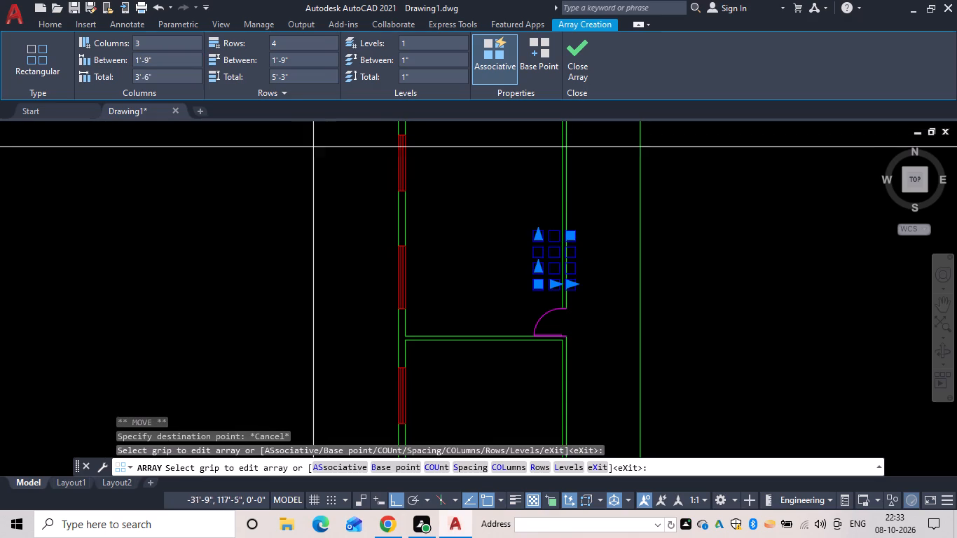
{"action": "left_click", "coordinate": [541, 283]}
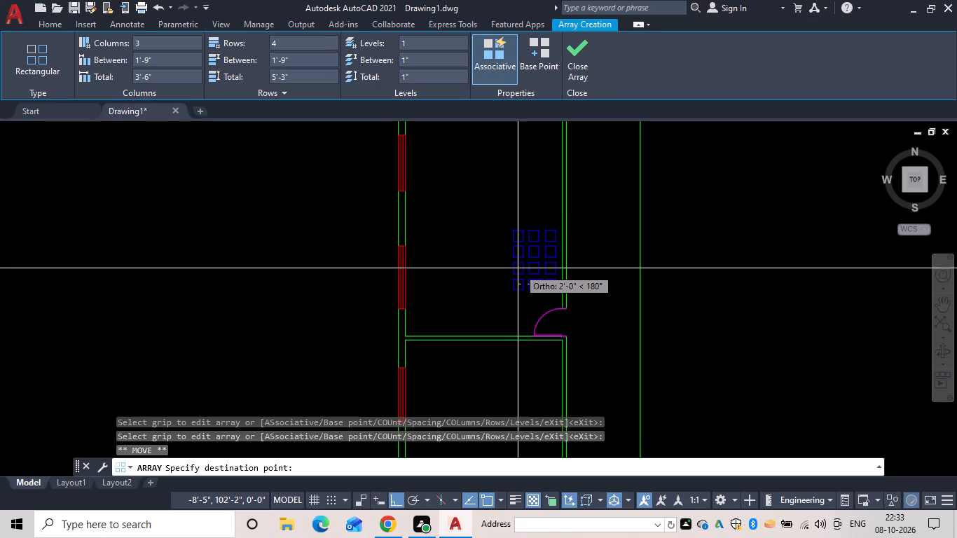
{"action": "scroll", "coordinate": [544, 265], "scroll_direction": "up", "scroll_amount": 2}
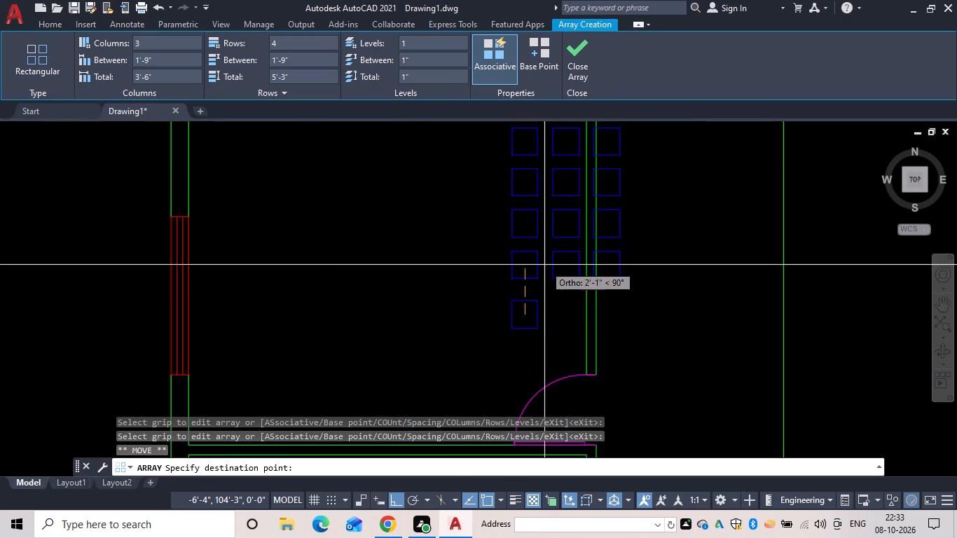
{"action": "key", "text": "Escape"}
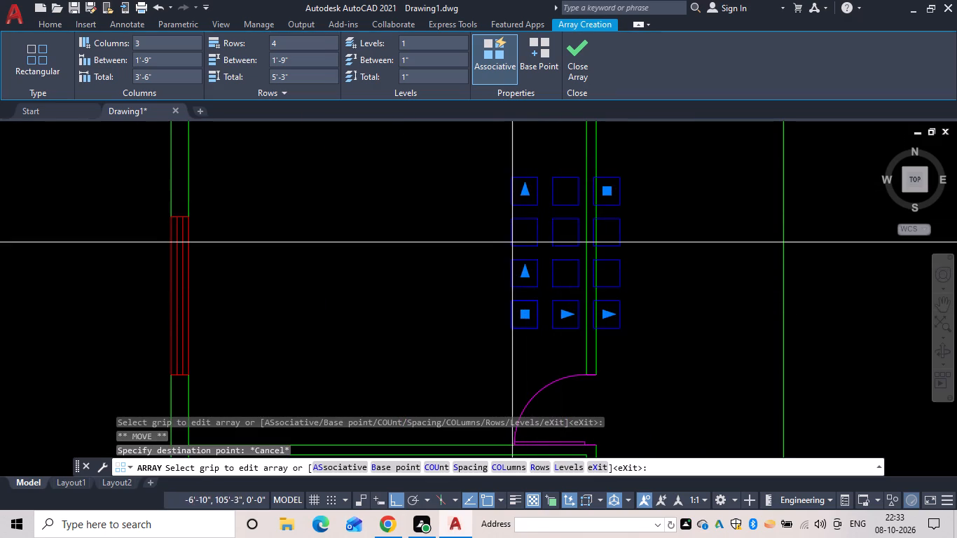
Finish creating the seat array and flip its columns to run west, spaced about 1'-11" apart.
{"action": "key", "text": "Escape"}
{"action": "left_click", "coordinate": [565, 323]}
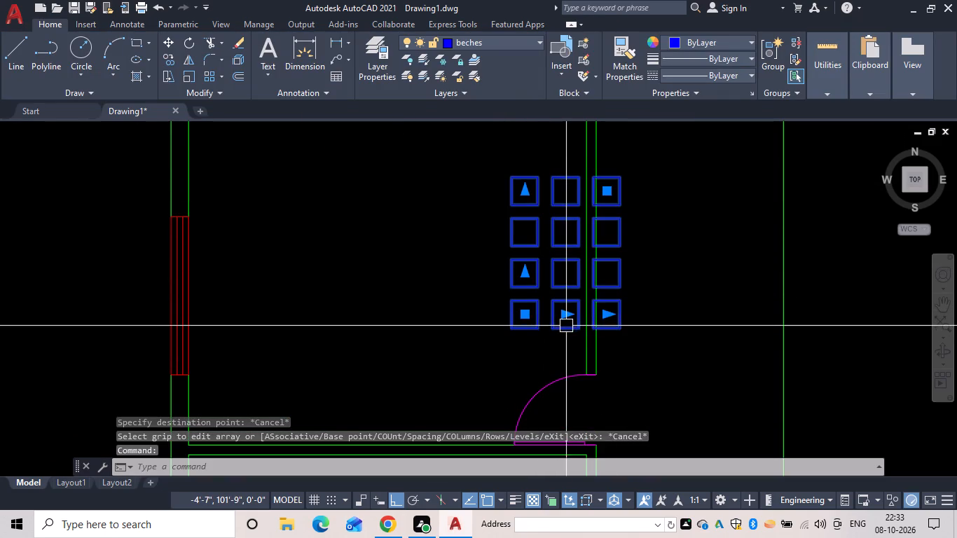
{"action": "left_click", "coordinate": [562, 315]}
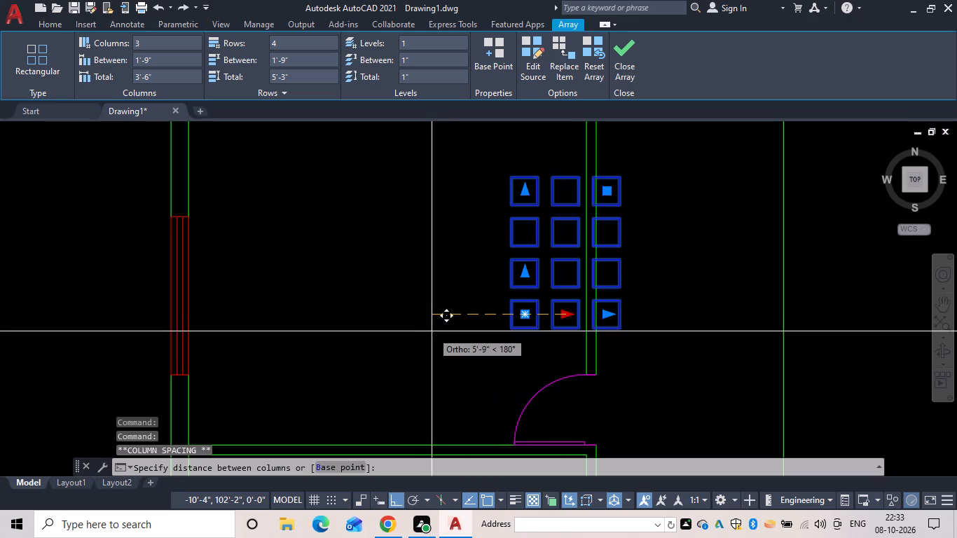
{"action": "left_click", "coordinate": [480, 328]}
{"action": "scroll", "coordinate": [522, 270], "scroll_direction": "down", "scroll_amount": 2}
{"action": "scroll", "coordinate": [529, 298], "scroll_direction": "up", "scroll_amount": 3}
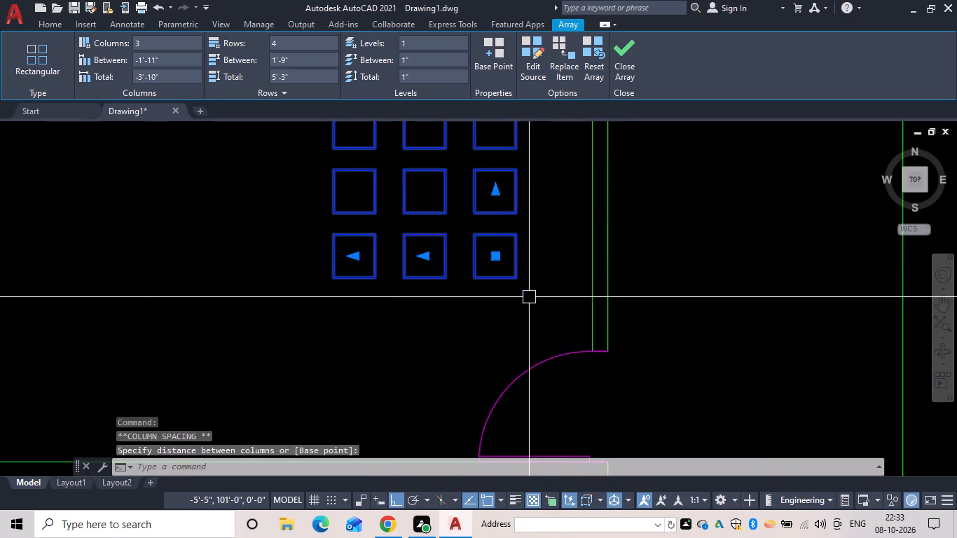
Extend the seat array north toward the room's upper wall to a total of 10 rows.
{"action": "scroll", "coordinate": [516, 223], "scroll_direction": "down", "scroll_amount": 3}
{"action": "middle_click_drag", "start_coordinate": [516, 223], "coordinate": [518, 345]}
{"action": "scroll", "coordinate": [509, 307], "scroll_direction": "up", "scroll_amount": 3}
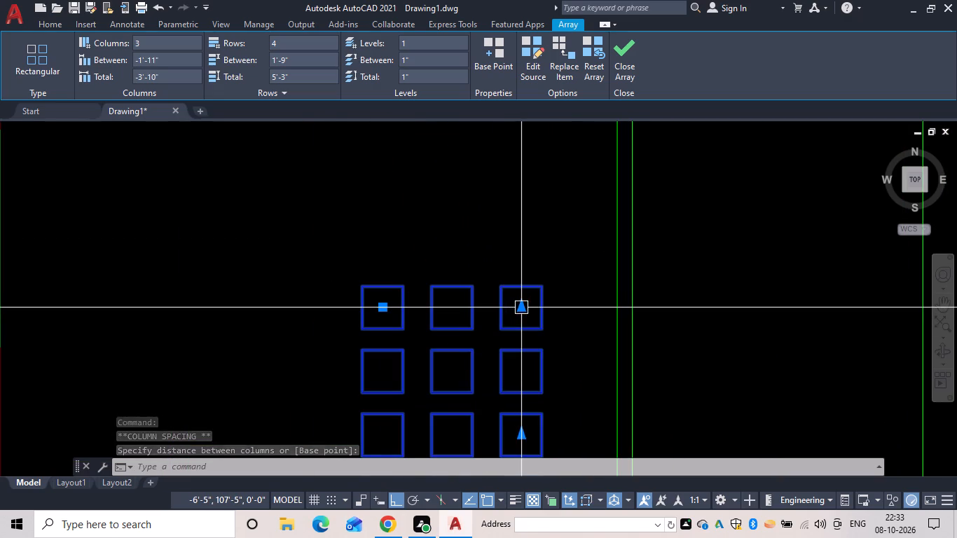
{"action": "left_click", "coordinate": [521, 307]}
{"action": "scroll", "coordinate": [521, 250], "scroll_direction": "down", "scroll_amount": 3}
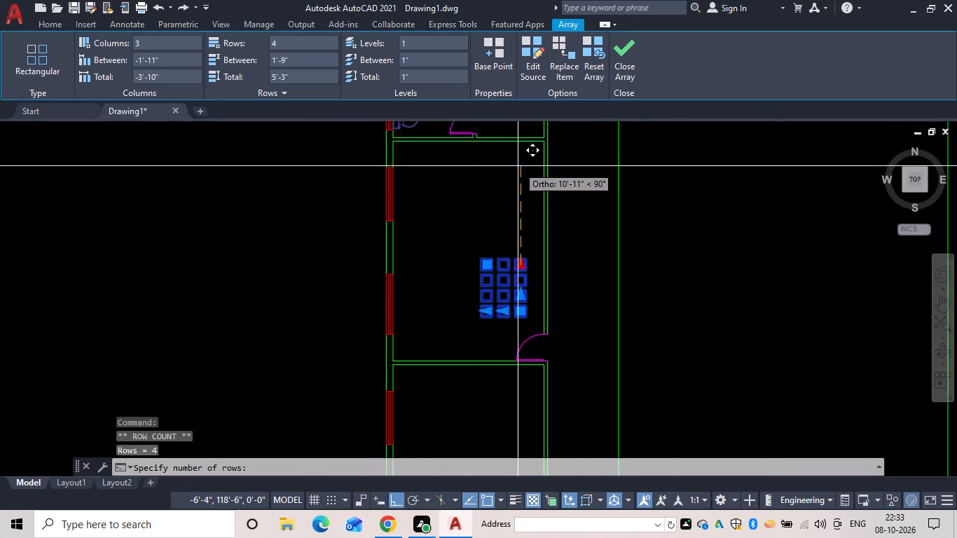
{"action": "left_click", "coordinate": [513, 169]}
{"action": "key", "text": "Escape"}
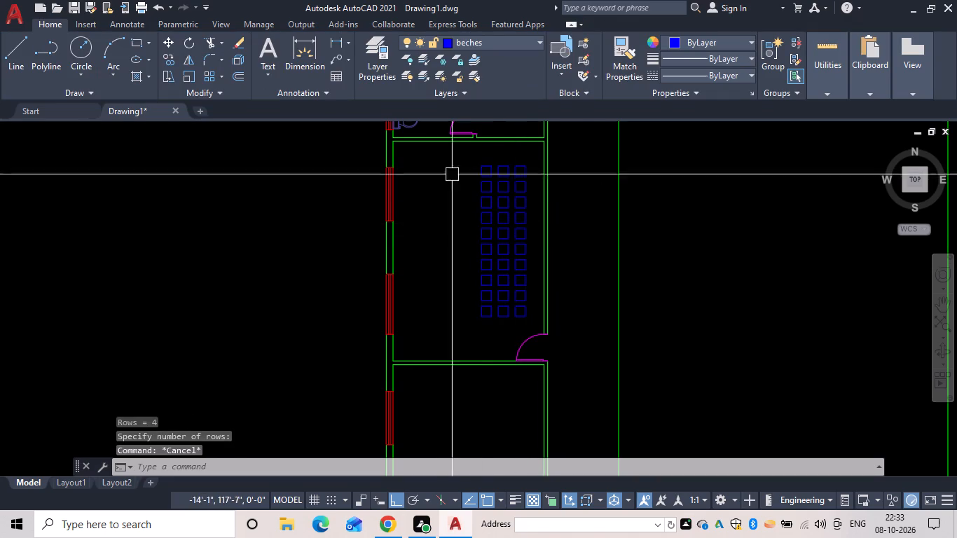
Measure the gap between the two southernmost seats of the array's east column with a linear dimension.
{"action": "scroll", "coordinate": [511, 333], "scroll_direction": "up", "scroll_amount": 1}
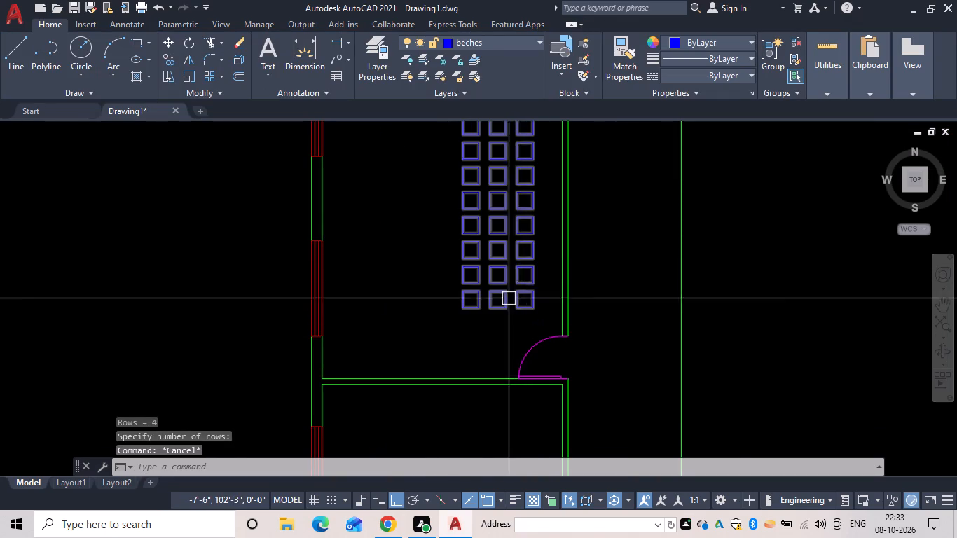
{"action": "scroll", "coordinate": [509, 298], "scroll_direction": "up", "scroll_amount": 3}
{"action": "left_click", "coordinate": [554, 273]}
{"action": "scroll", "coordinate": [581, 256], "scroll_direction": "up", "scroll_amount": 2}
{"action": "key", "text": "Escape"}
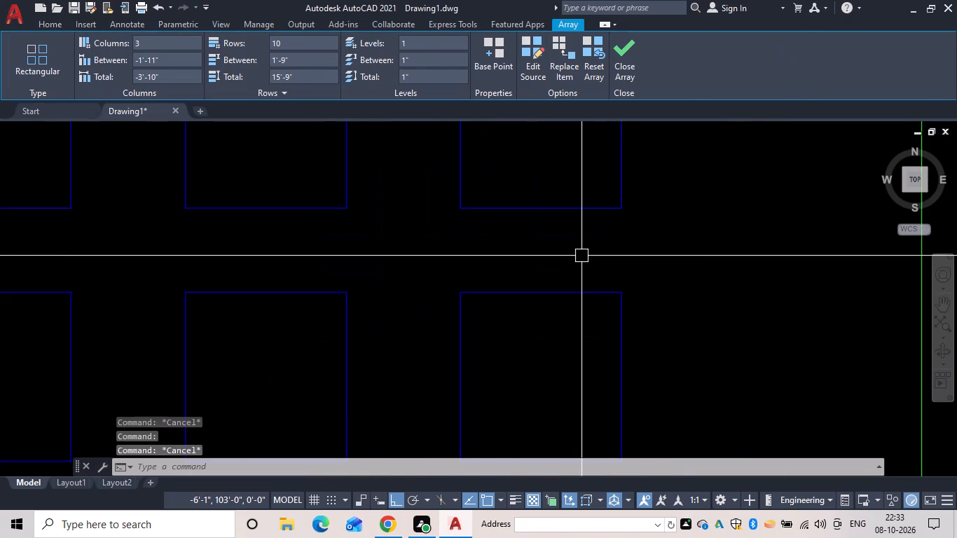
{"action": "type", "text": "dli"}
{"action": "key", "text": "space"}
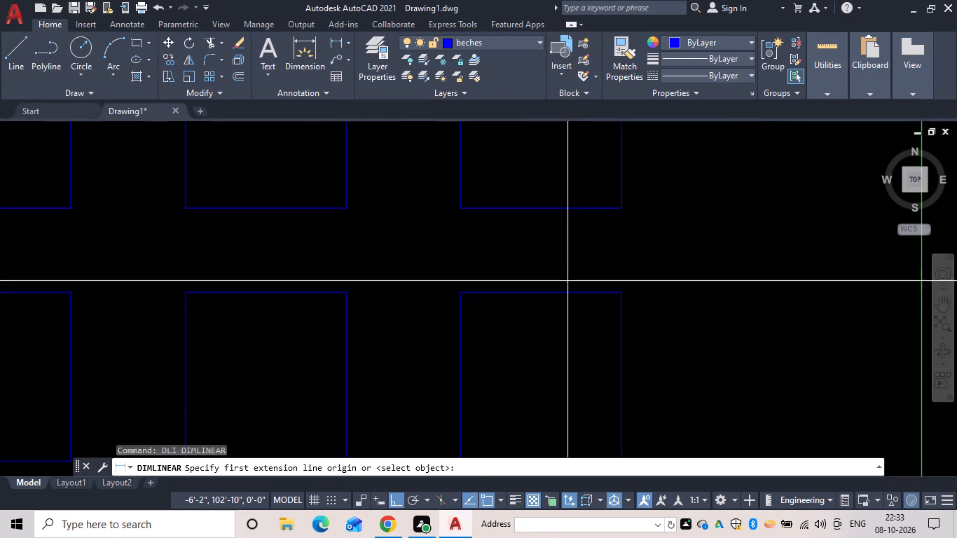
{"action": "left_click_drag", "start_coordinate": [566, 292], "coordinate": [567, 286]}
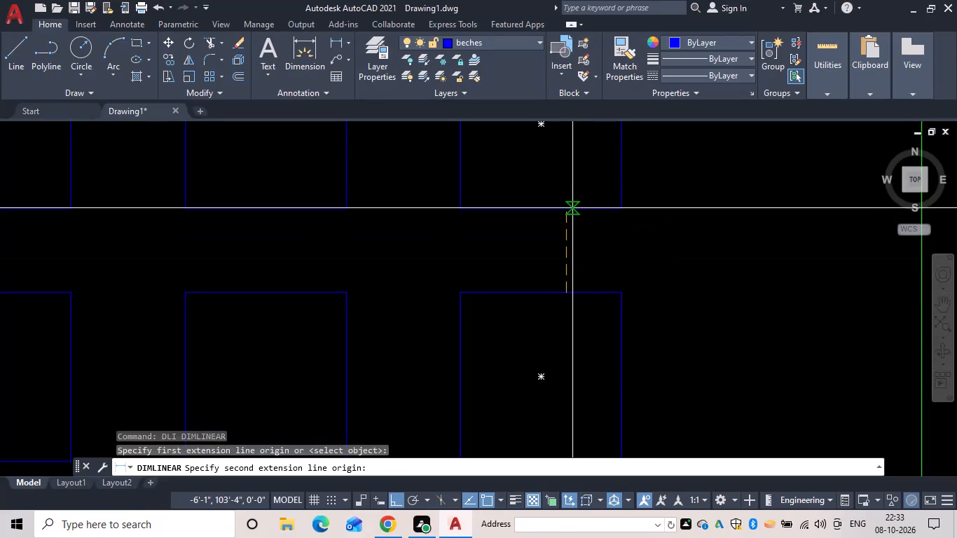
{"action": "left_click", "coordinate": [572, 208]}
{"action": "scroll", "coordinate": [689, 273], "scroll_direction": "down", "scroll_amount": 2}
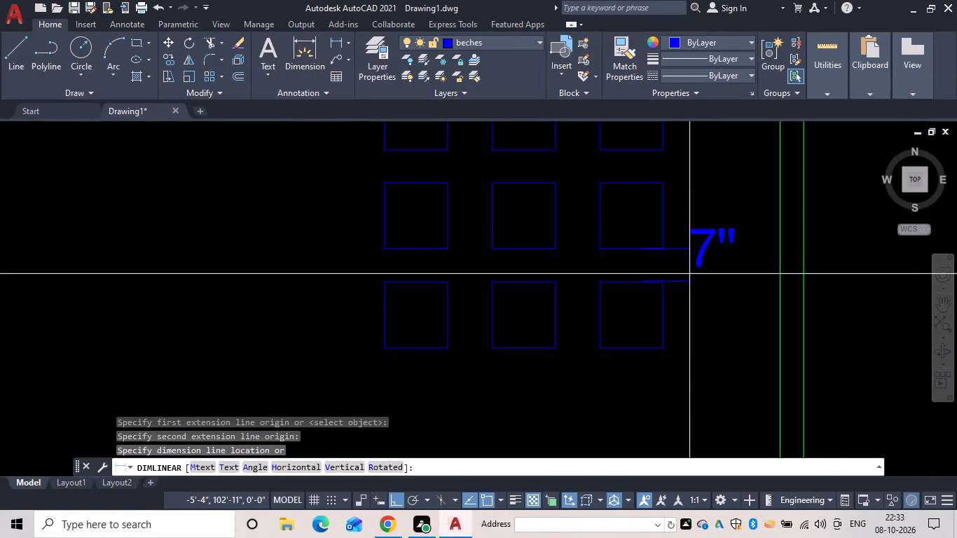
{"action": "key", "text": "Escape"}
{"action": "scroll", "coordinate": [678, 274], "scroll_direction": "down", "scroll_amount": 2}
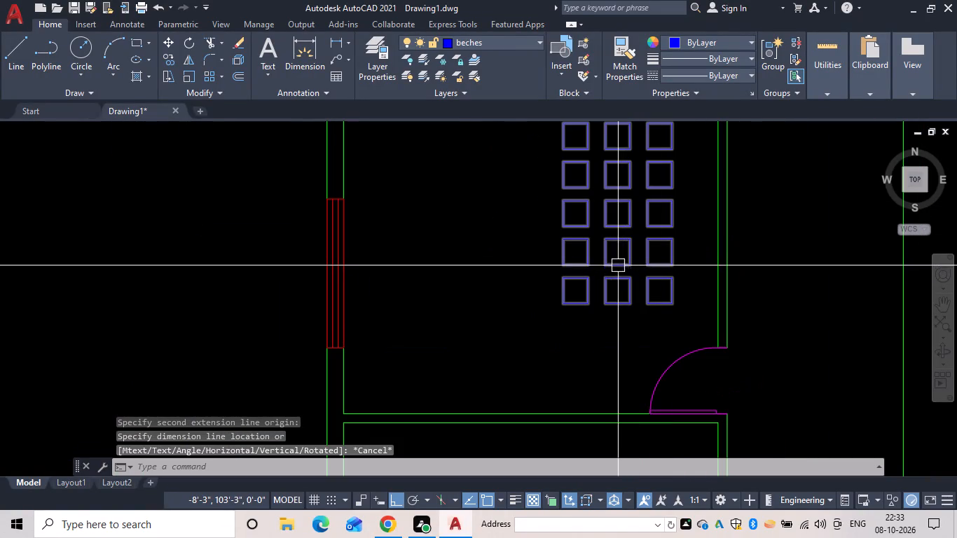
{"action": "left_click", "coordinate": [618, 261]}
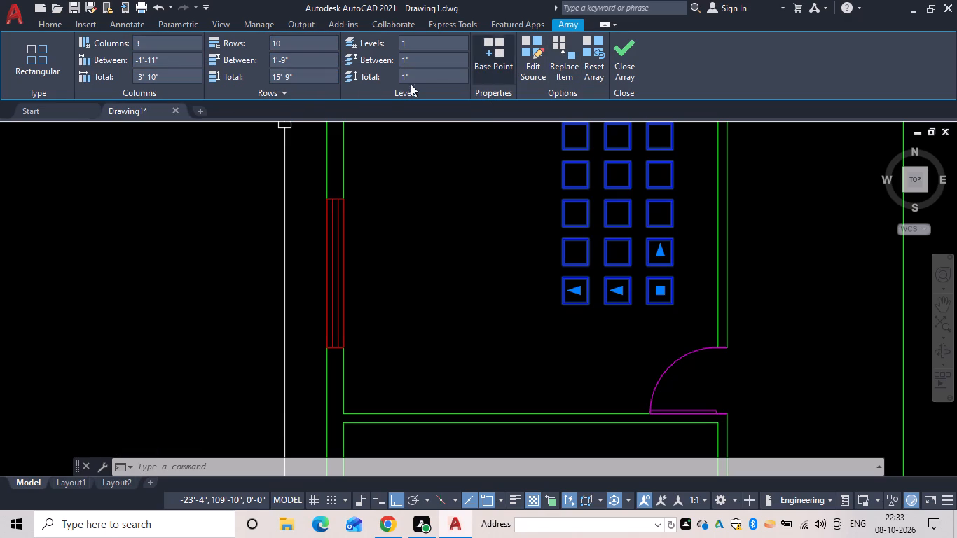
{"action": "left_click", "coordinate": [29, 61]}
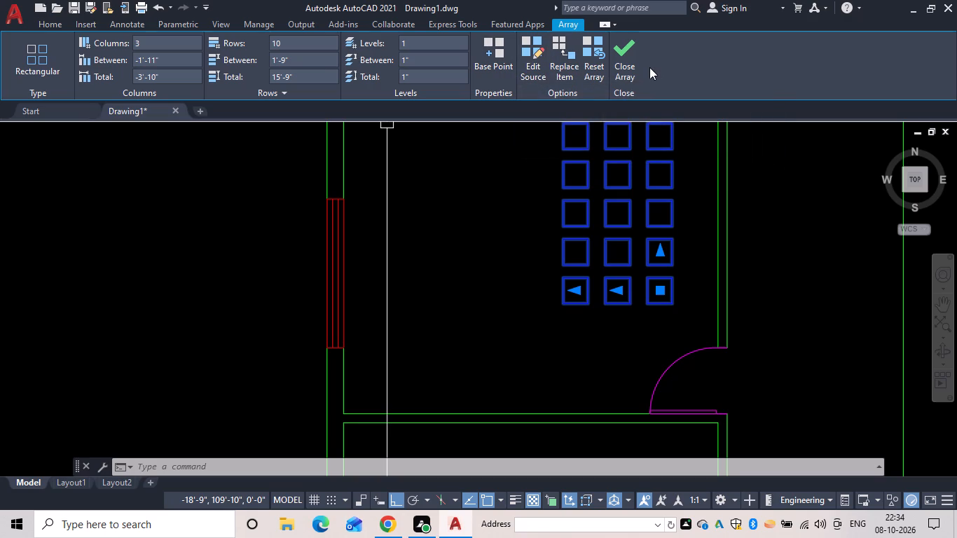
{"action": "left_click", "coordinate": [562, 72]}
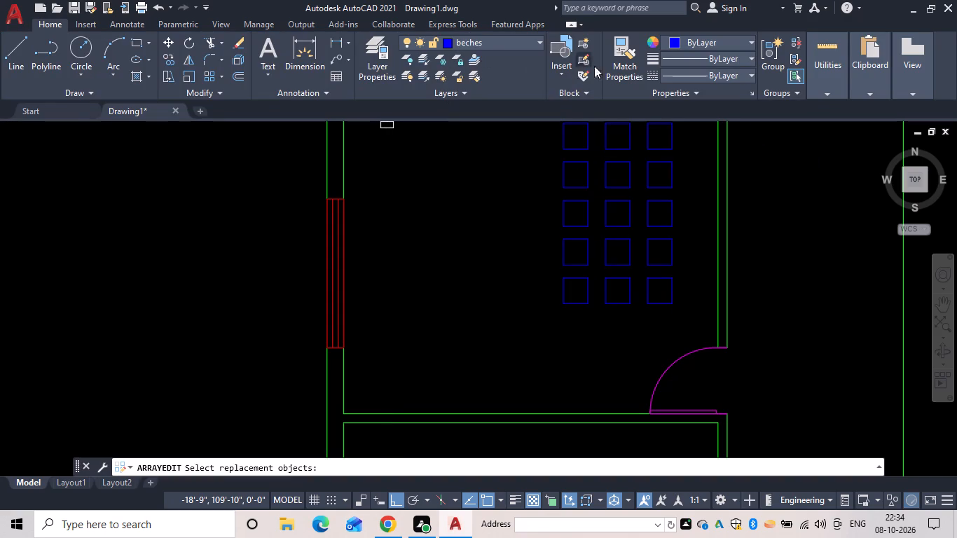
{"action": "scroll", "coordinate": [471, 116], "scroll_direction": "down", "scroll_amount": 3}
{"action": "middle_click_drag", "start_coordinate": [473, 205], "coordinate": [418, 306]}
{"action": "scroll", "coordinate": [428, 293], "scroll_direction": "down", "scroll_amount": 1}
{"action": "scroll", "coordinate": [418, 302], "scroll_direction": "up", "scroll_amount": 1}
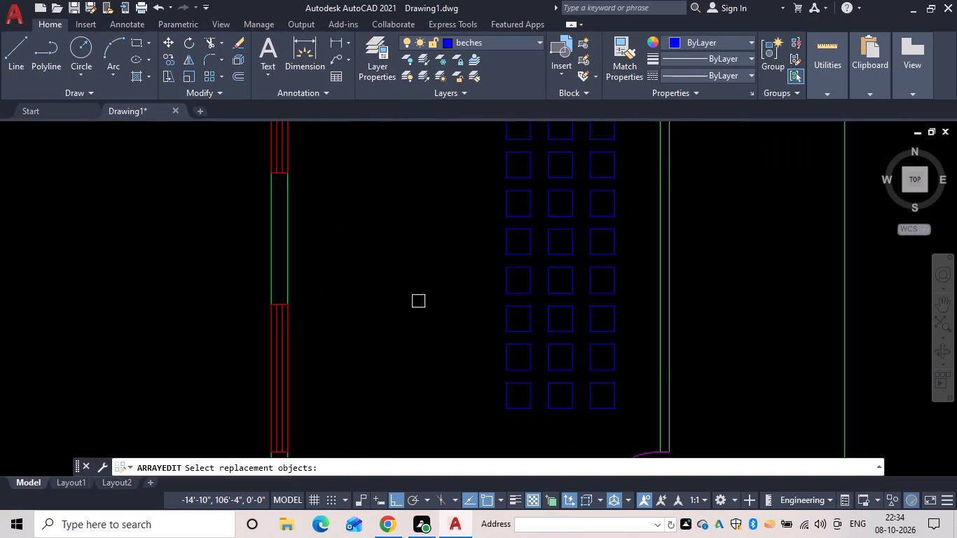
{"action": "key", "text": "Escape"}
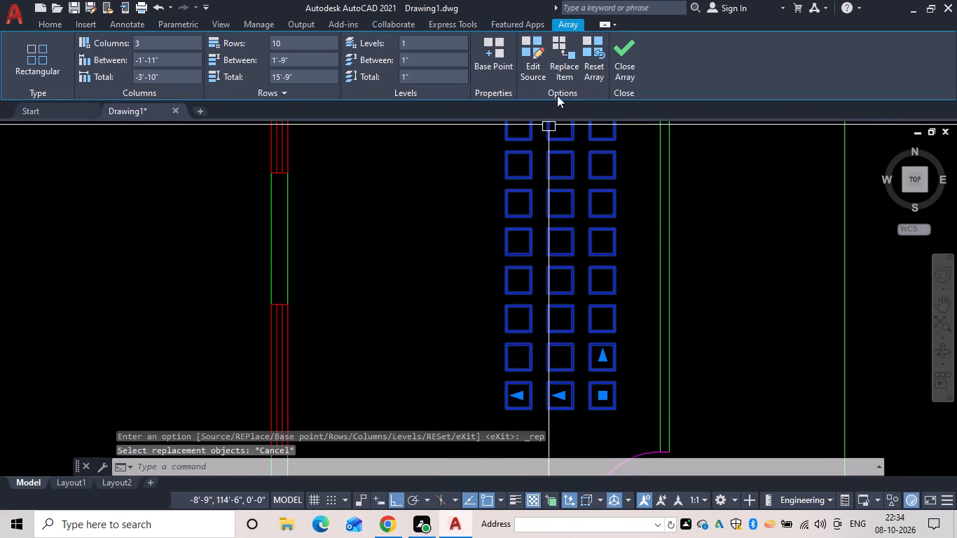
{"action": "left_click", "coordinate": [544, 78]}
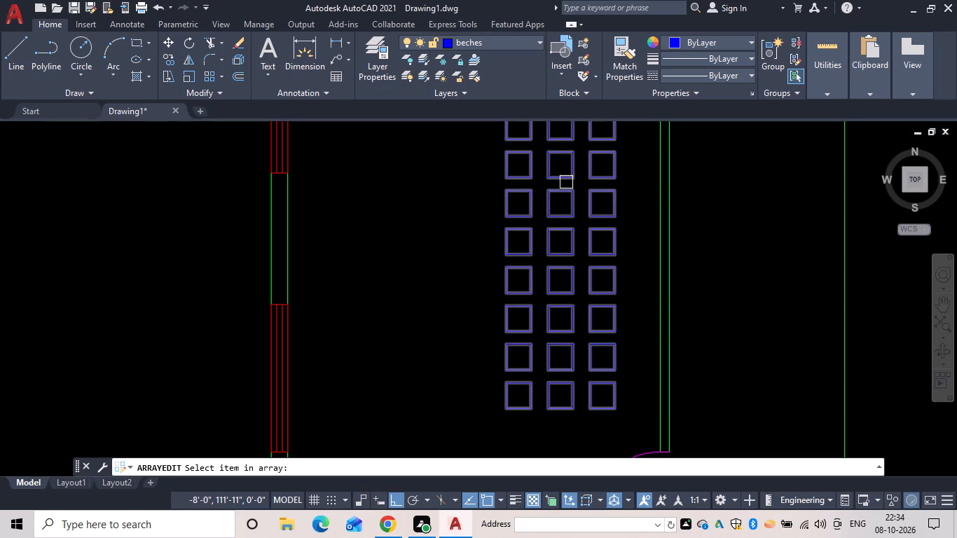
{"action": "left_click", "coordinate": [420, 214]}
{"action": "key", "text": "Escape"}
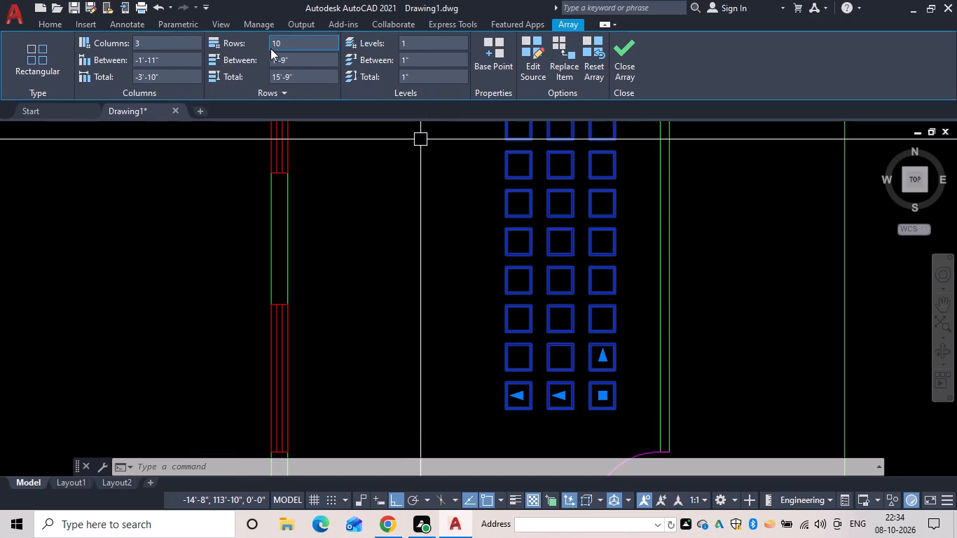
Set the seat array's row count to 8.
{"action": "left_click_drag", "start_coordinate": [300, 48], "coordinate": [255, 51]}
{"action": "key", "text": "BackSpace"}
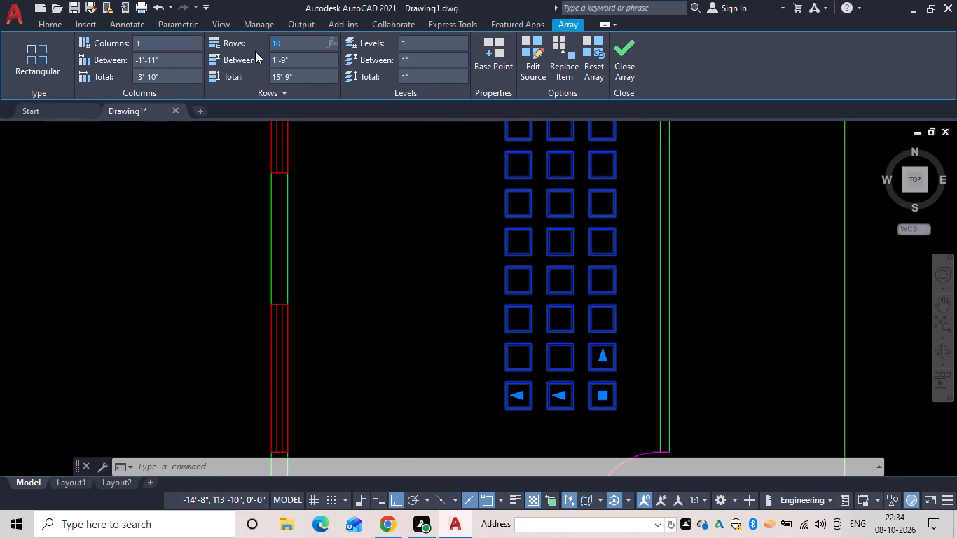
{"action": "key", "text": "8"}
{"action": "key", "text": "Return"}
Set the seat array's level spacing to 2' and deselect the array.
{"action": "scroll", "coordinate": [380, 153], "scroll_direction": "down", "scroll_amount": 2}
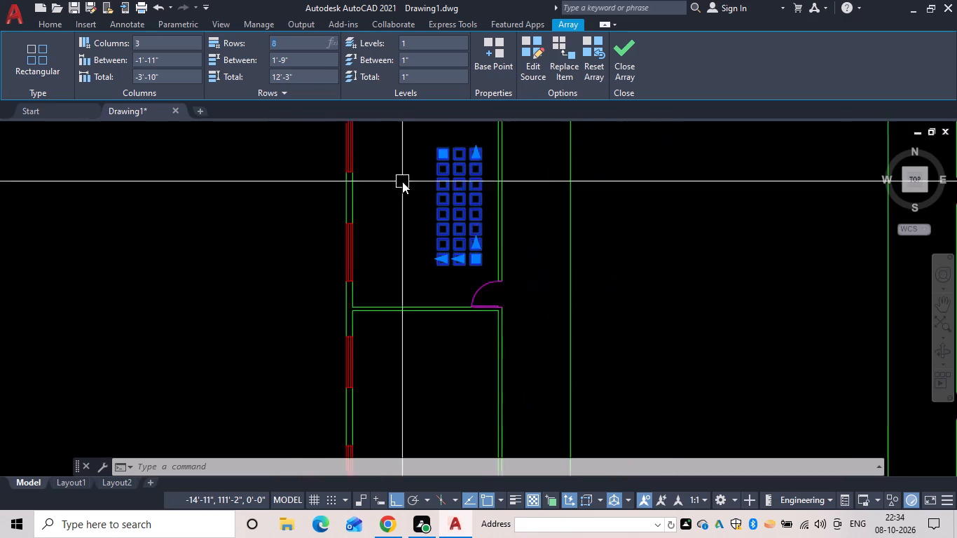
{"action": "middle_click_drag", "start_coordinate": [402, 182], "coordinate": [350, 249]}
{"action": "scroll", "coordinate": [397, 231], "scroll_direction": "up", "scroll_amount": 1}
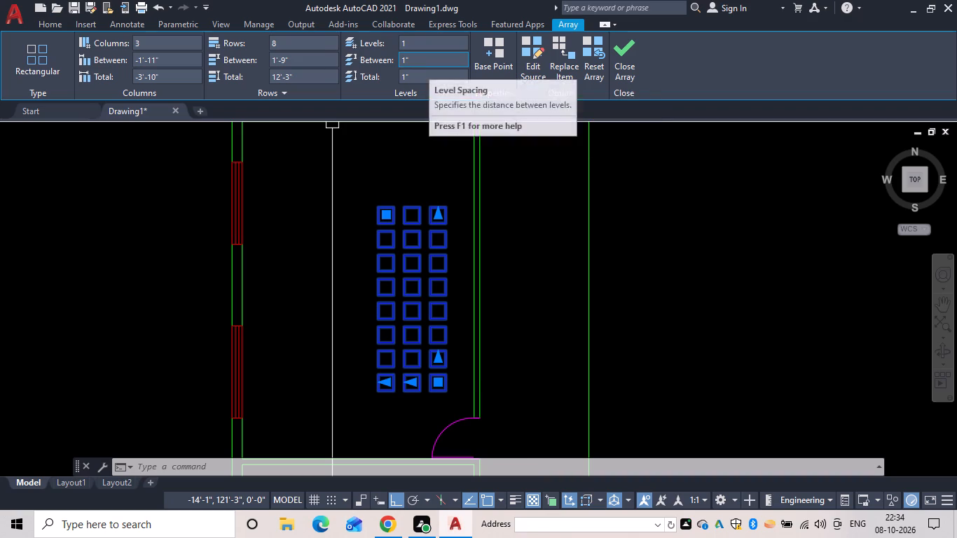
{"action": "left_click_drag", "start_coordinate": [429, 60], "coordinate": [406, 65]}
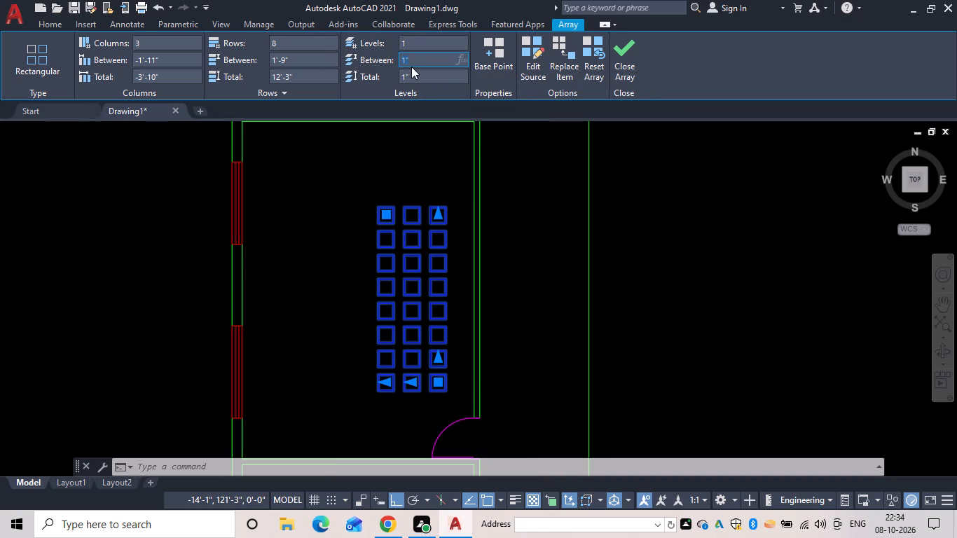
{"action": "key", "text": "BackSpace"}
{"action": "type", "text": "2'"}
{"action": "key", "text": "Return"}
{"action": "left_click", "coordinate": [431, 186]}
{"action": "left_click", "coordinate": [431, 131]}
{"action": "key", "text": "Escape"}
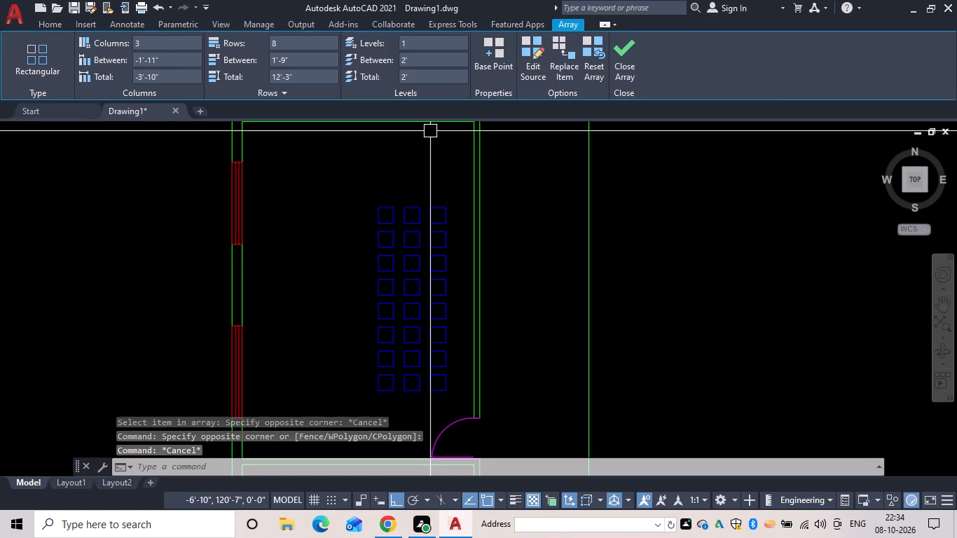
Set the seat array's level spacing to 1'.
{"action": "left_click", "coordinate": [424, 224]}
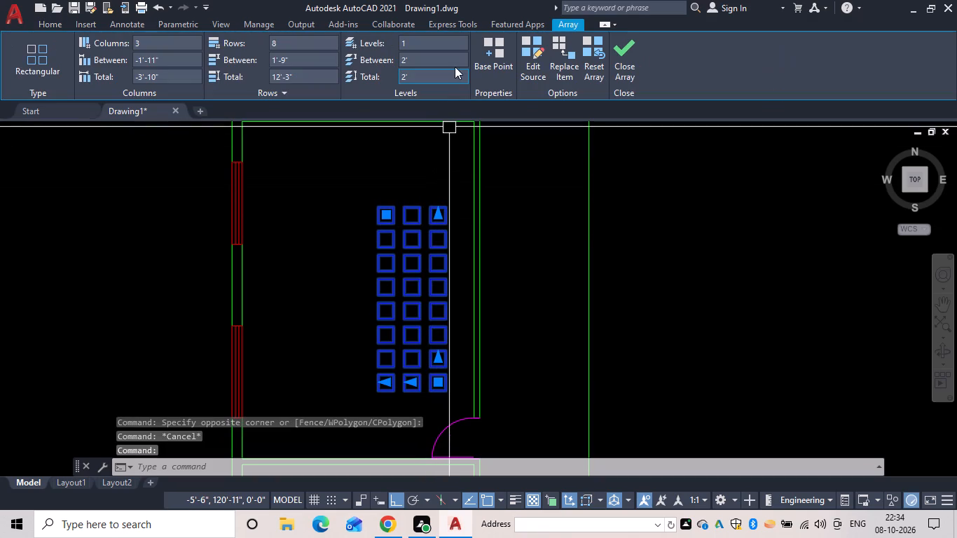
{"action": "left_click", "coordinate": [453, 62]}
{"action": "key", "text": "BackSpace"}
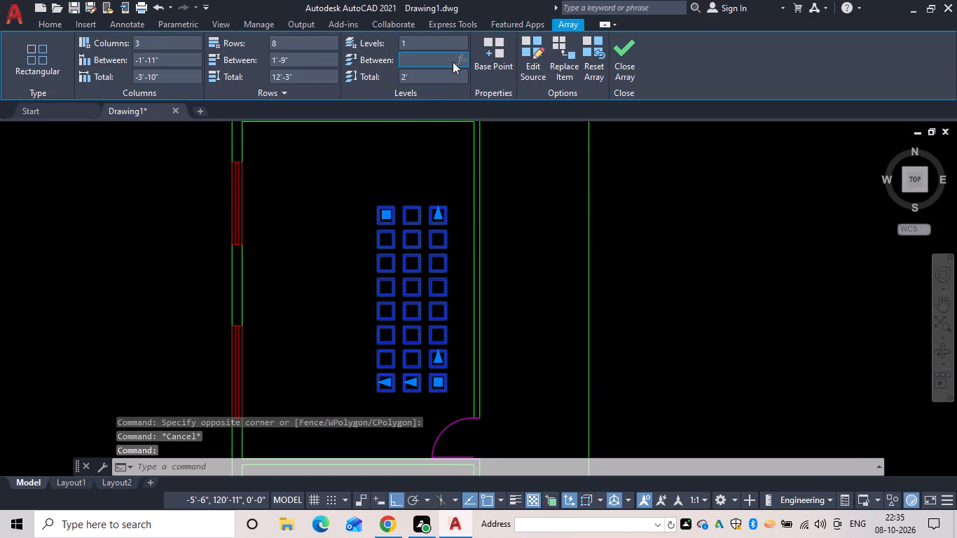
{"action": "type", "text": "1'"}
{"action": "key", "text": "Return"}
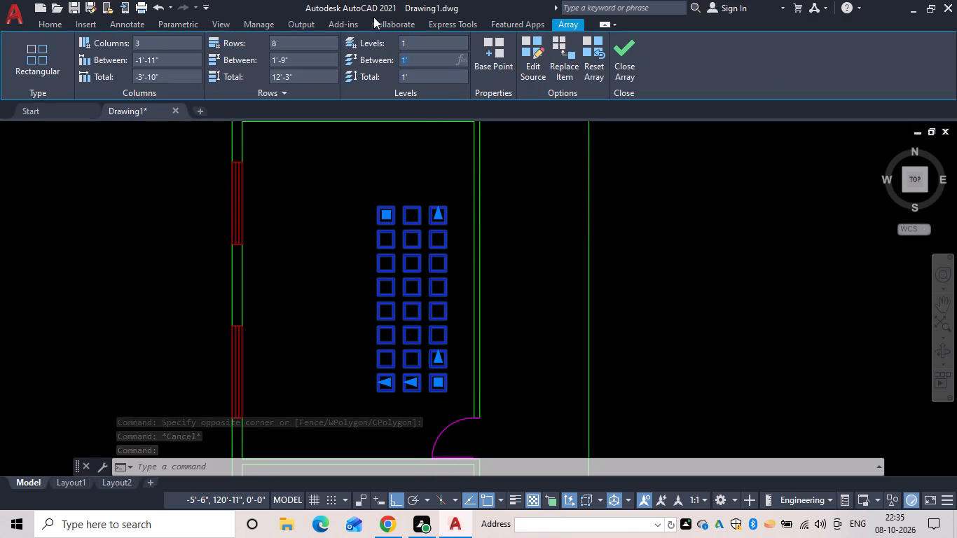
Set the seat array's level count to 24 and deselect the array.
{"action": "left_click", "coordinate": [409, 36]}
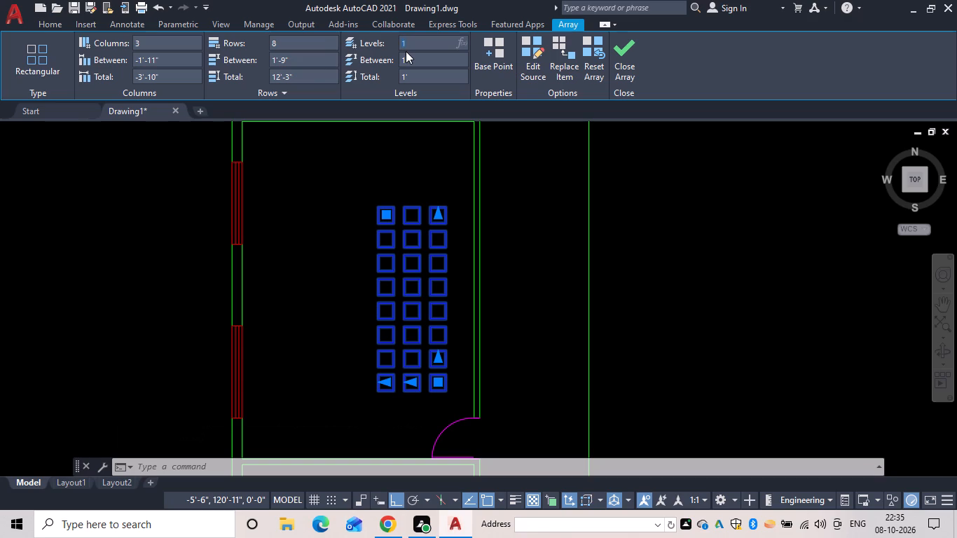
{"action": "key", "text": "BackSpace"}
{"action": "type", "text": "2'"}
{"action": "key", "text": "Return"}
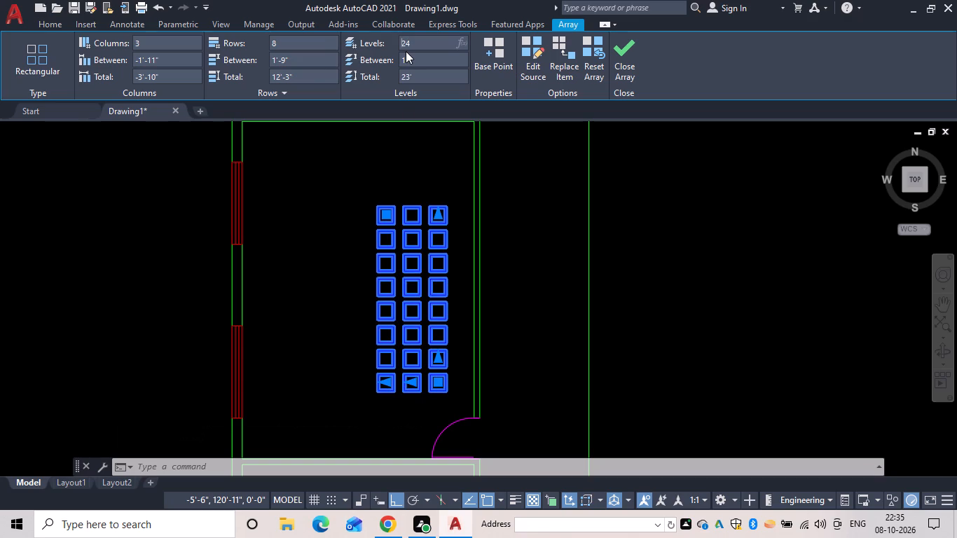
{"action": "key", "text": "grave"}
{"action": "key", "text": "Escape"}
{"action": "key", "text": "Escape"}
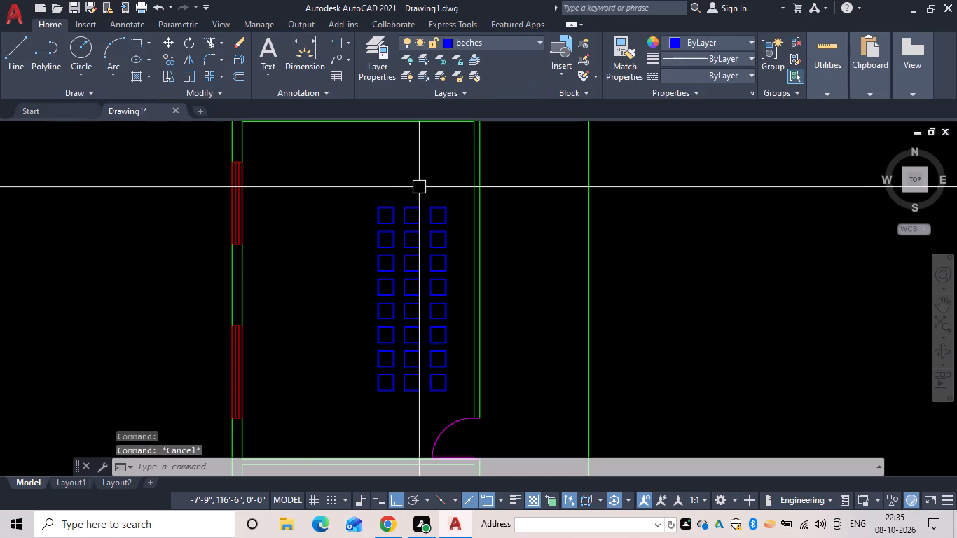
Set the seat array's level count to 12 and deselect the array.
{"action": "scroll", "coordinate": [418, 223], "scroll_direction": "up", "scroll_amount": 3}
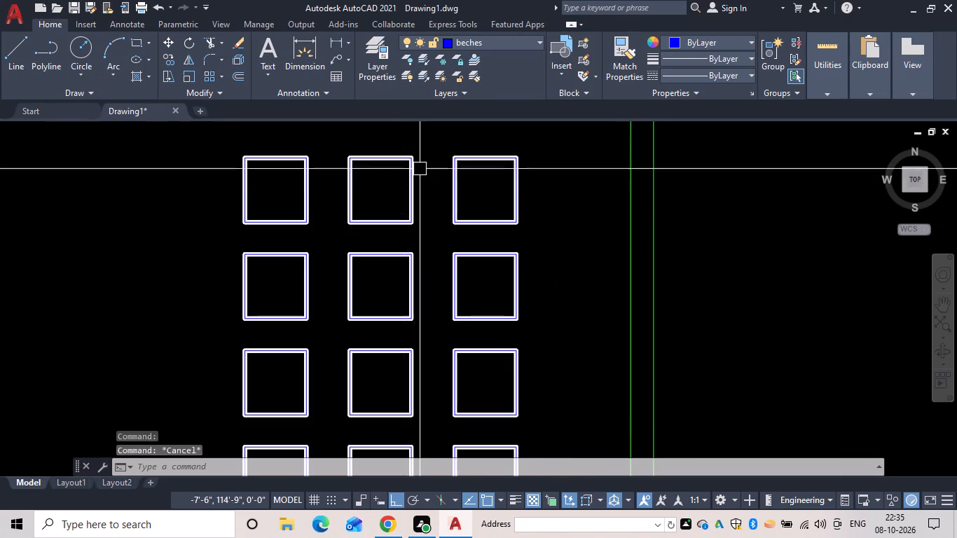
{"action": "scroll", "coordinate": [421, 165], "scroll_direction": "down", "scroll_amount": 3}
{"action": "left_click", "coordinate": [419, 186]}
{"action": "left_click", "coordinate": [440, 41]}
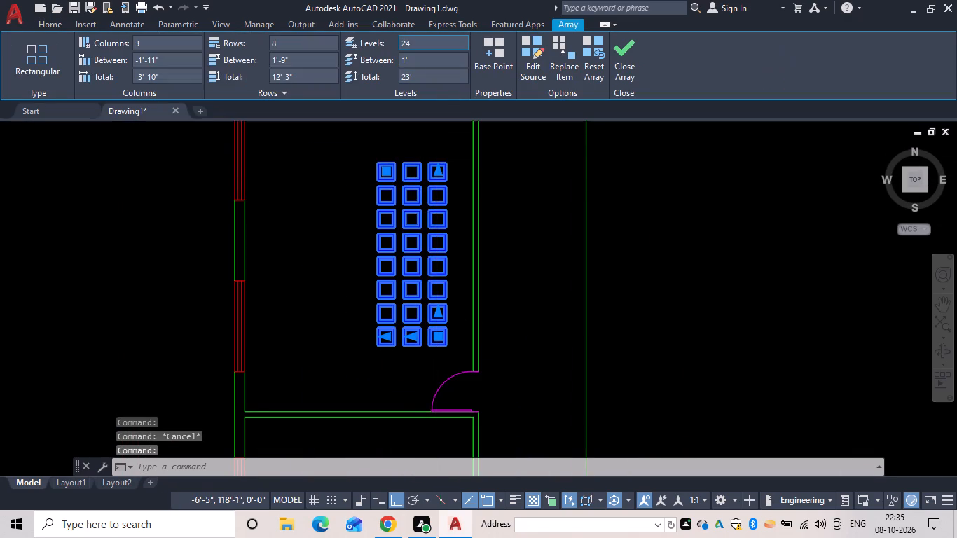
{"action": "key", "text": "BackSpace"}
{"action": "type", "text": "1'"}
{"action": "key", "text": "Return"}
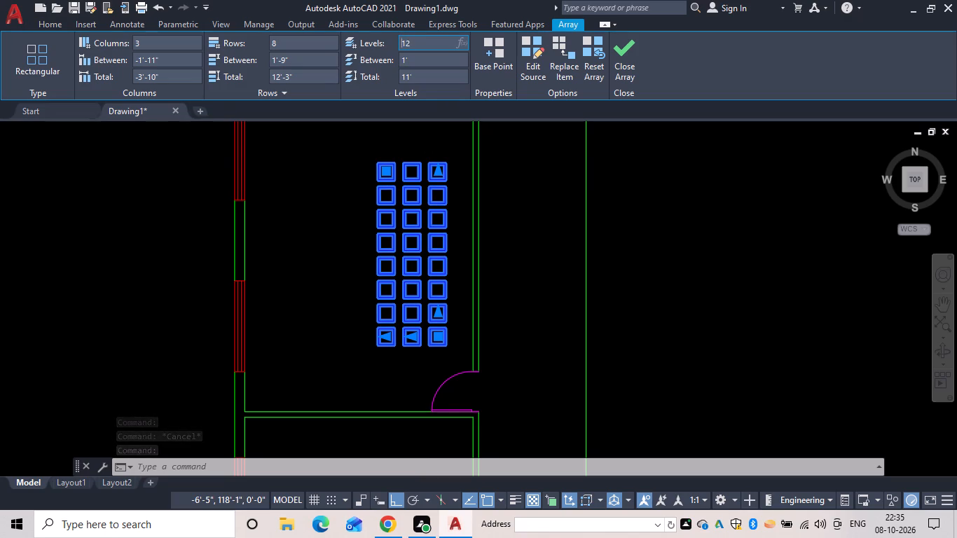
{"action": "left_click", "coordinate": [336, 128]}
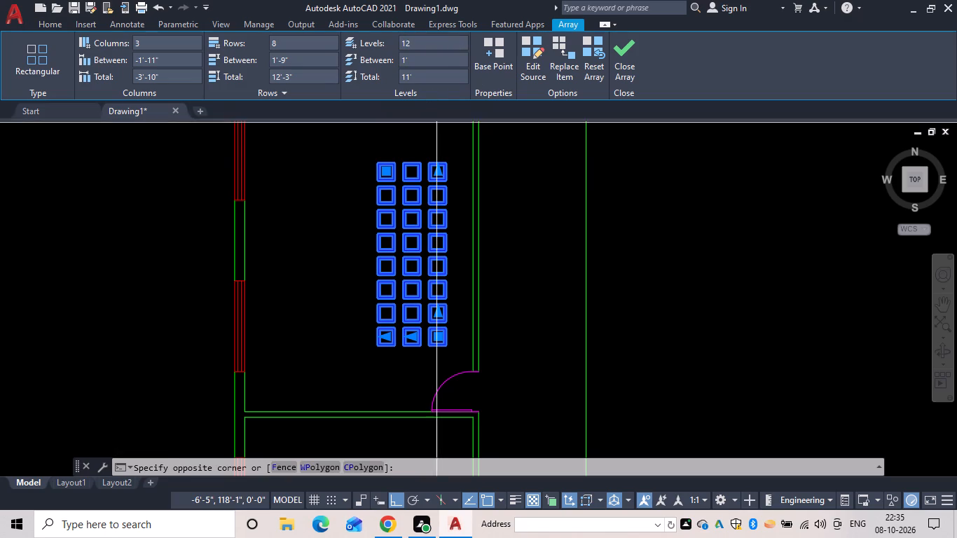
{"action": "key", "text": "Escape"}
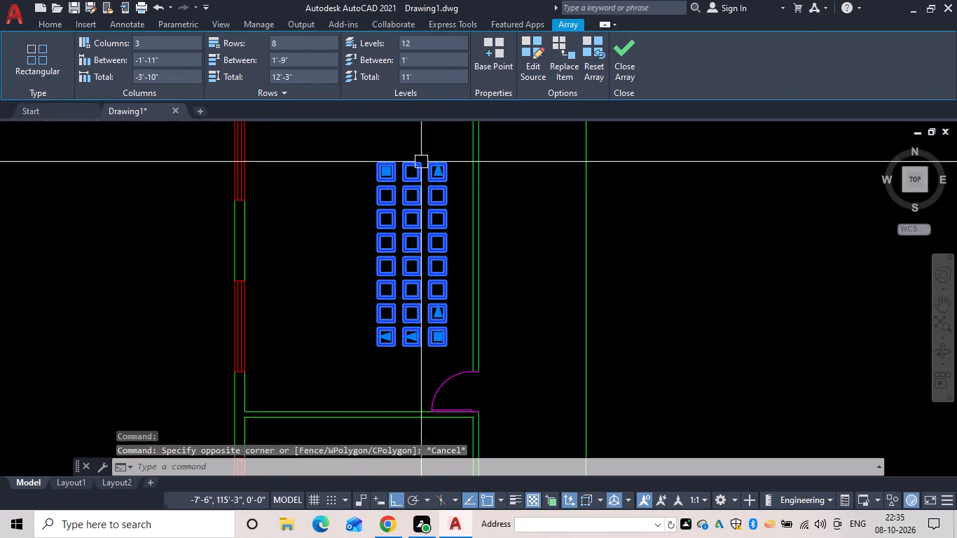
{"action": "key", "text": "Escape"}
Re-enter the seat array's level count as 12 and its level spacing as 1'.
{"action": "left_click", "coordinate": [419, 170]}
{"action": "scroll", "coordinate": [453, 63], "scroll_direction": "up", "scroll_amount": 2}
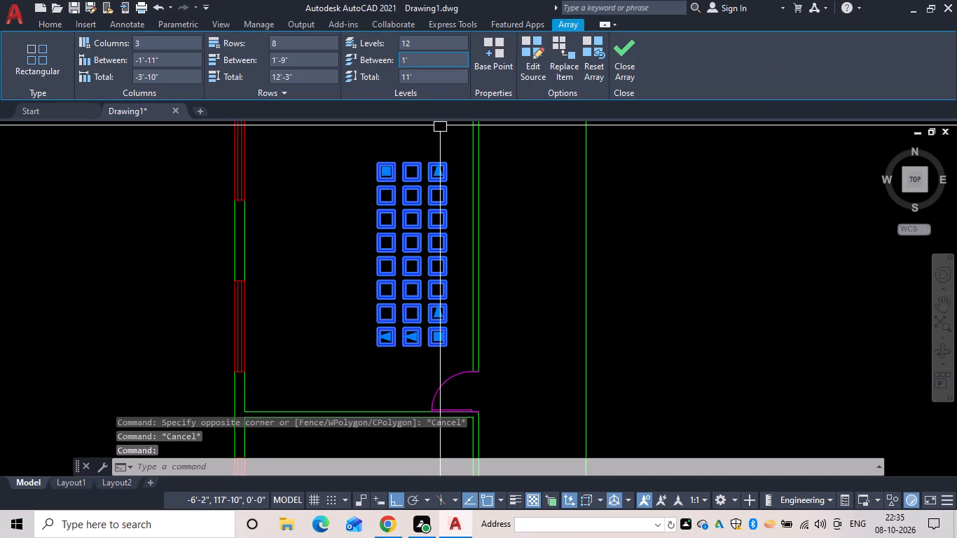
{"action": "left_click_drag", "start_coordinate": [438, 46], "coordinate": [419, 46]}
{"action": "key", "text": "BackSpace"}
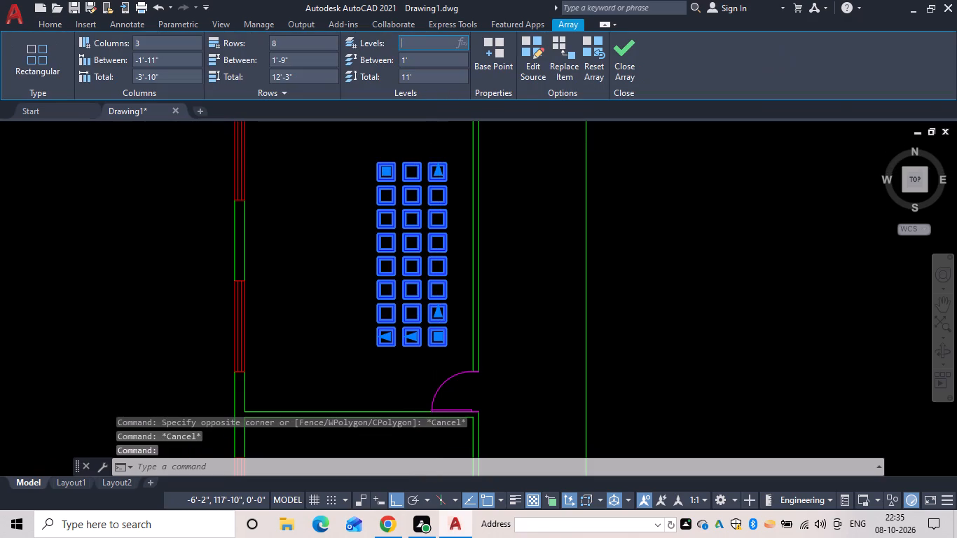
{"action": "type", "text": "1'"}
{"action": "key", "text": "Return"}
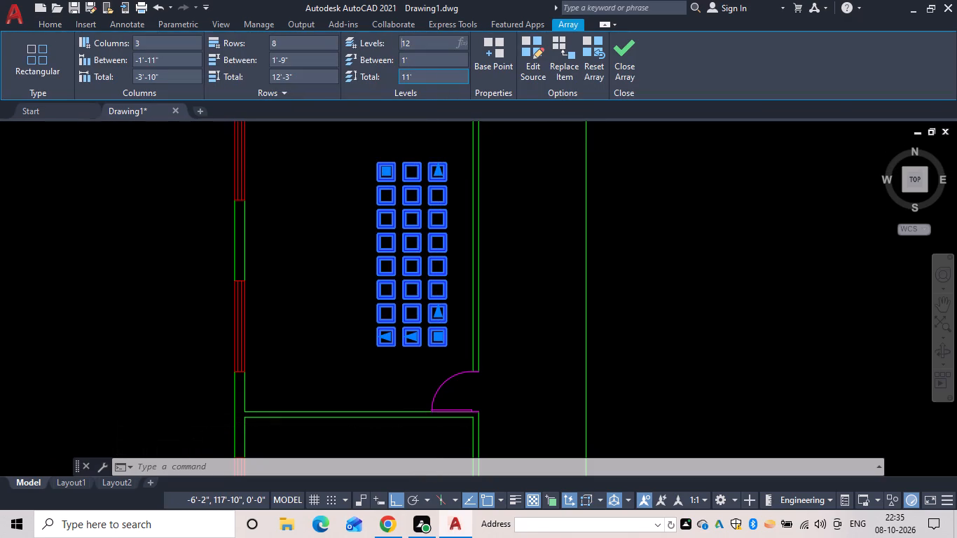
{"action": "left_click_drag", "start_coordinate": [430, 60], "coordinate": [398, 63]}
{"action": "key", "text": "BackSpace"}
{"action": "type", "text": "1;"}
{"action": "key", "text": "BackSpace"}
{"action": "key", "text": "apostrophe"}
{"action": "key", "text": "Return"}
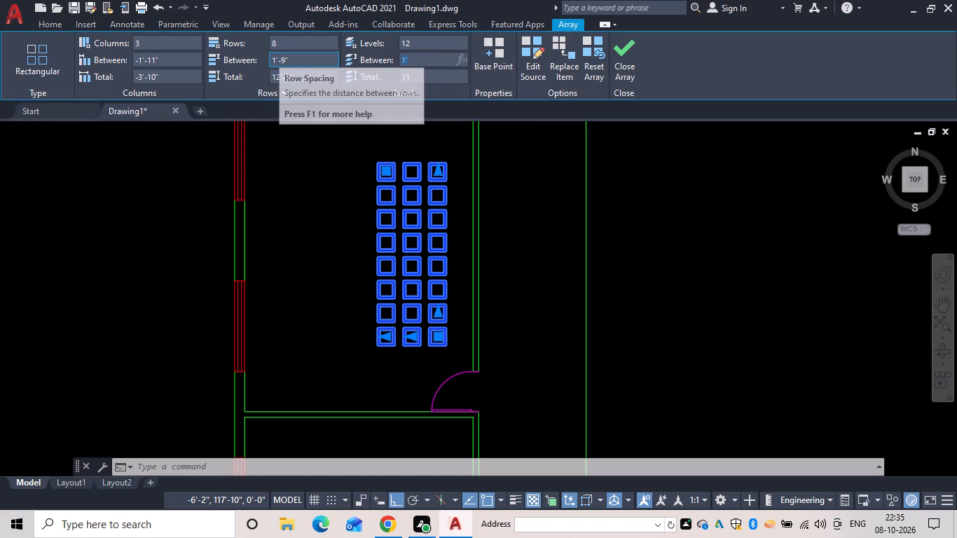
Set the seat array's row spacing to 2' and deselect the array.
{"action": "left_click_drag", "start_coordinate": [304, 61], "coordinate": [257, 62]}
{"action": "key", "text": "BackSpace"}
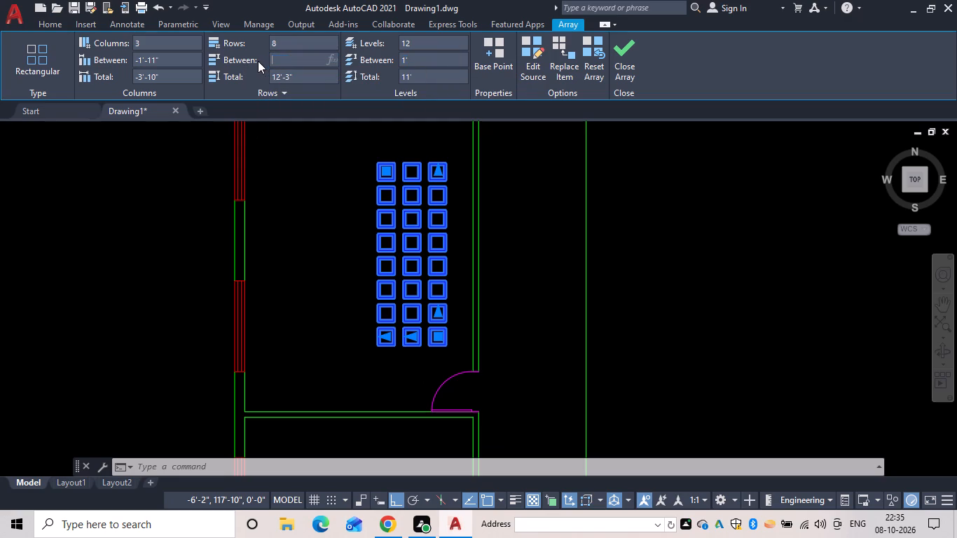
{"action": "type", "text": "2'"}
{"action": "key", "text": "Return"}
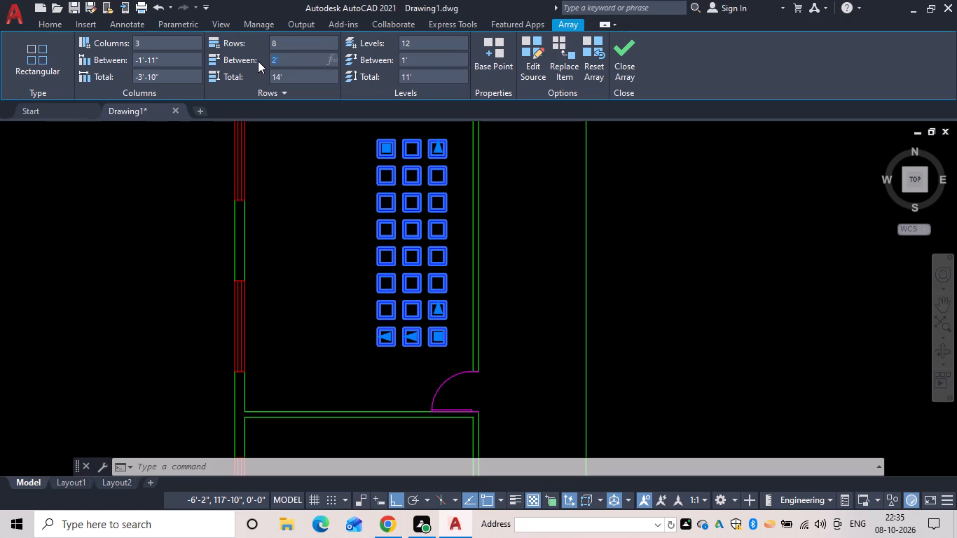
{"action": "scroll", "coordinate": [462, 226], "scroll_direction": "down", "scroll_amount": 1}
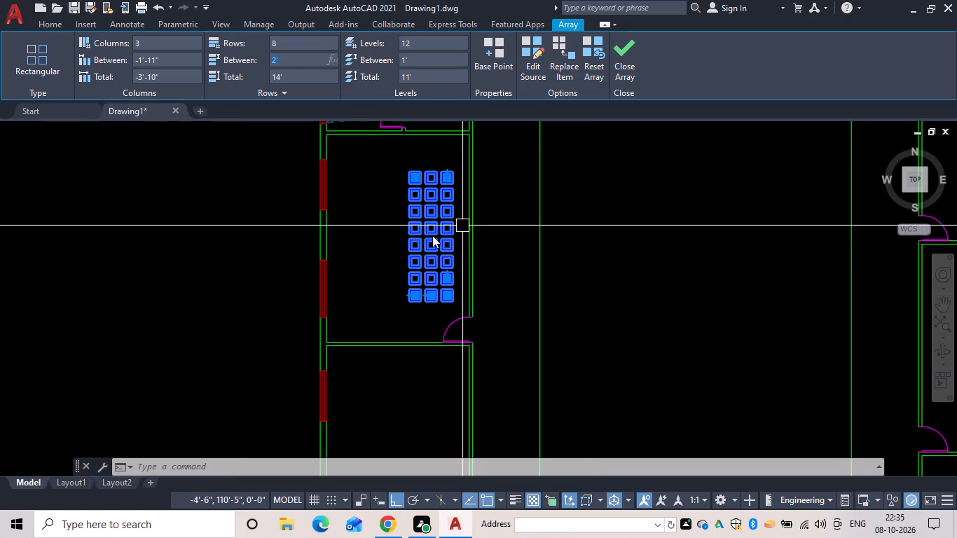
{"action": "scroll", "coordinate": [432, 235], "scroll_direction": "up", "scroll_amount": 1}
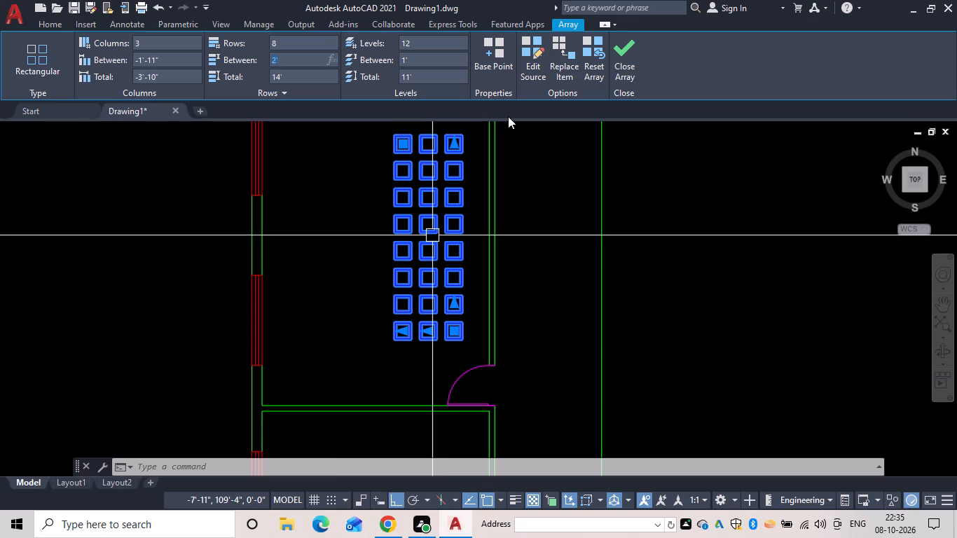
{"action": "scroll", "coordinate": [447, 153], "scroll_direction": "down", "scroll_amount": 1}
{"action": "middle_click_drag", "start_coordinate": [446, 163], "coordinate": [452, 228]}
{"action": "scroll", "coordinate": [452, 228], "scroll_direction": "up", "scroll_amount": 1}
{"action": "key", "text": "Escape"}
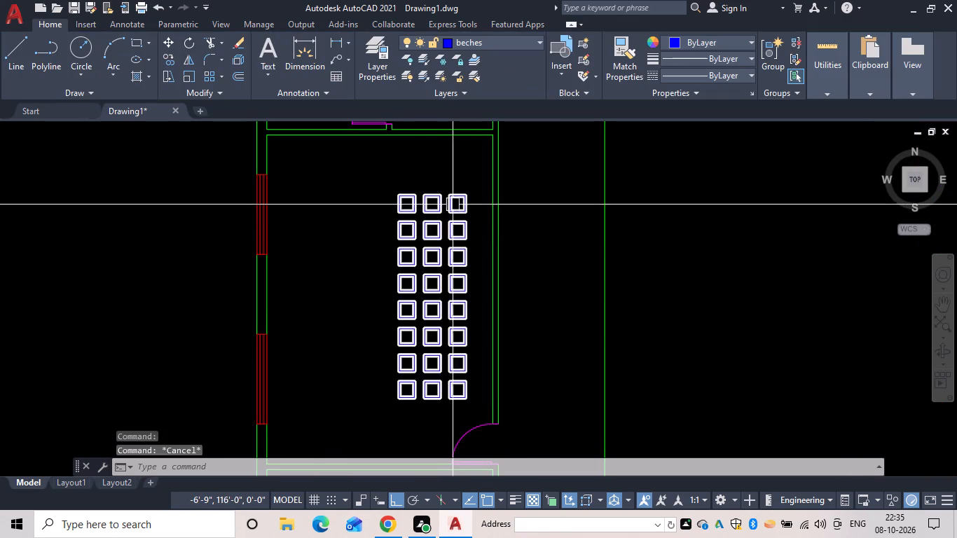
Set the seat array's row count to 9 and finish editing the array.
{"action": "left_click", "coordinate": [435, 201]}
{"action": "left_click", "coordinate": [321, 39]}
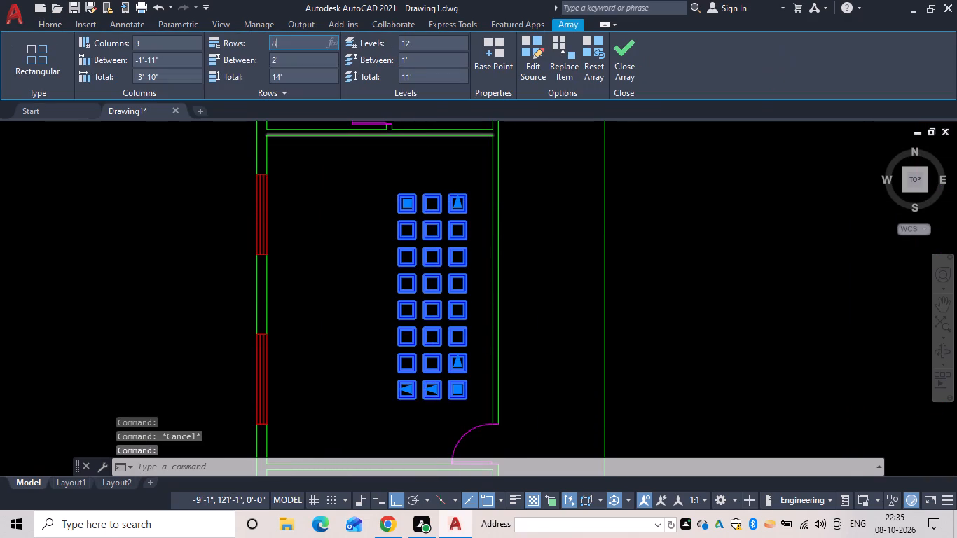
{"action": "key", "text": "backslash"}
{"action": "key", "text": "BackSpace"}
{"action": "key", "text": "9"}
{"action": "key", "text": "Return"}
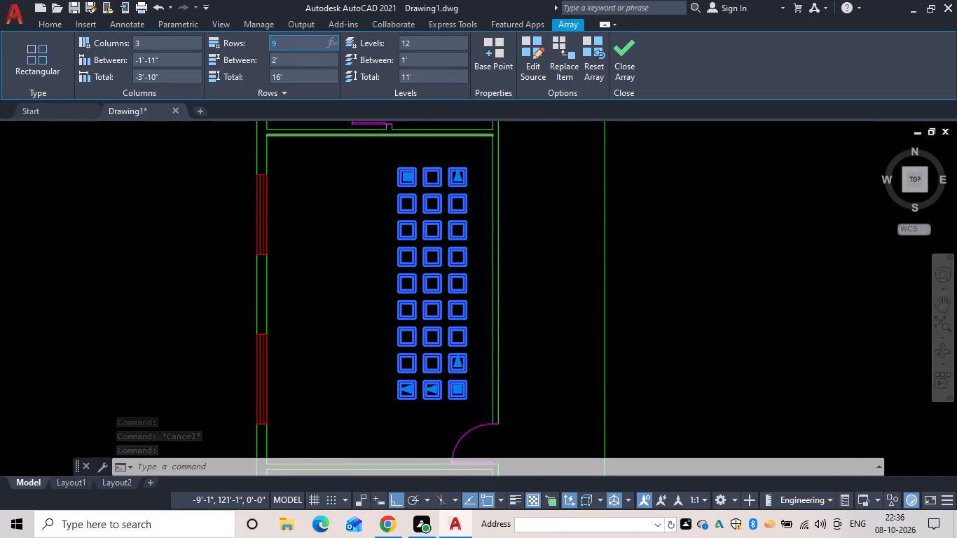
{"action": "key", "text": "Escape"}
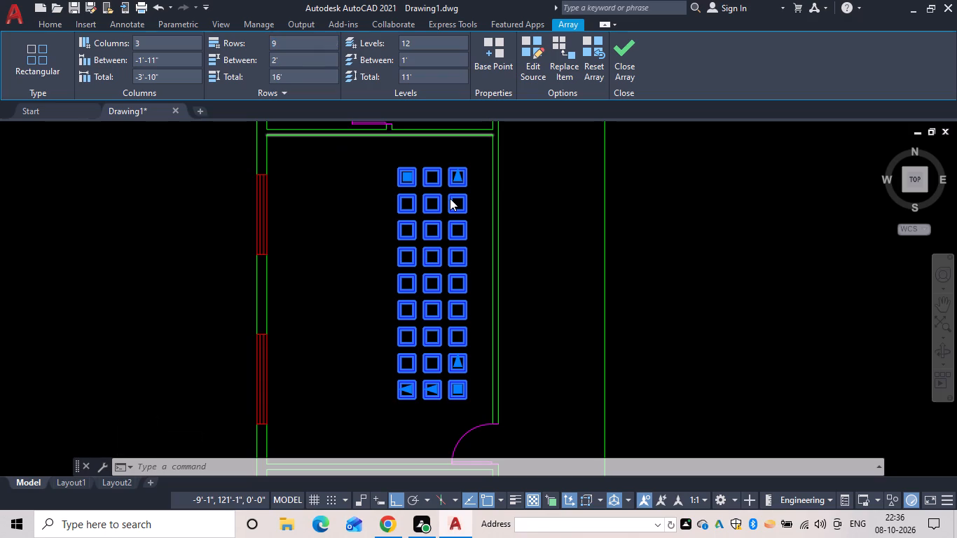
{"action": "key", "text": "Escape"}
{"action": "key", "text": "Escape"}
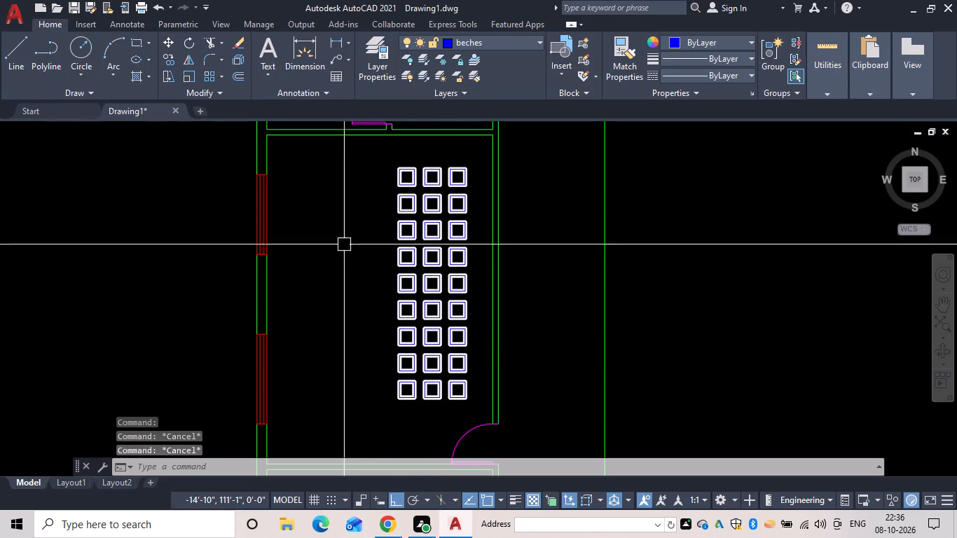
{"action": "left_click", "coordinate": [397, 204]}
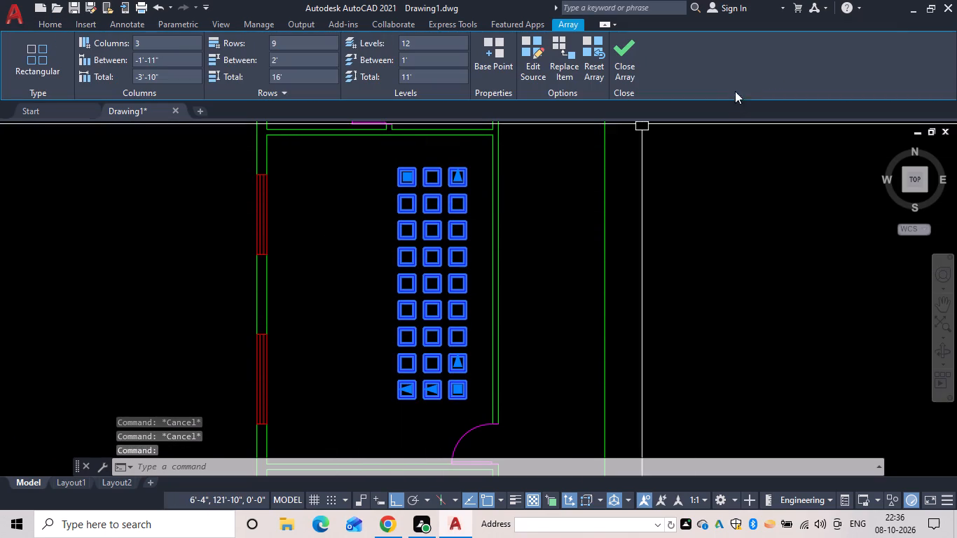
{"action": "left_click", "coordinate": [636, 55]}
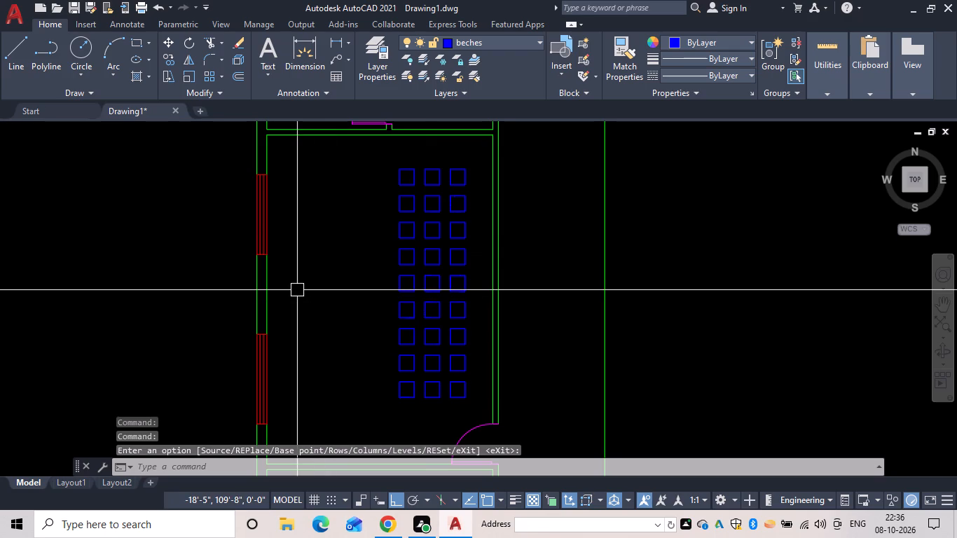
Copy the seat array 2'6" west toward the room's windowed wall.
{"action": "type", "text": "co"}
{"action": "key", "text": "space"}
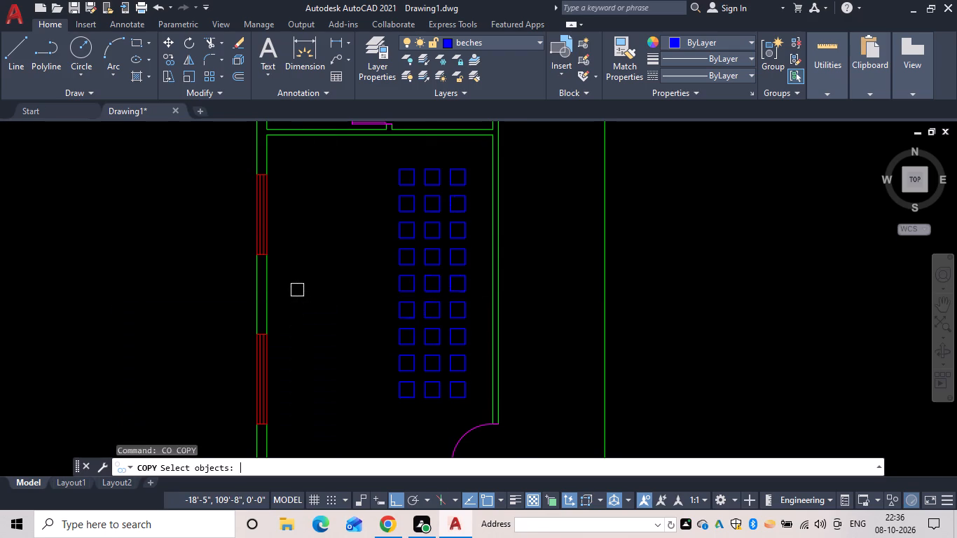
{"action": "left_click", "coordinate": [436, 359]}
{"action": "key", "text": "space"}
{"action": "left_click_drag", "start_coordinate": [396, 362], "coordinate": [385, 367]}
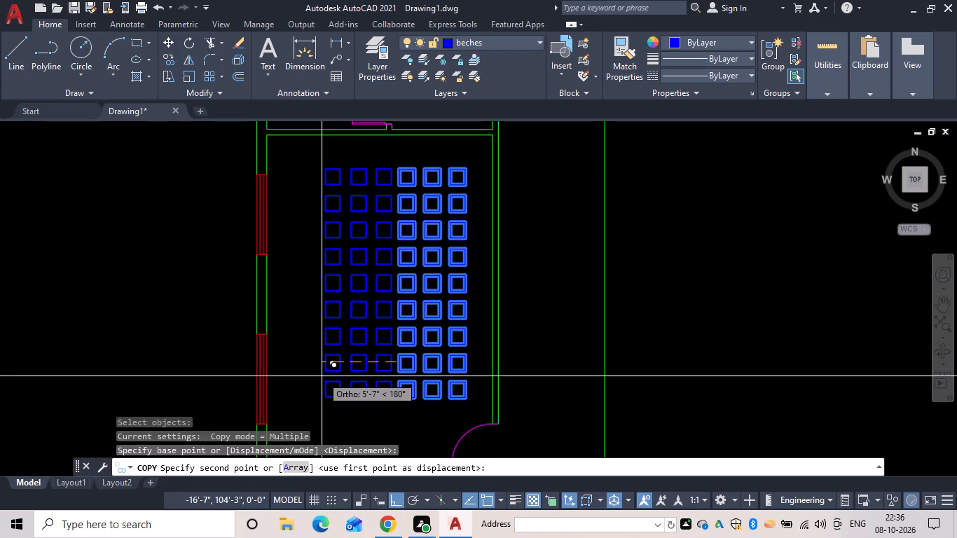
{"action": "key", "text": "2"}
{"action": "type", "text": "'6\""}
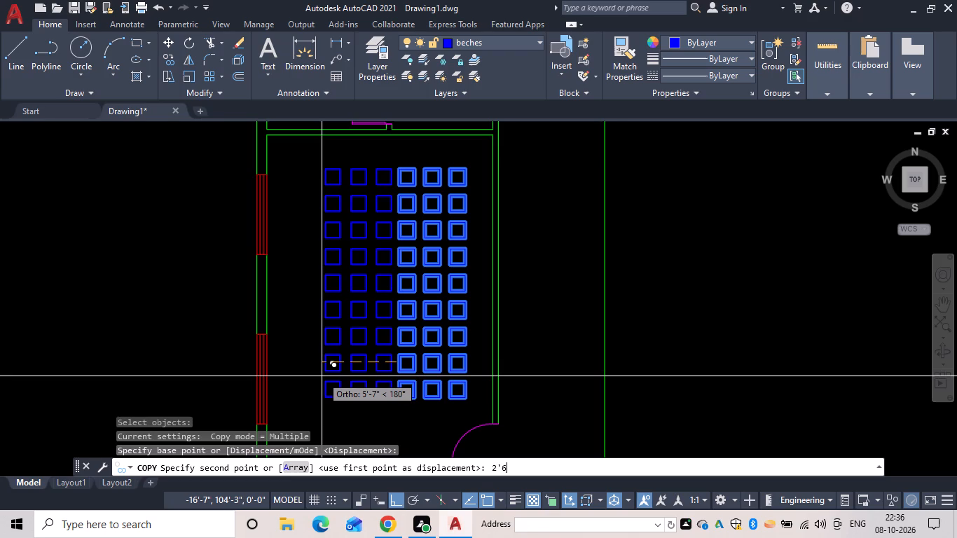
{"action": "key", "text": "space"}
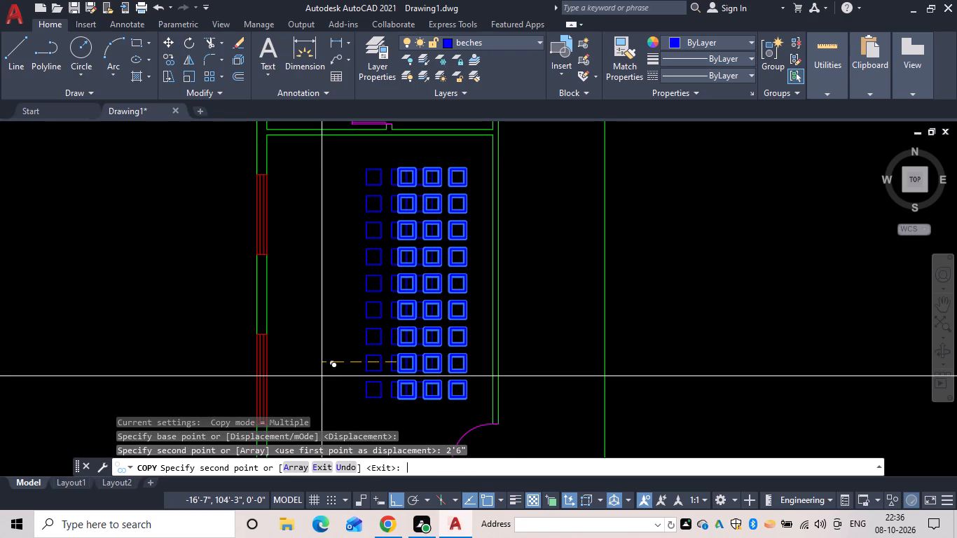
{"action": "key", "text": "Escape"}
Delete the overlapping copy of the seat array placed toward the windowed wall.
{"action": "left_click", "coordinate": [373, 377]}
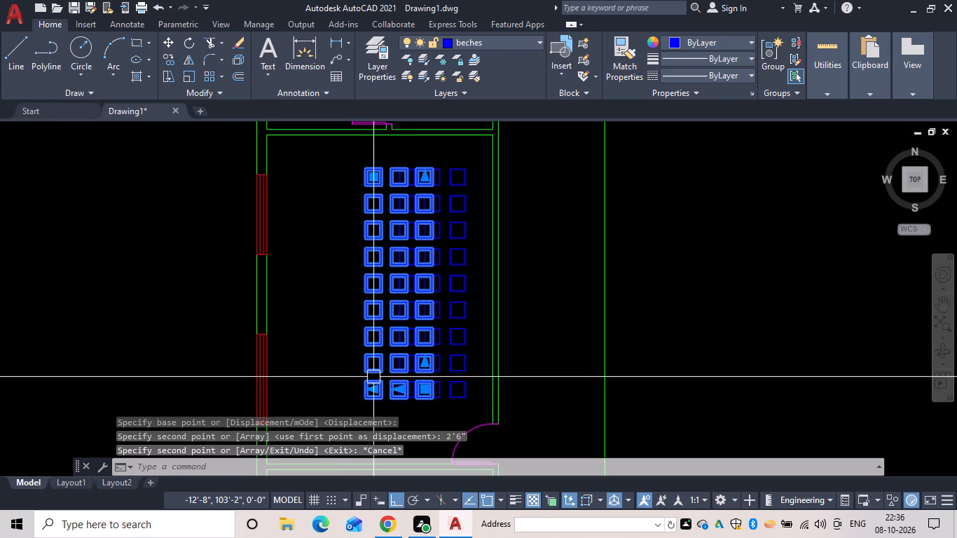
{"action": "key", "text": "Delete"}
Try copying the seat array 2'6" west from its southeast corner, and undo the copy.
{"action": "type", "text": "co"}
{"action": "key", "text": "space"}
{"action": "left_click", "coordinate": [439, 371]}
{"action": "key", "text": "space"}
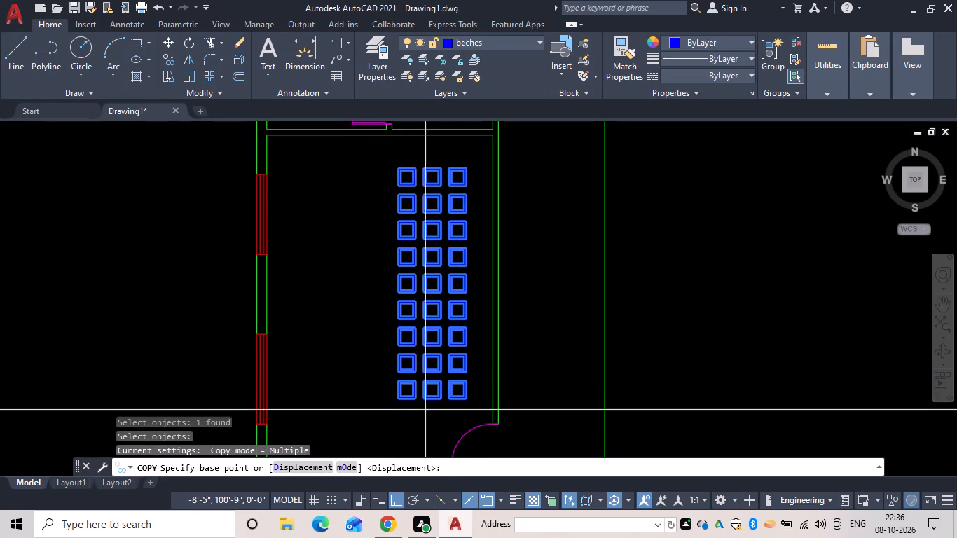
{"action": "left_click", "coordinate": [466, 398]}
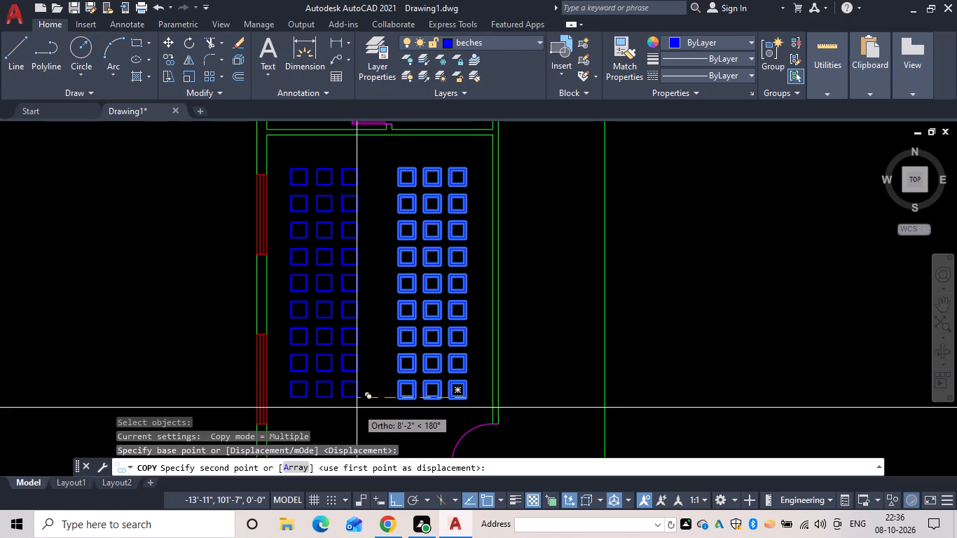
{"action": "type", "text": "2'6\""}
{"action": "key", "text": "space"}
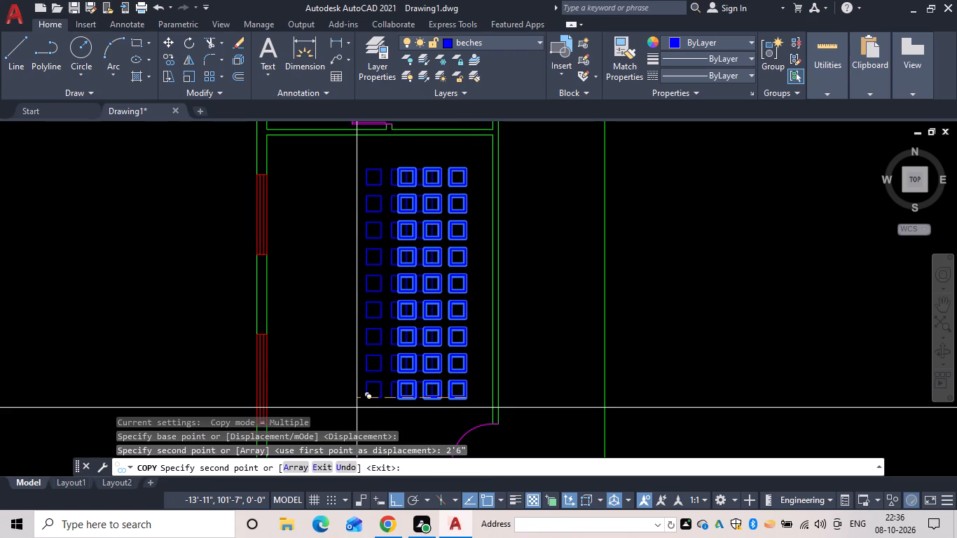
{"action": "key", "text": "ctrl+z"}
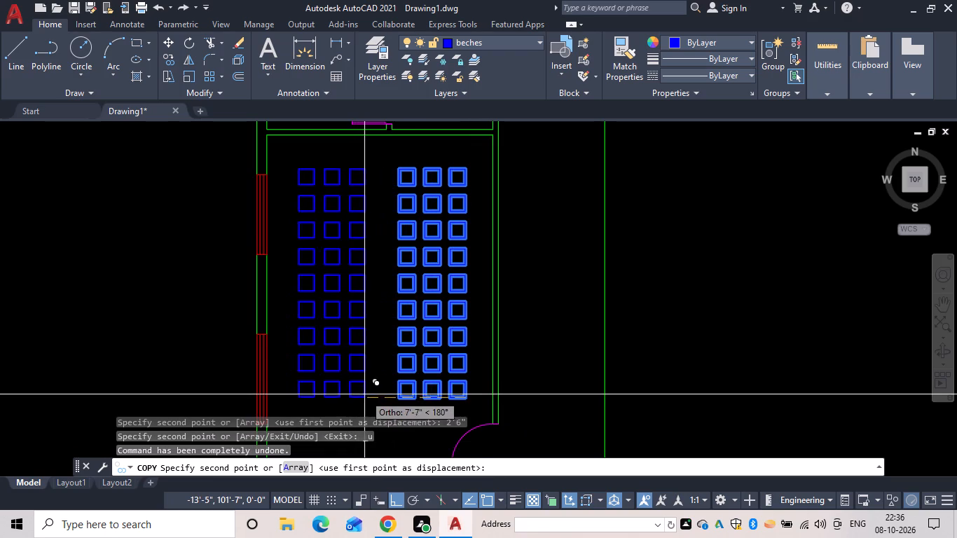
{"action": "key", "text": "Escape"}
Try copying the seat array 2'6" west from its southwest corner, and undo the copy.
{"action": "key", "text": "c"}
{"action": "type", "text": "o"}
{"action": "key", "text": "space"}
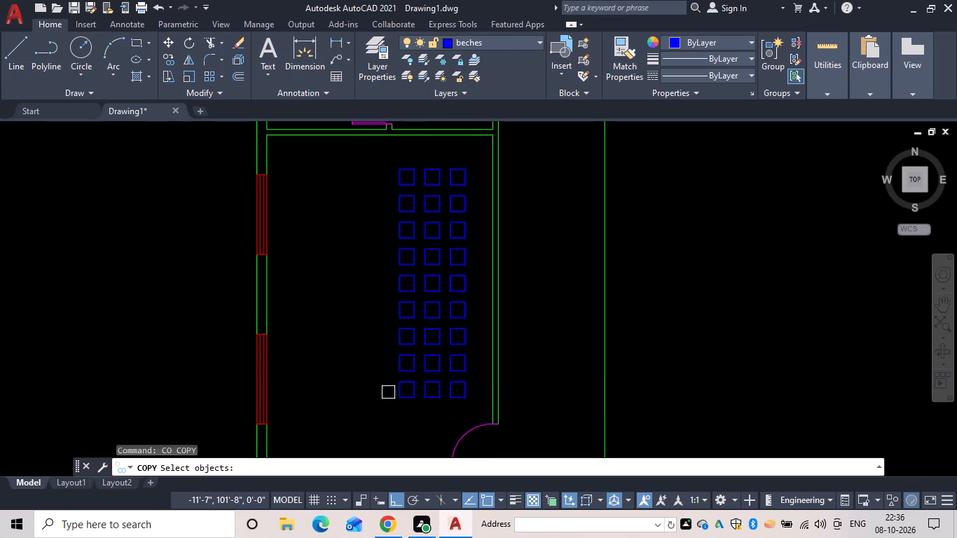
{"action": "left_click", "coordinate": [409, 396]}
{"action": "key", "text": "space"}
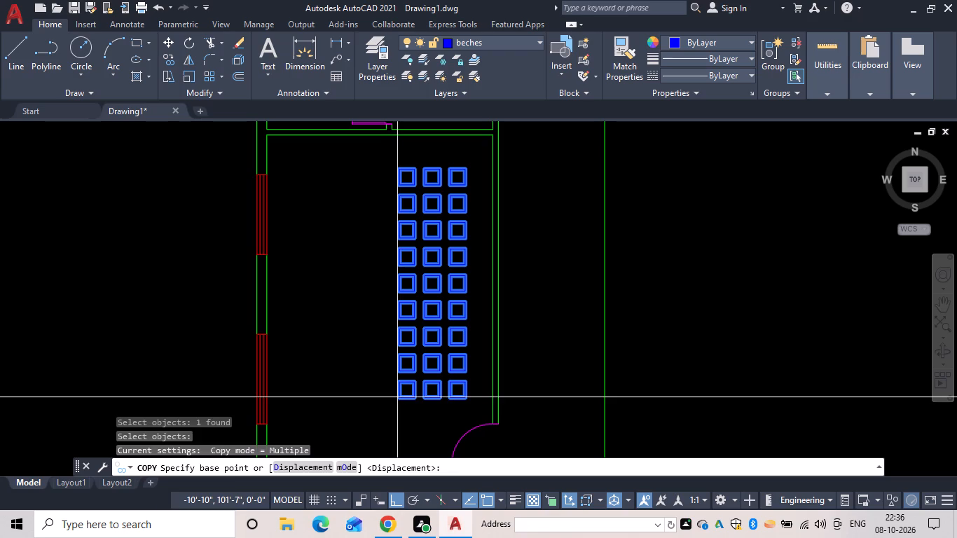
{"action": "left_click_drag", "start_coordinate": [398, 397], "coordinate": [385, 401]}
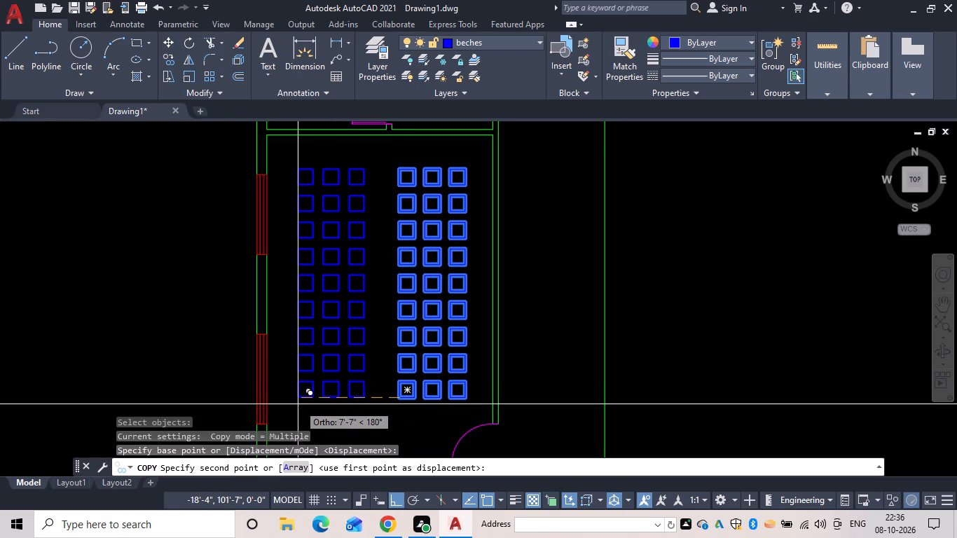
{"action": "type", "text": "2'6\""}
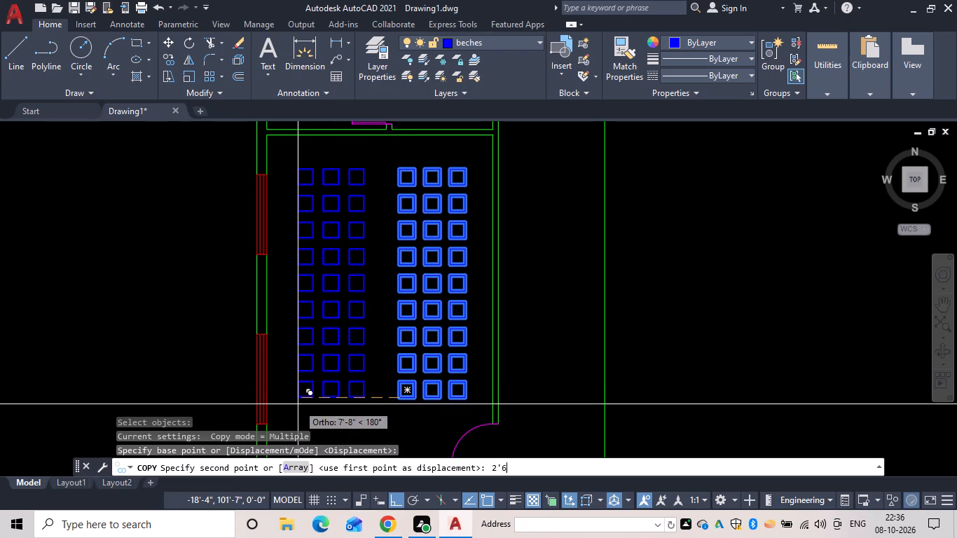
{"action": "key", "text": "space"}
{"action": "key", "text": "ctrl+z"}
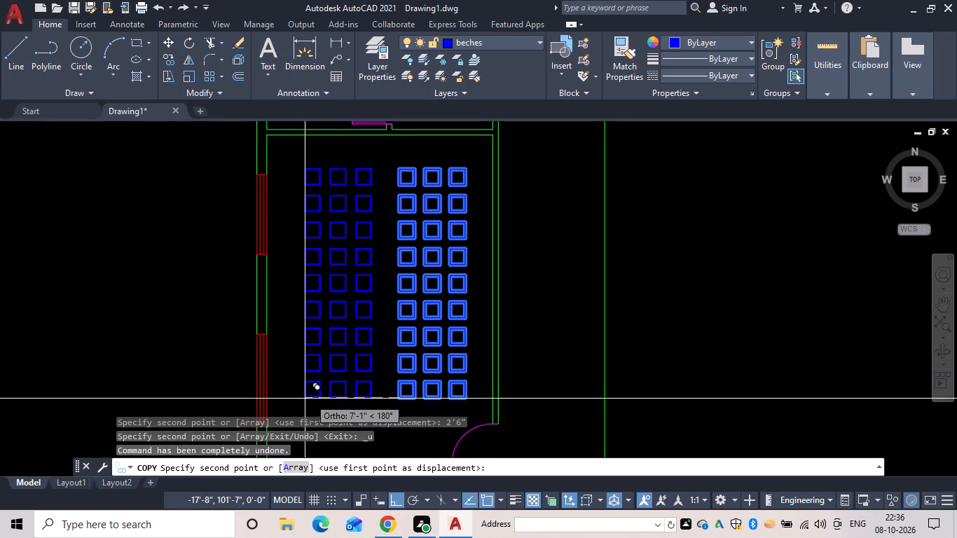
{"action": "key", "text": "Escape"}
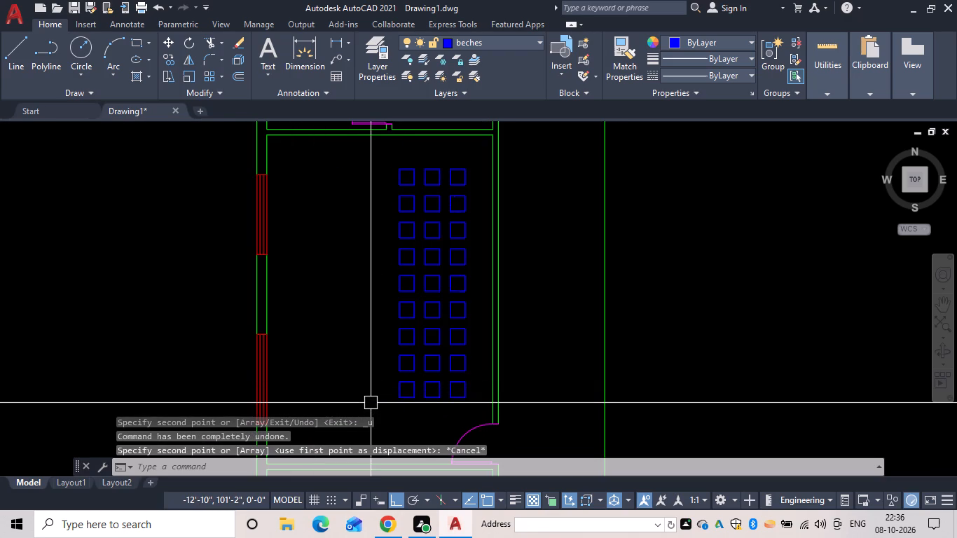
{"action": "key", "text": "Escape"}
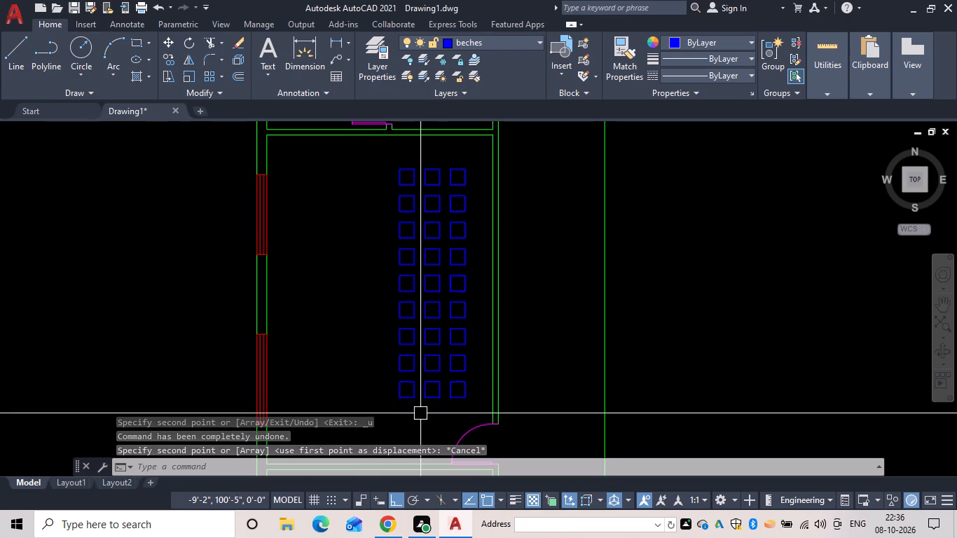
Draw a 2'6" guide line running west from the seat array's southwest corner.
{"action": "type", "text": "l"}
{"action": "key", "text": "space"}
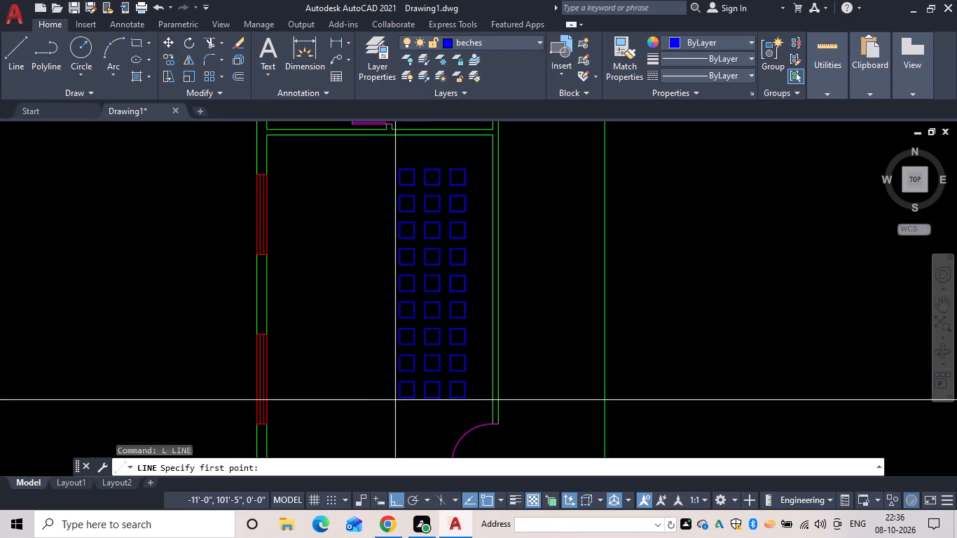
{"action": "left_click_drag", "start_coordinate": [399, 396], "coordinate": [362, 406]}
{"action": "type", "text": "2'6\""}
{"action": "key", "text": "space"}
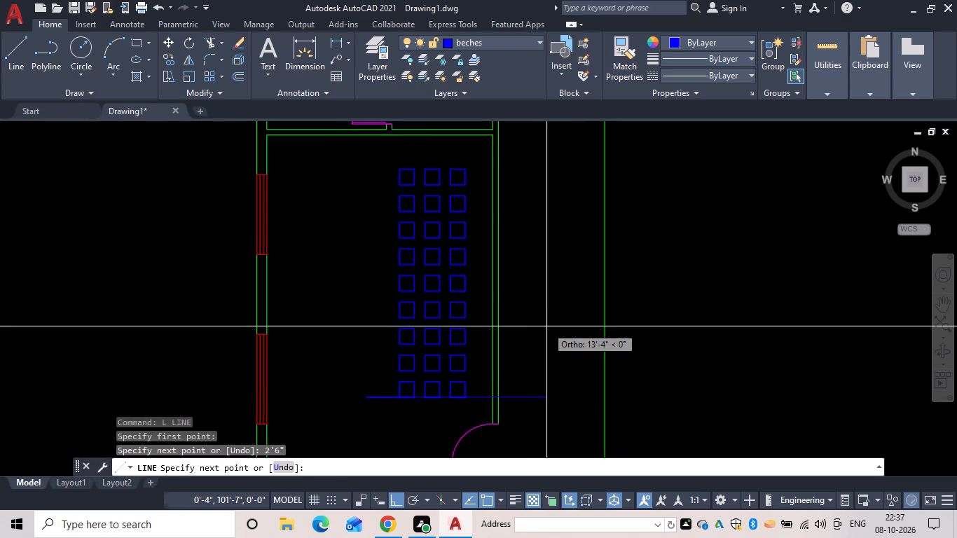
{"action": "key", "text": "Escape"}
Copy the seat array so its southeast corner lands on the west end of the guide line.
{"action": "type", "text": "co"}
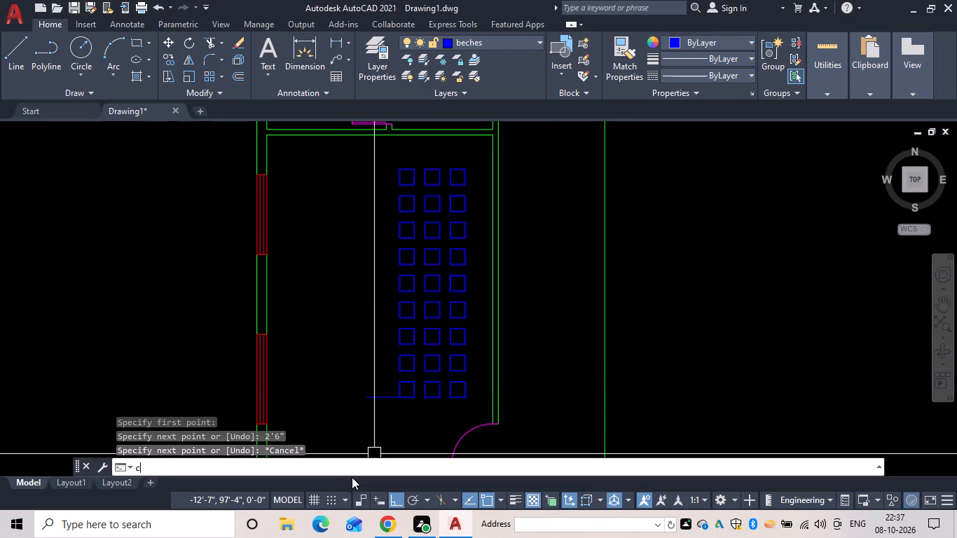
{"action": "key", "text": "space"}
{"action": "left_click", "coordinate": [447, 394]}
{"action": "key", "text": "space"}
{"action": "scroll", "coordinate": [404, 399], "scroll_direction": "up", "scroll_amount": 3}
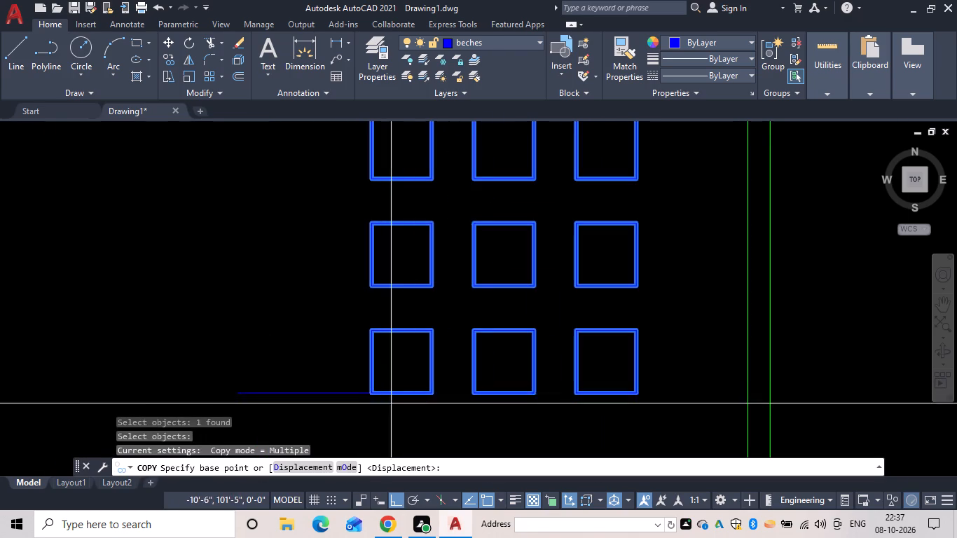
{"action": "left_click", "coordinate": [636, 393]}
{"action": "middle_click_drag", "start_coordinate": [545, 387], "coordinate": [739, 333]}
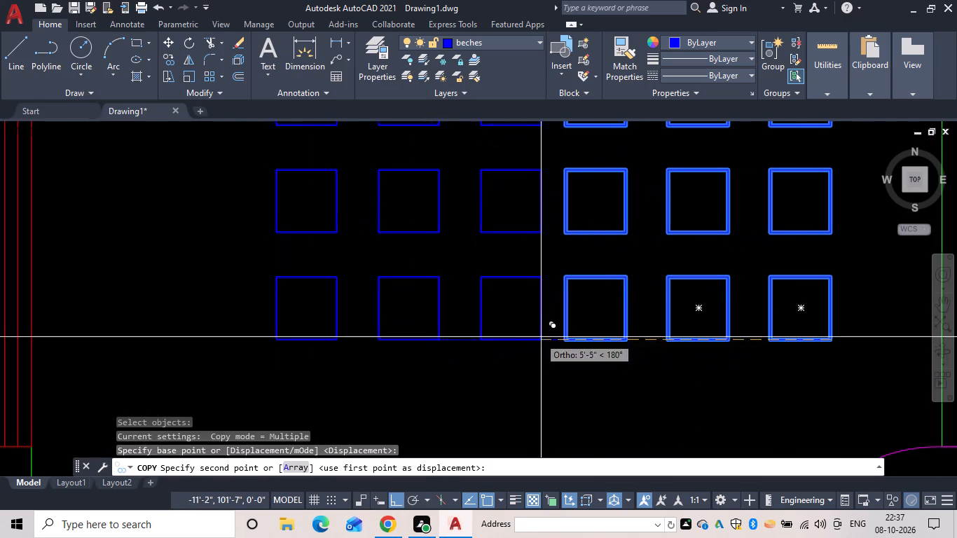
{"action": "left_click", "coordinate": [432, 340]}
{"action": "scroll", "coordinate": [448, 357], "scroll_direction": "down", "scroll_amount": 2}
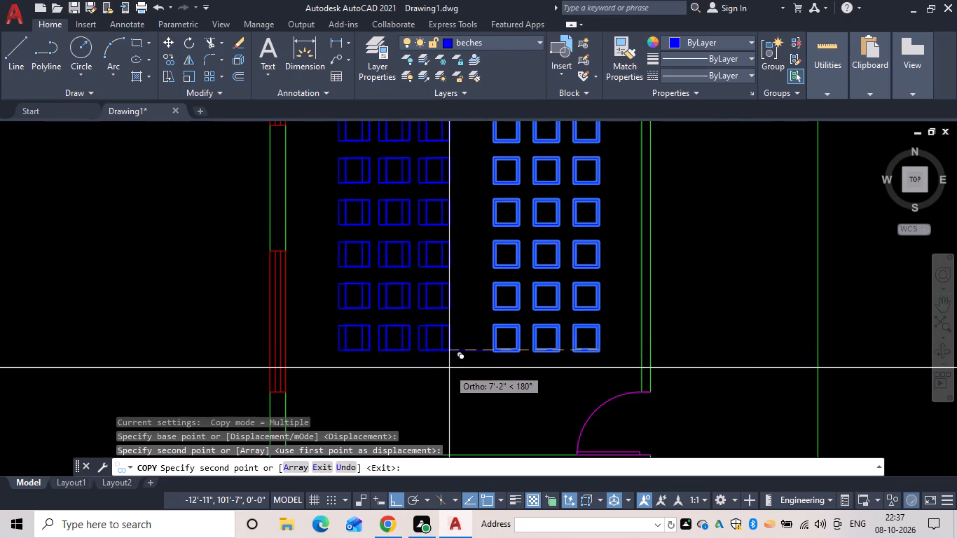
{"action": "key", "text": "Escape"}
Erase the guide line between the two seat arrays.
{"action": "left_click", "coordinate": [467, 352]}
{"action": "type", "text": "e"}
{"action": "key", "text": "space"}
Copy both seat arrays straight south into the adjoining room with windows on its west wall.
{"action": "scroll", "coordinate": [464, 382], "scroll_direction": "down", "scroll_amount": 2}
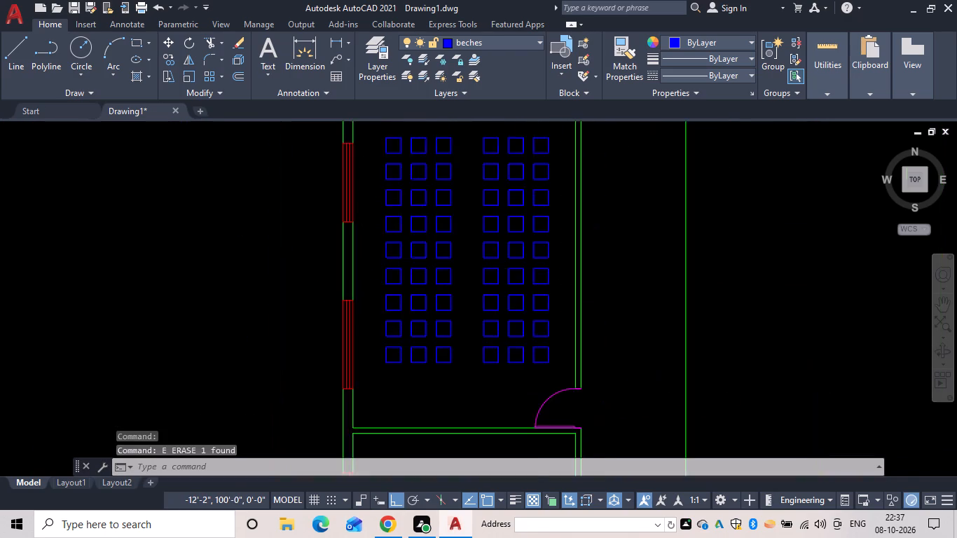
{"action": "middle_click_drag", "start_coordinate": [464, 382], "coordinate": [460, 392]}
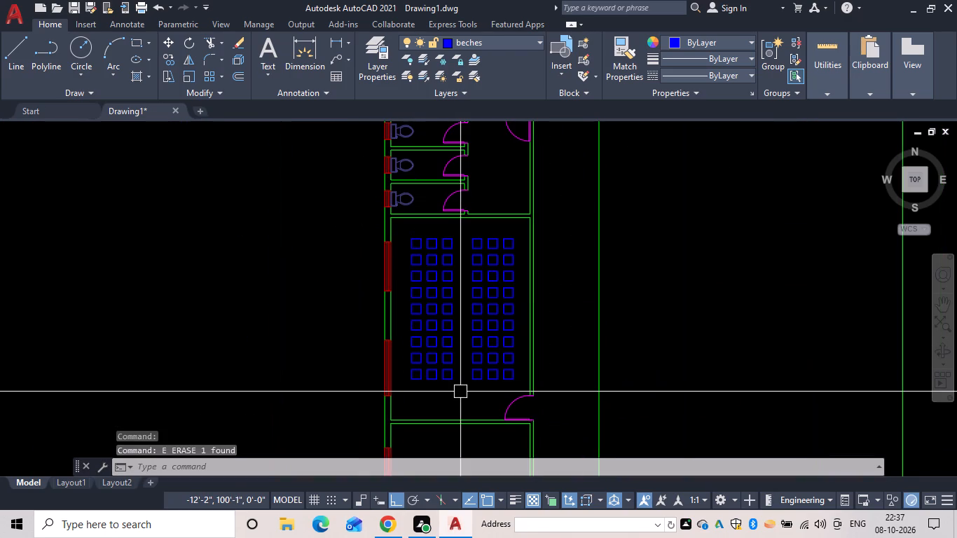
{"action": "scroll", "coordinate": [485, 379], "scroll_direction": "down", "scroll_amount": 1}
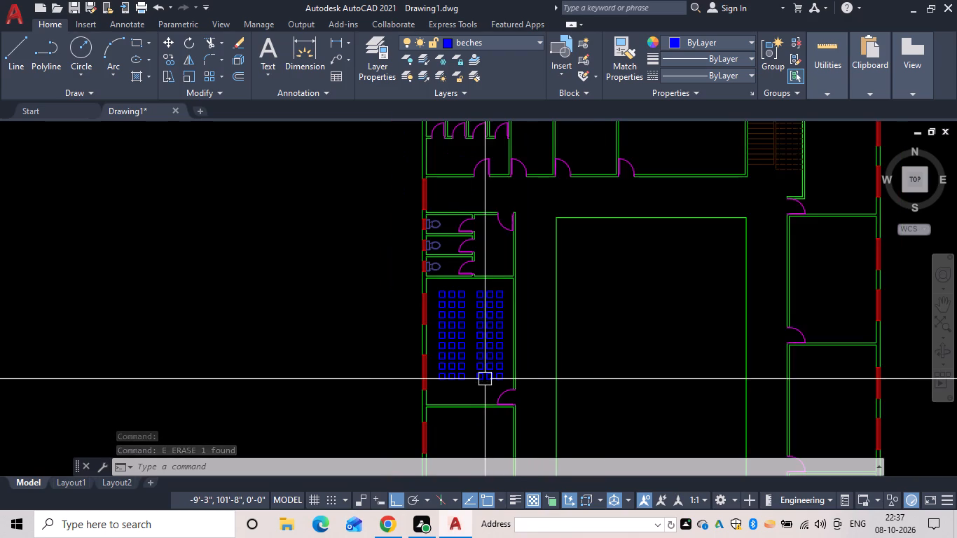
{"action": "middle_click_drag", "start_coordinate": [485, 379], "coordinate": [507, 297]}
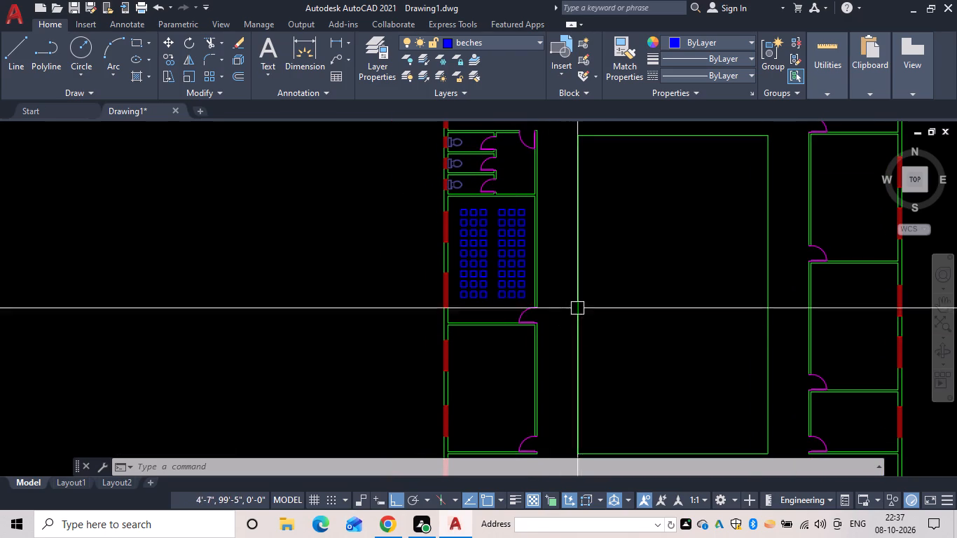
{"action": "type", "text": "co"}
{"action": "key", "text": "space"}
{"action": "left_click", "coordinate": [509, 283]}
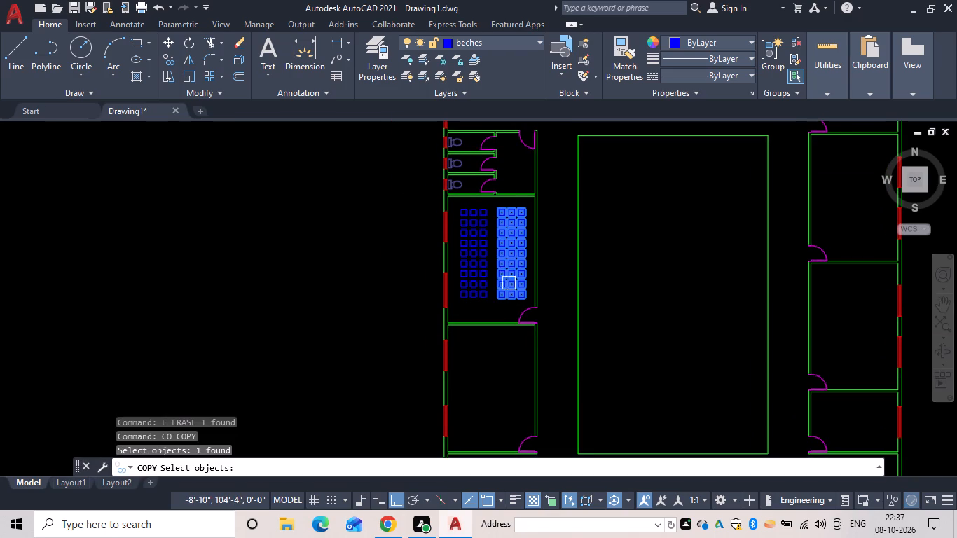
{"action": "left_click", "coordinate": [481, 277]}
{"action": "key", "text": "space"}
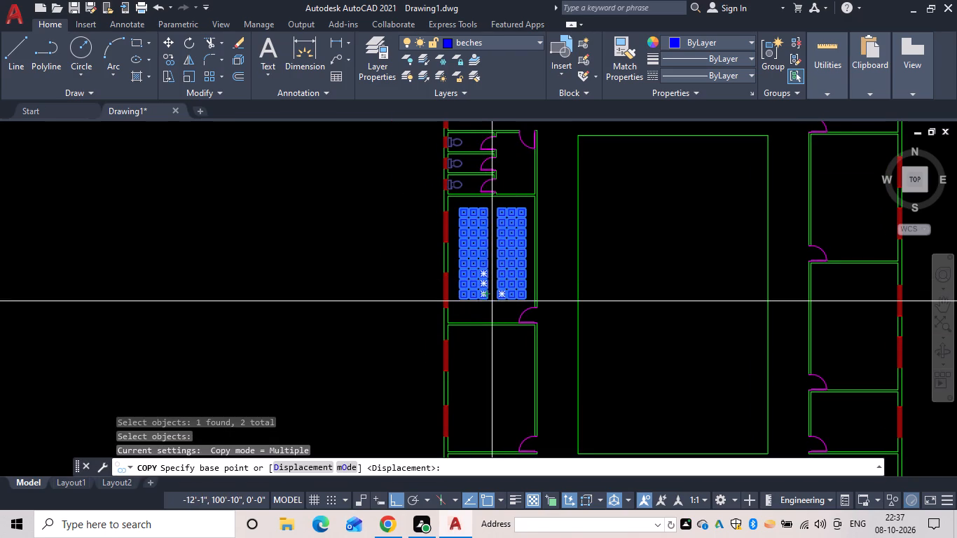
{"action": "left_click", "coordinate": [491, 301]}
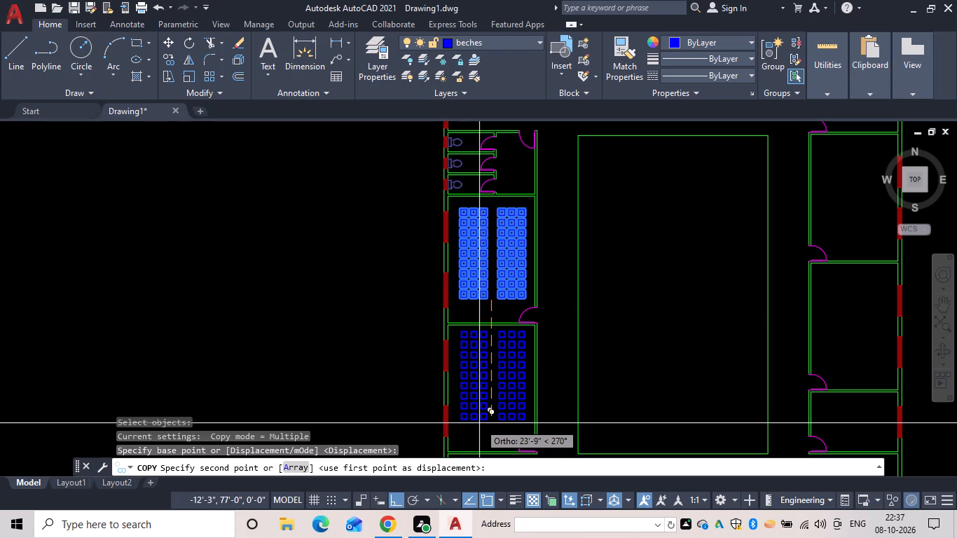
{"action": "left_click", "coordinate": [478, 430]}
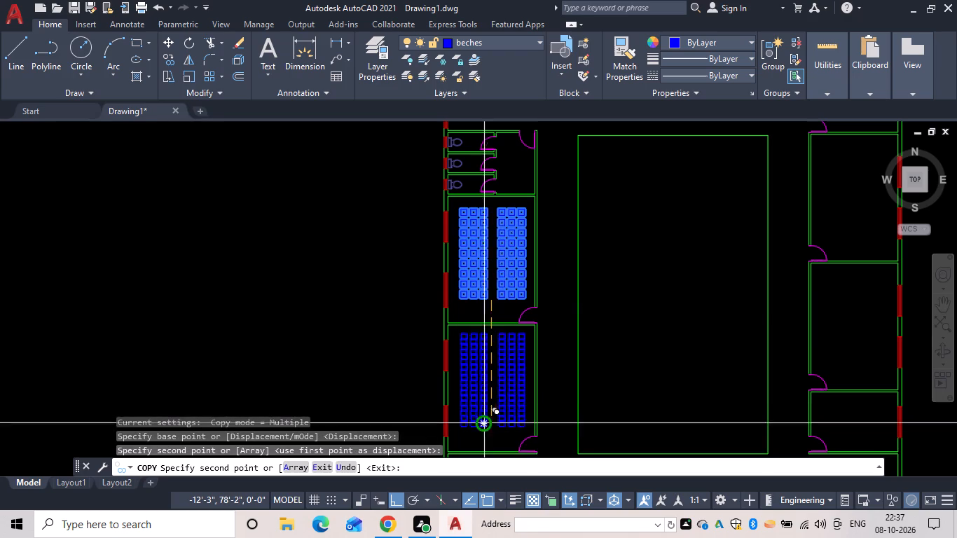
{"action": "key", "text": "grave"}
{"action": "key", "text": "Escape"}
Copy the southern room's two seat arrays about 27'3" south, over the large southwest corner room.
{"action": "middle_click_drag", "start_coordinate": [551, 363], "coordinate": [519, 238]}
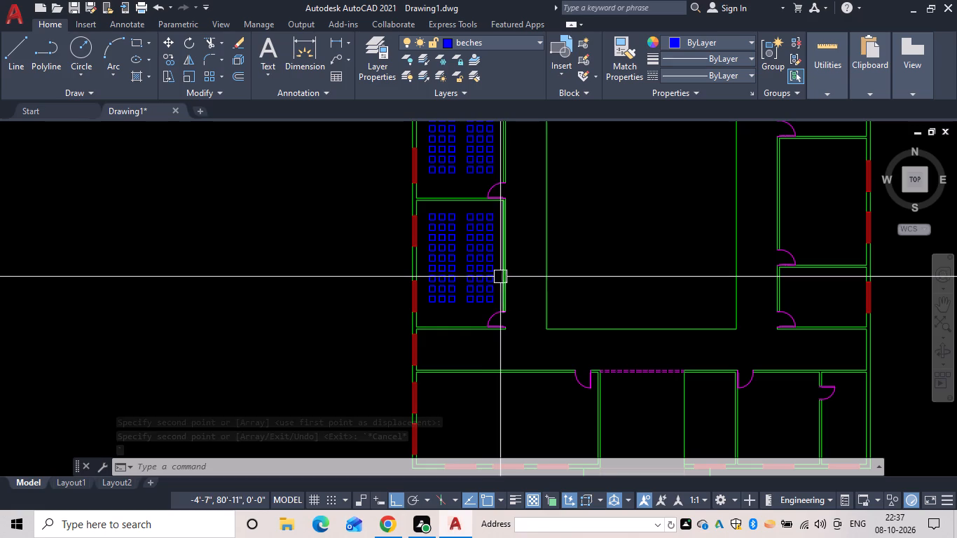
{"action": "key", "text": "c"}
{"action": "type", "text": "o"}
{"action": "key", "text": "space"}
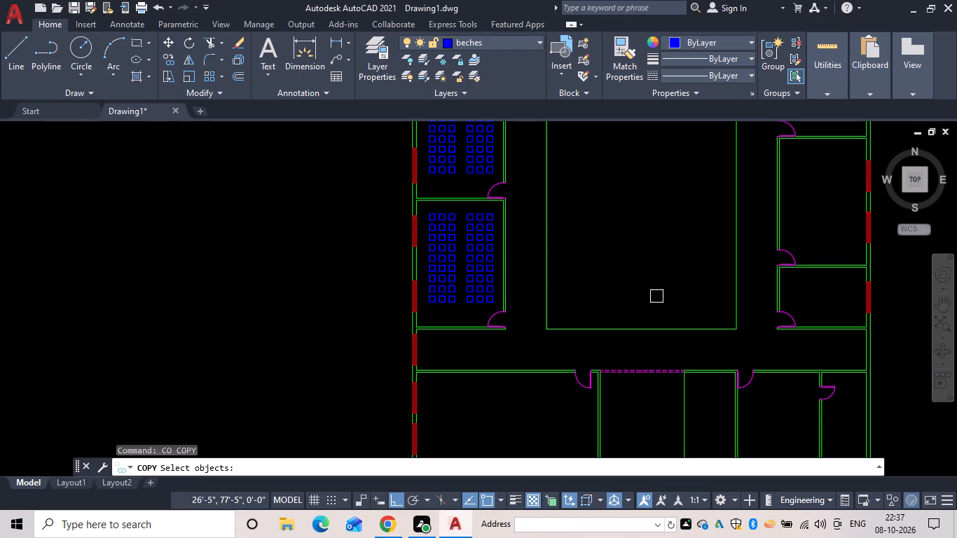
{"action": "left_click", "coordinate": [458, 235]}
{"action": "left_click", "coordinate": [471, 234]}
{"action": "key", "text": "space"}
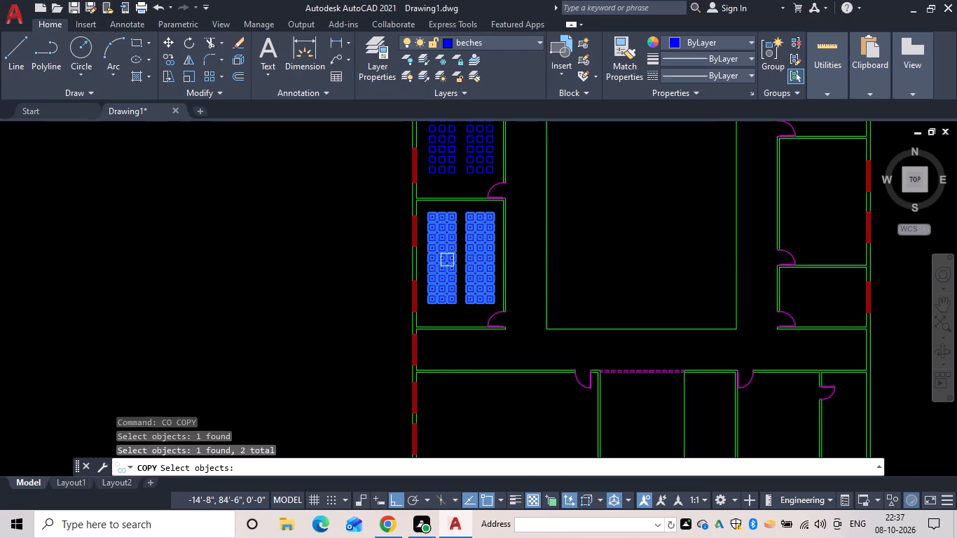
{"action": "left_click", "coordinate": [462, 305]}
{"action": "middle_click_drag", "start_coordinate": [454, 357], "coordinate": [476, 227]}
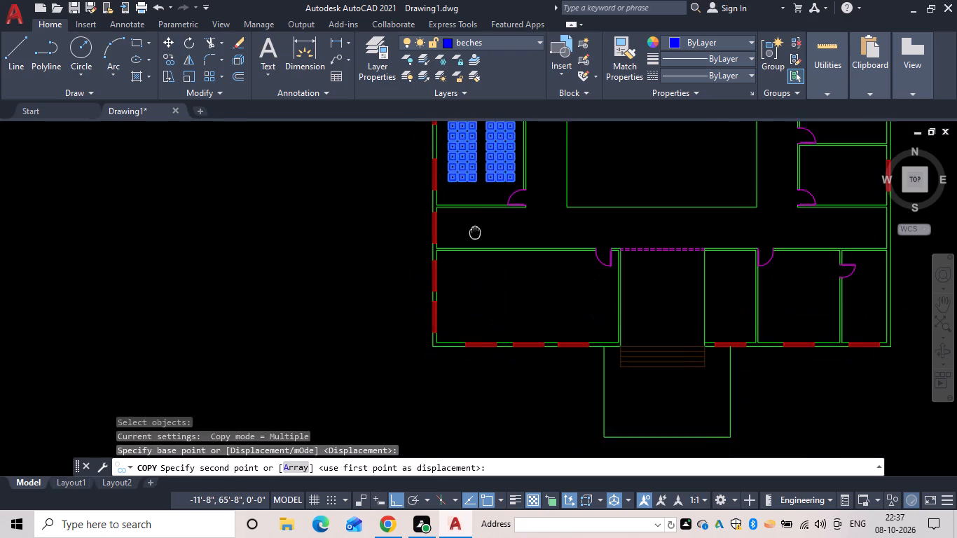
{"action": "left_click", "coordinate": [476, 315]}
{"action": "key", "text": "Escape"}
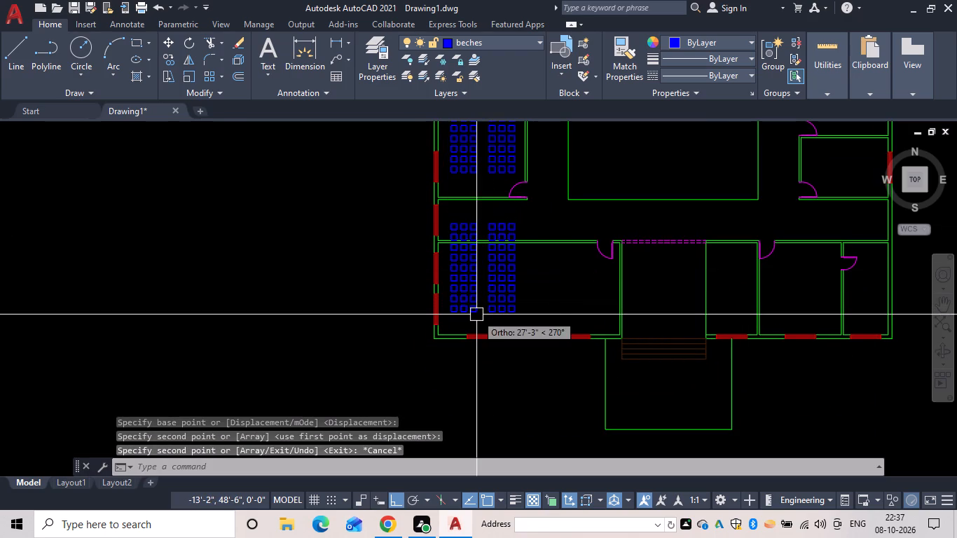
Rotate the two newly copied seat arrays 90° counterclockwise about a point at the foot of the aisle between them.
{"action": "type", "text": "ro"}
{"action": "key", "text": "space"}
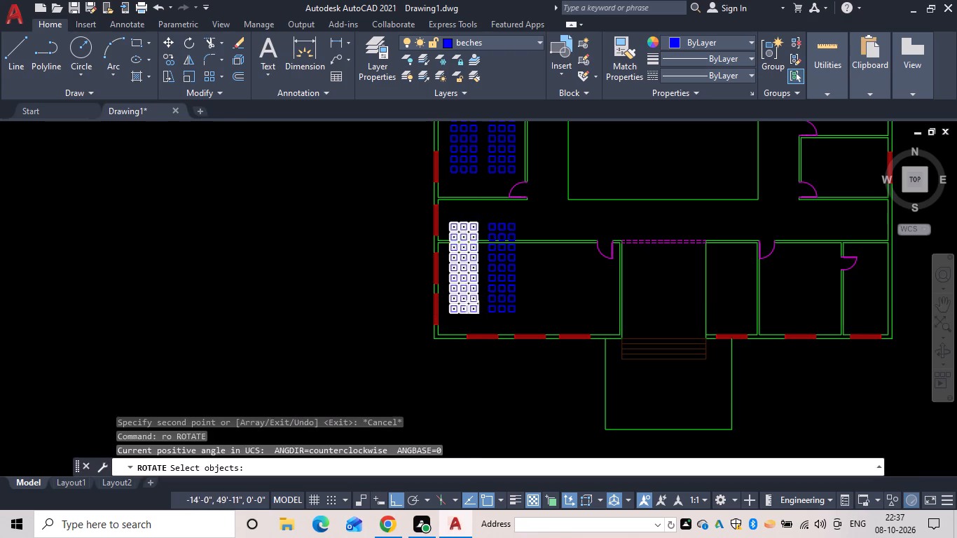
{"action": "left_click", "coordinate": [472, 307]}
{"action": "left_click", "coordinate": [515, 309]}
{"action": "key", "text": "space"}
{"action": "left_click", "coordinate": [487, 312]}
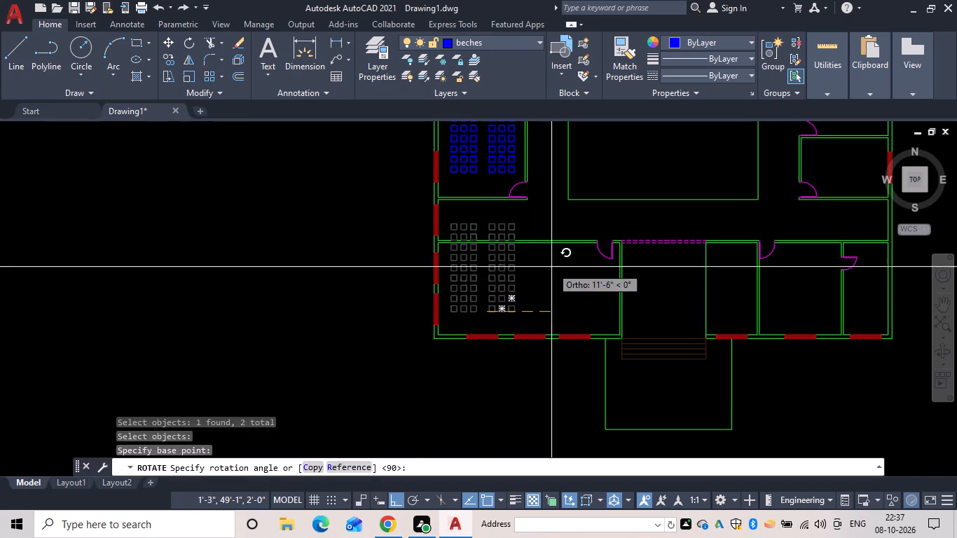
{"action": "left_click", "coordinate": [505, 216]}
{"action": "key", "text": "Escape"}
Copy the two rotated seat arrays straight east, toward the middle of the large southwest corner room.
{"action": "type", "text": "co"}
{"action": "key", "text": "space"}
{"action": "left_click", "coordinate": [465, 296]}
{"action": "left_click", "coordinate": [455, 329]}
{"action": "key", "text": "space"}
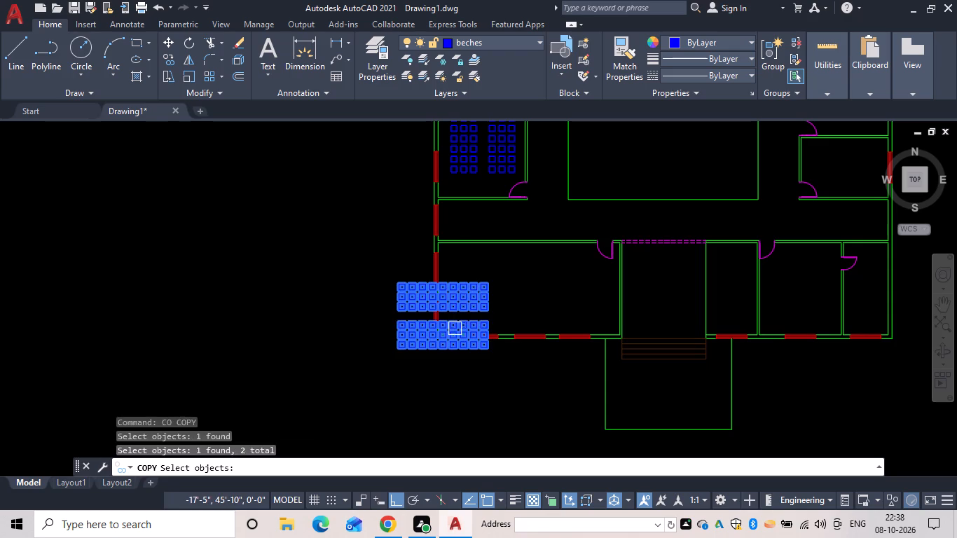
{"action": "left_click", "coordinate": [477, 315]}
{"action": "left_click", "coordinate": [565, 303]}
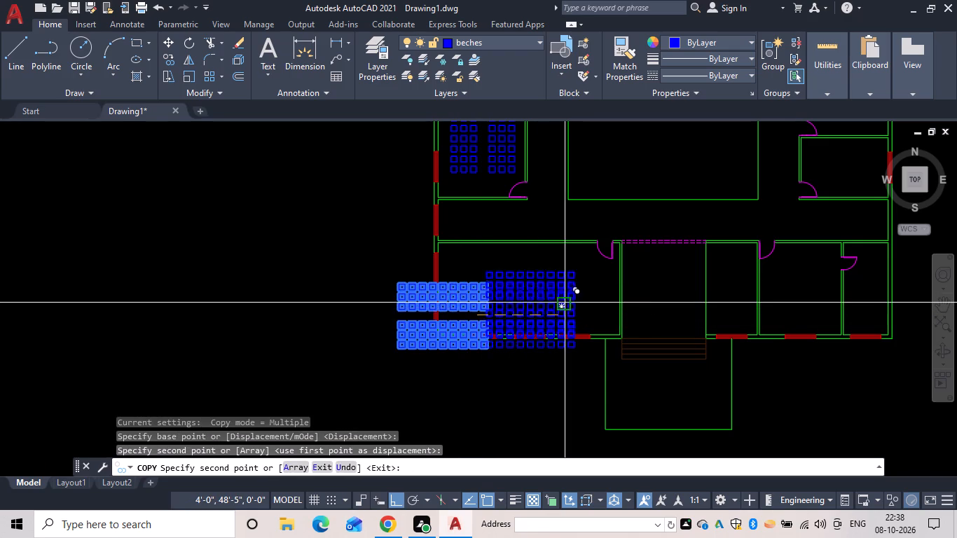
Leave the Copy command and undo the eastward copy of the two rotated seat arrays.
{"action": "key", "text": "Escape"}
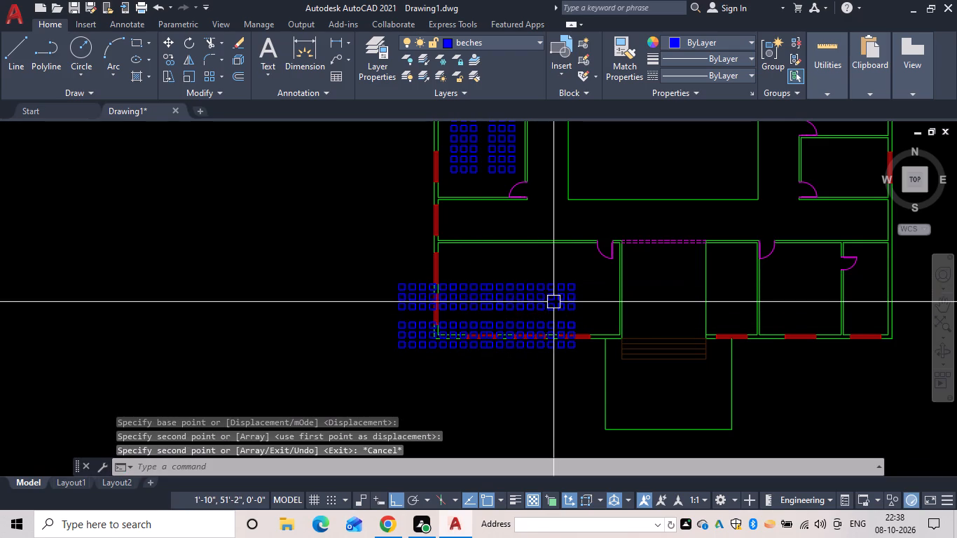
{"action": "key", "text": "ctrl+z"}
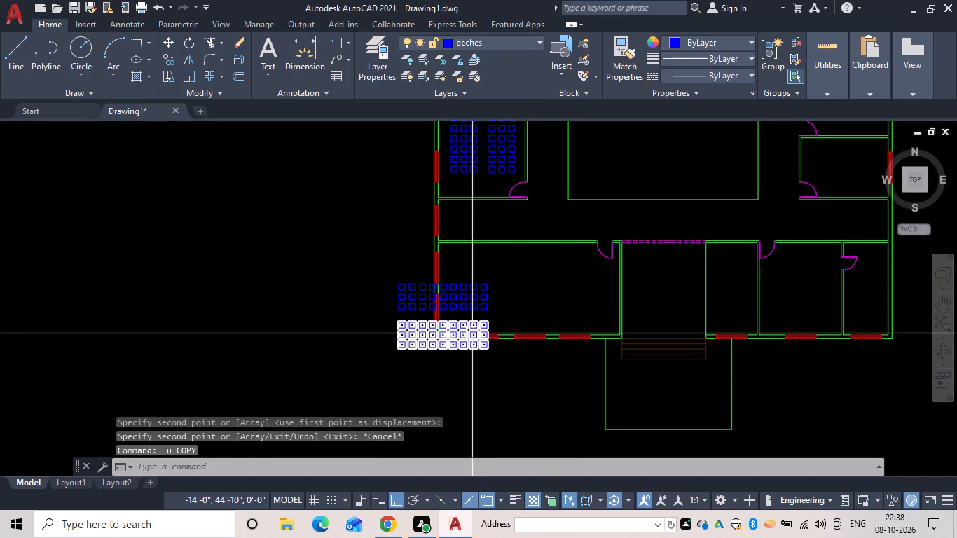
Move the two rotated seat arrays about 15'4" straight east into the large southwest corner room.
{"action": "key", "text": "Escape"}
{"action": "type", "text": "m"}
{"action": "key", "text": "space"}
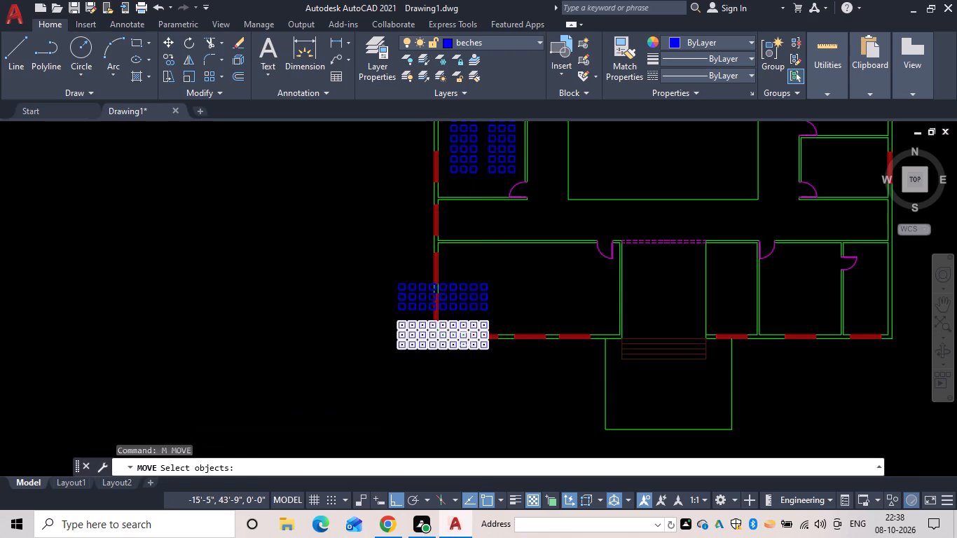
{"action": "left_click", "coordinate": [461, 343]}
{"action": "left_click", "coordinate": [482, 290]}
{"action": "key", "text": "space"}
{"action": "left_click", "coordinate": [460, 318]}
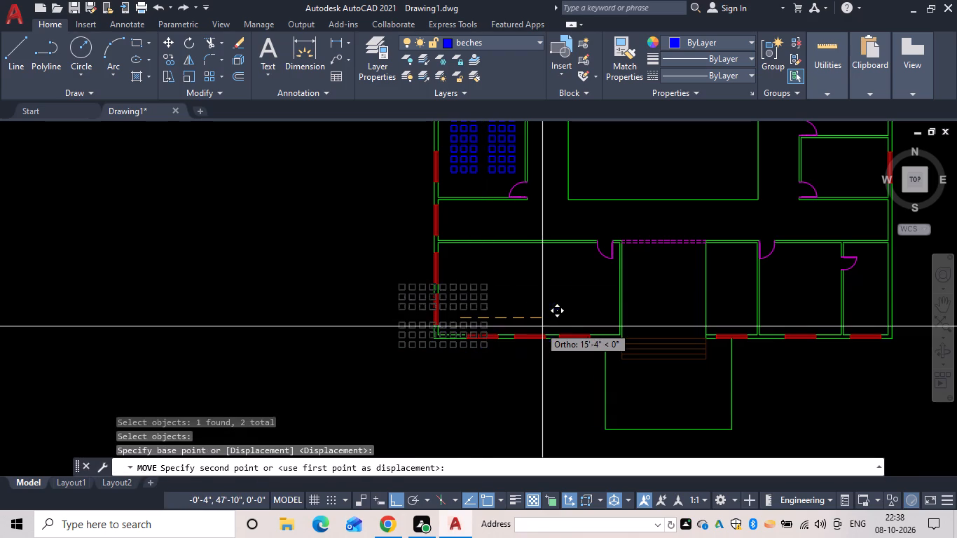
{"action": "left_click", "coordinate": [542, 326]}
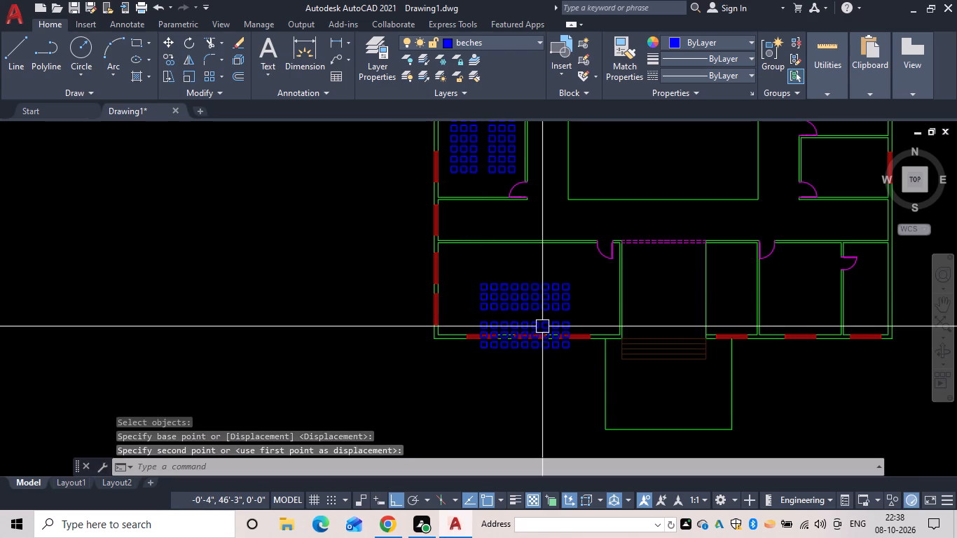
Move both seat arrays straight north until they clear the corner room's south wall and windows.
{"action": "key", "text": "space"}
{"action": "left_click", "coordinate": [537, 324]}
{"action": "left_click", "coordinate": [538, 298]}
{"action": "key", "text": "space"}
{"action": "left_click_drag", "start_coordinate": [533, 300], "coordinate": [532, 297]}
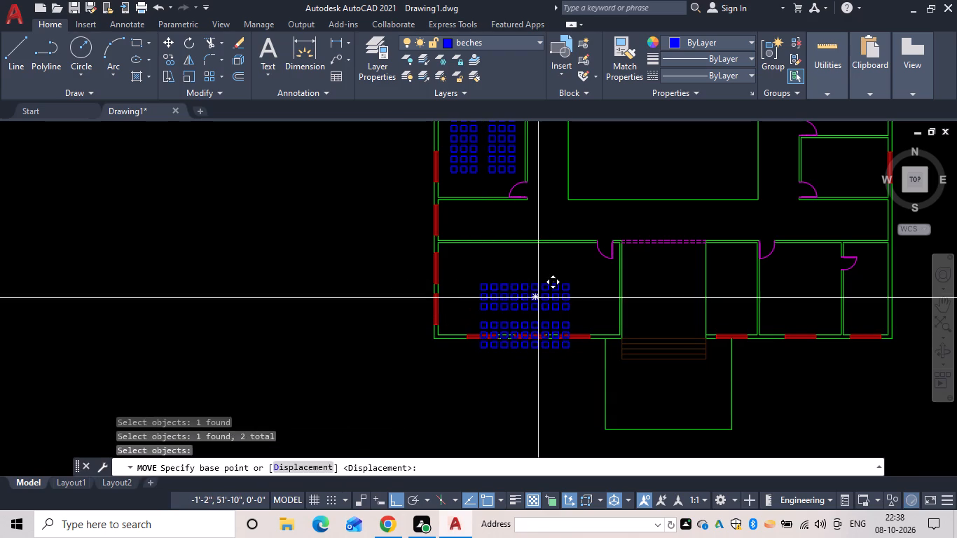
{"action": "left_click_drag", "start_coordinate": [532, 297], "coordinate": [532, 282]}
{"action": "left_click", "coordinate": [532, 270]}
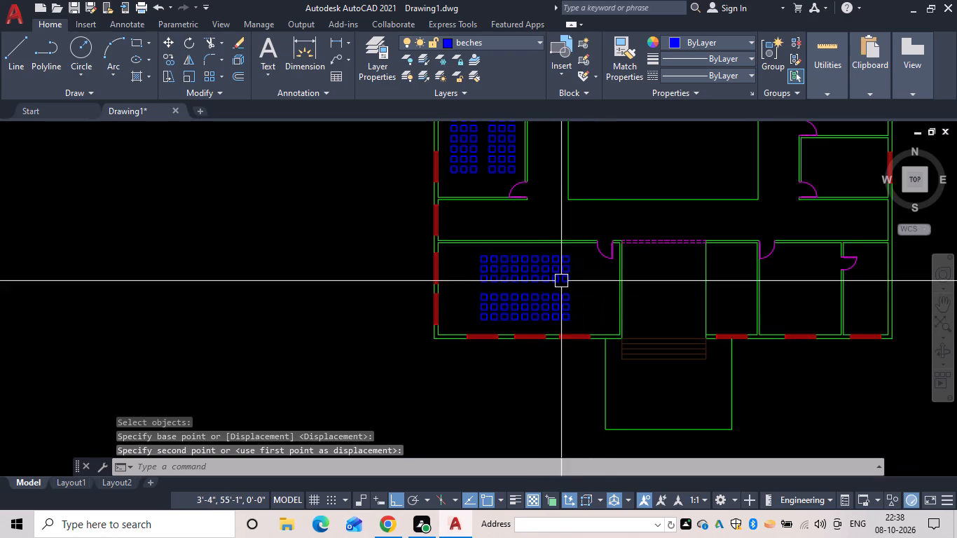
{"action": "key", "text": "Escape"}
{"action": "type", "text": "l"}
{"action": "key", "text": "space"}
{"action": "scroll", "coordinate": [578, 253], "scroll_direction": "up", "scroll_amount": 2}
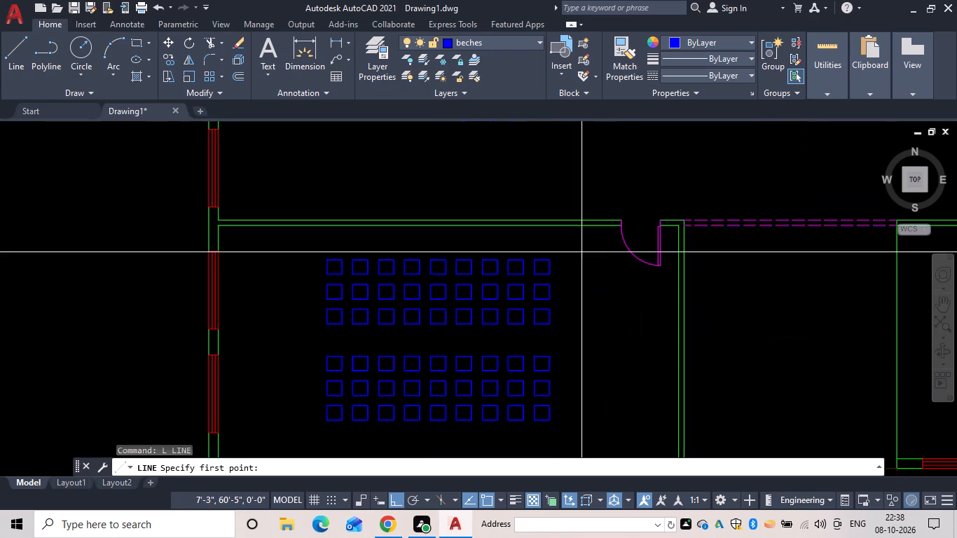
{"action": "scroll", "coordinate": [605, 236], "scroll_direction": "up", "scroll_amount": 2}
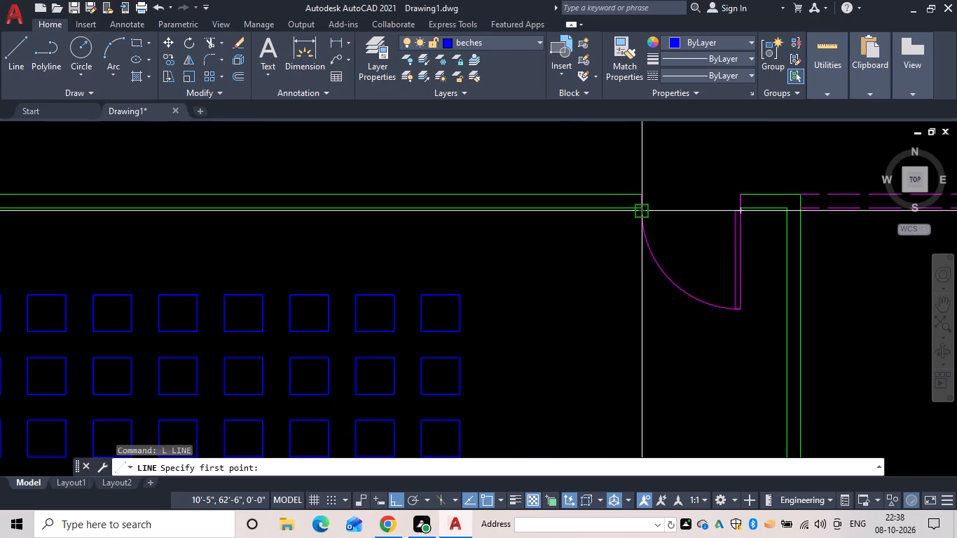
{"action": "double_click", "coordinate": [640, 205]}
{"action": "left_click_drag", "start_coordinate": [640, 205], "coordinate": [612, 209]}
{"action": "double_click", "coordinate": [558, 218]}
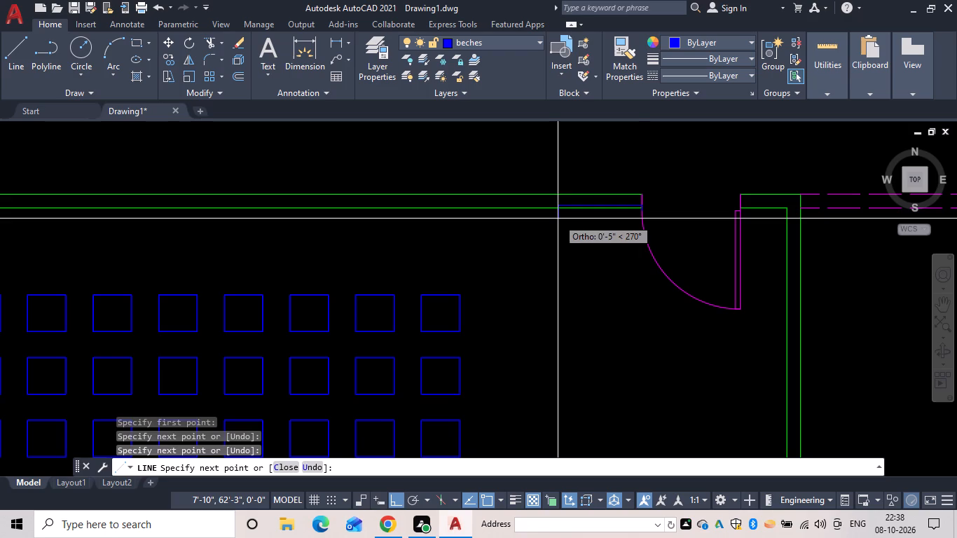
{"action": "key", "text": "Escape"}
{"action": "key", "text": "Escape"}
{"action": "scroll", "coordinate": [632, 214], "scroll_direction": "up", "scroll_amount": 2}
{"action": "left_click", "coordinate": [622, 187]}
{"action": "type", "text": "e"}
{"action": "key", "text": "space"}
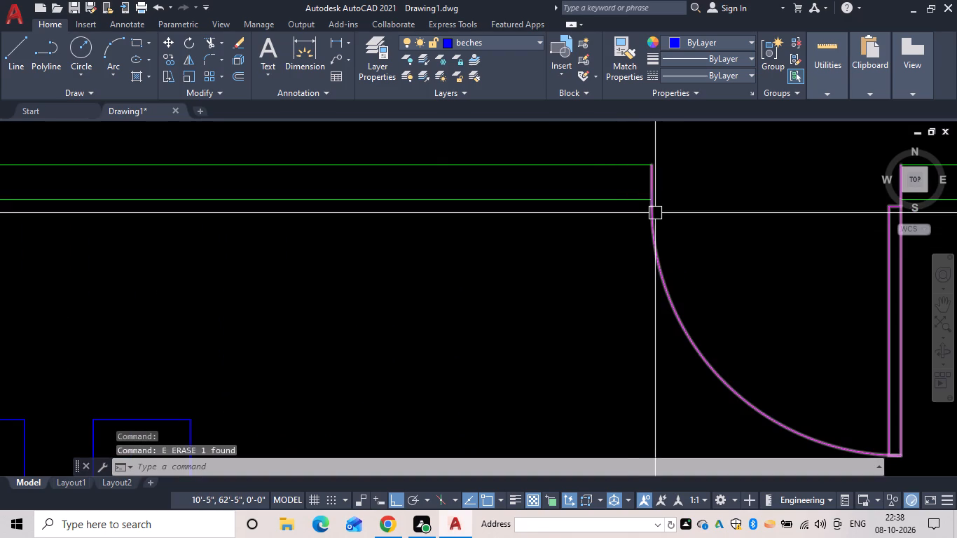
Draw guide lines from the corner room door's west jamb, 2' west along the wall's inner face and 2' south.
{"action": "key", "text": "Escape"}
{"action": "type", "text": "l"}
{"action": "key", "text": "space"}
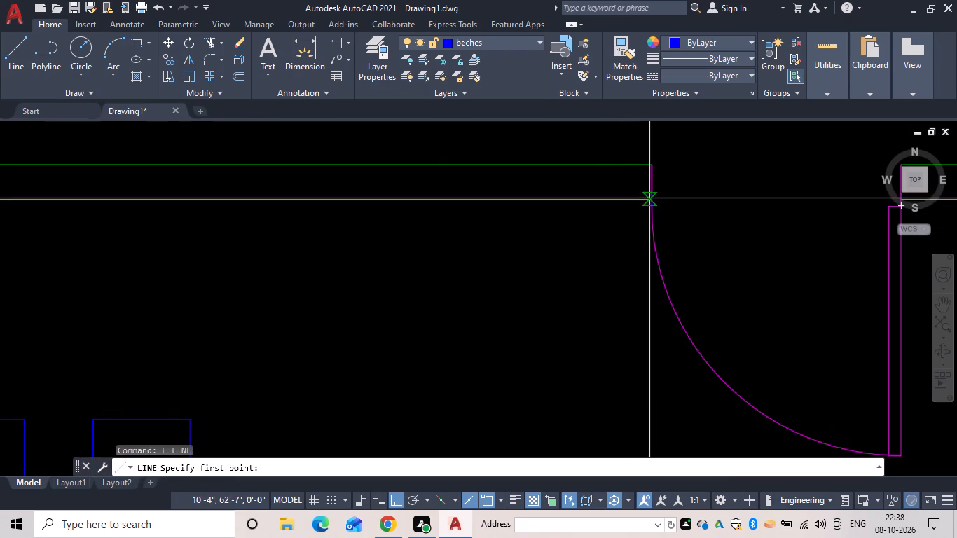
{"action": "left_click_drag", "start_coordinate": [653, 201], "coordinate": [643, 203]}
{"action": "type", "text": "2'"}
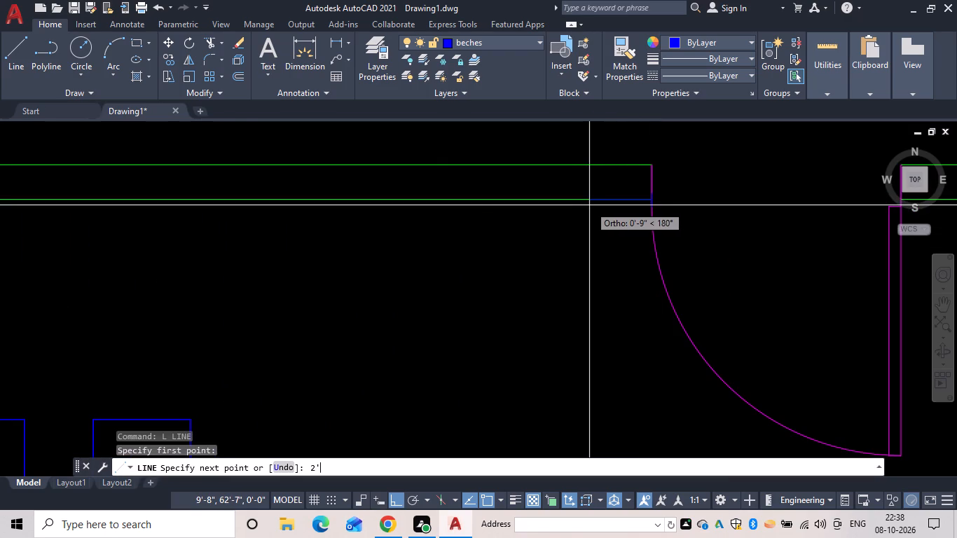
{"action": "key", "text": "space"}
{"action": "type", "text": "2'"}
{"action": "key", "text": "space"}
{"action": "key", "text": "Escape"}
{"action": "scroll", "coordinate": [533, 347], "scroll_direction": "down", "scroll_amount": 3}
{"action": "middle_click_drag", "start_coordinate": [530, 337], "coordinate": [539, 266]}
{"action": "key", "text": "Escape"}
Move both seat arrays so the northern array's northeast corner meets the south end of the vertical guide line.
{"action": "type", "text": "m"}
{"action": "key", "text": "space"}
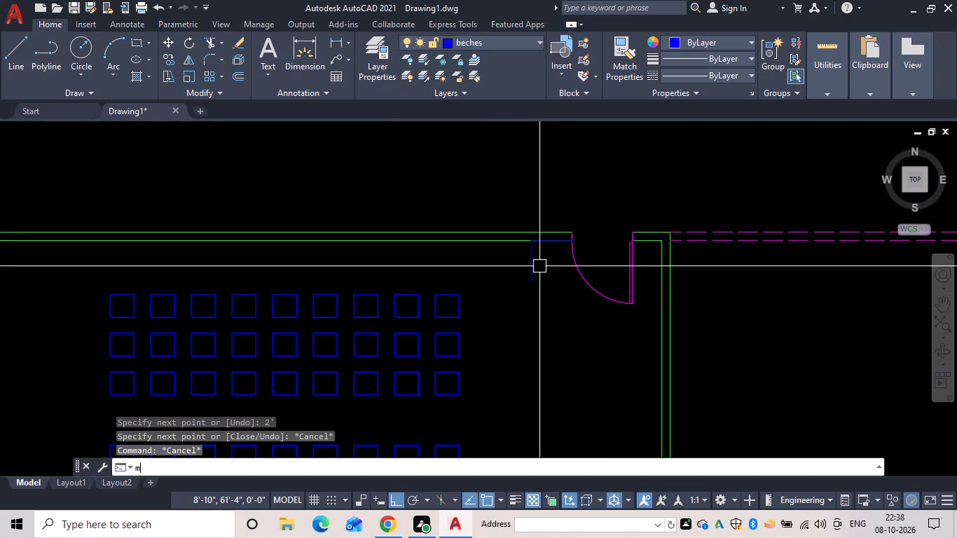
{"action": "scroll", "coordinate": [490, 382], "scroll_direction": "down", "scroll_amount": 1}
{"action": "middle_click_drag", "start_coordinate": [490, 362], "coordinate": [513, 257]}
{"action": "left_click_drag", "start_coordinate": [530, 381], "coordinate": [485, 312]}
{"action": "left_click", "coordinate": [454, 257]}
{"action": "key", "text": "space"}
{"action": "scroll", "coordinate": [502, 231], "scroll_direction": "up", "scroll_amount": 1}
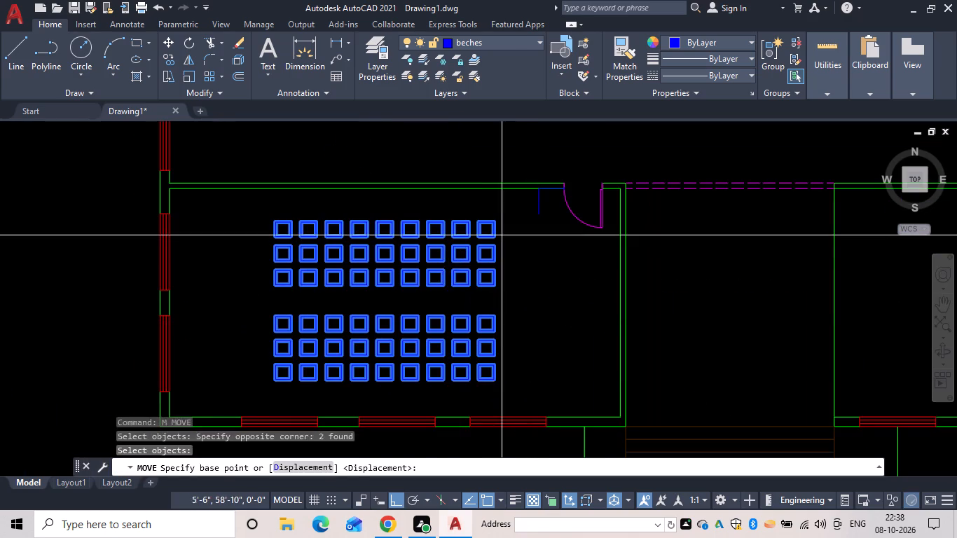
{"action": "scroll", "coordinate": [502, 230], "scroll_direction": "up", "scroll_amount": 1}
{"action": "left_click", "coordinate": [488, 217]}
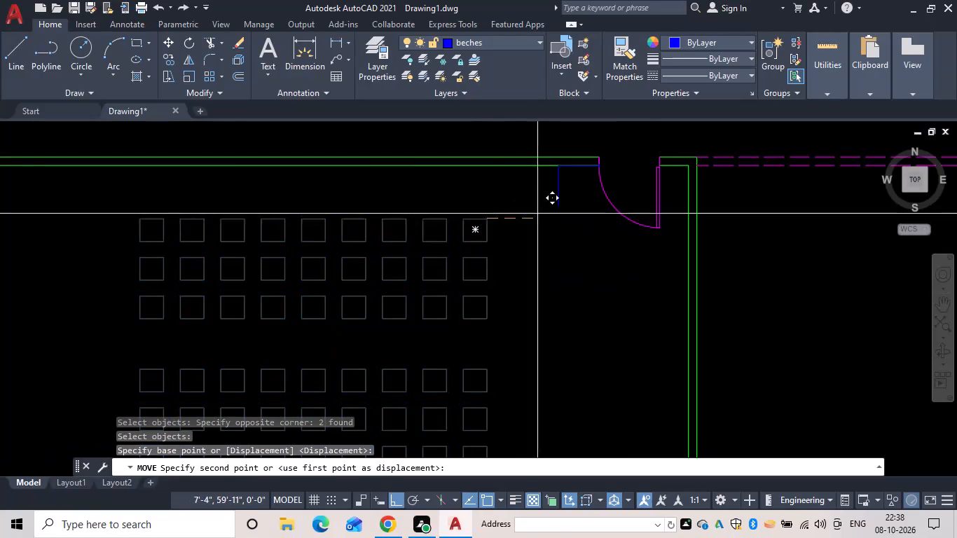
{"action": "left_click", "coordinate": [558, 206]}
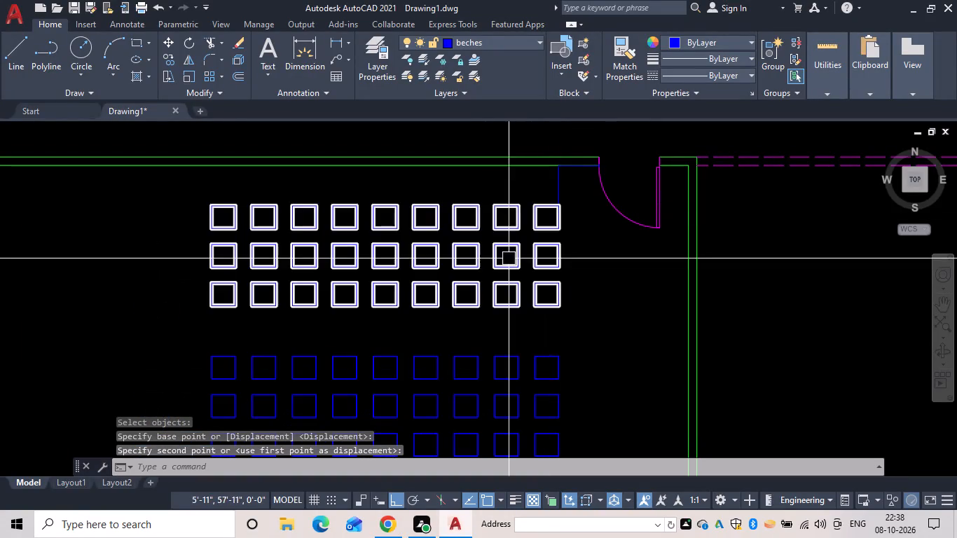
{"action": "key", "text": "Escape"}
Erase the two guide lines beside the corner room's door.
{"action": "left_click", "coordinate": [556, 189]}
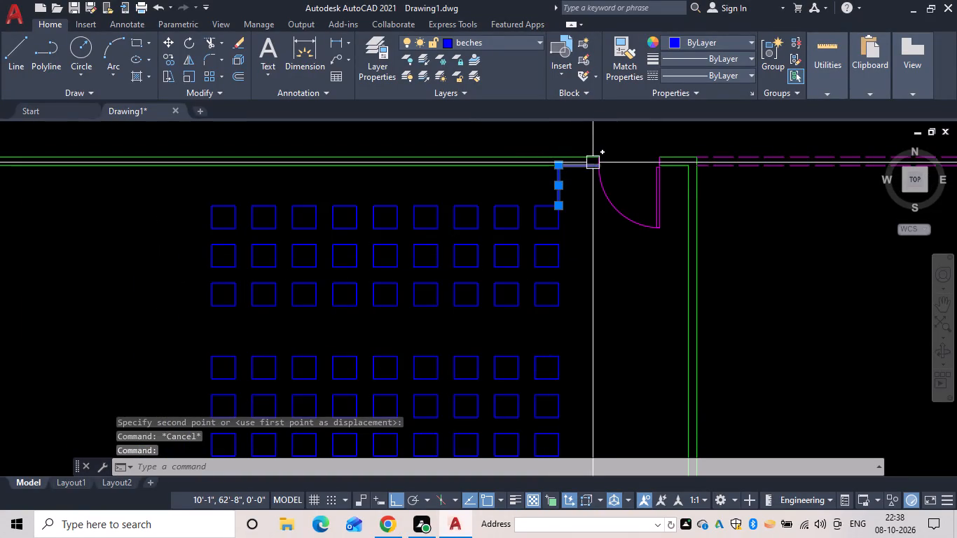
{"action": "left_click", "coordinate": [588, 166]}
{"action": "type", "text": "e"}
{"action": "key", "text": "space"}
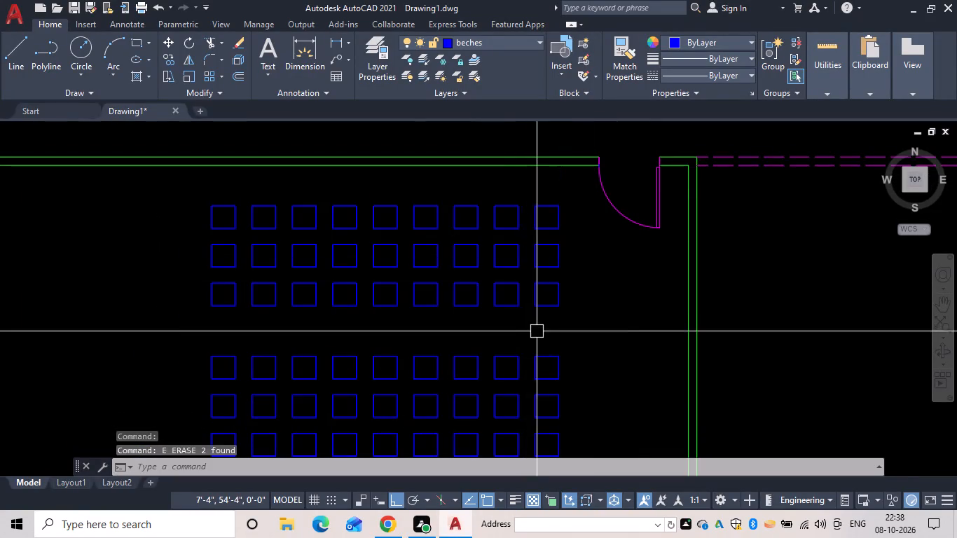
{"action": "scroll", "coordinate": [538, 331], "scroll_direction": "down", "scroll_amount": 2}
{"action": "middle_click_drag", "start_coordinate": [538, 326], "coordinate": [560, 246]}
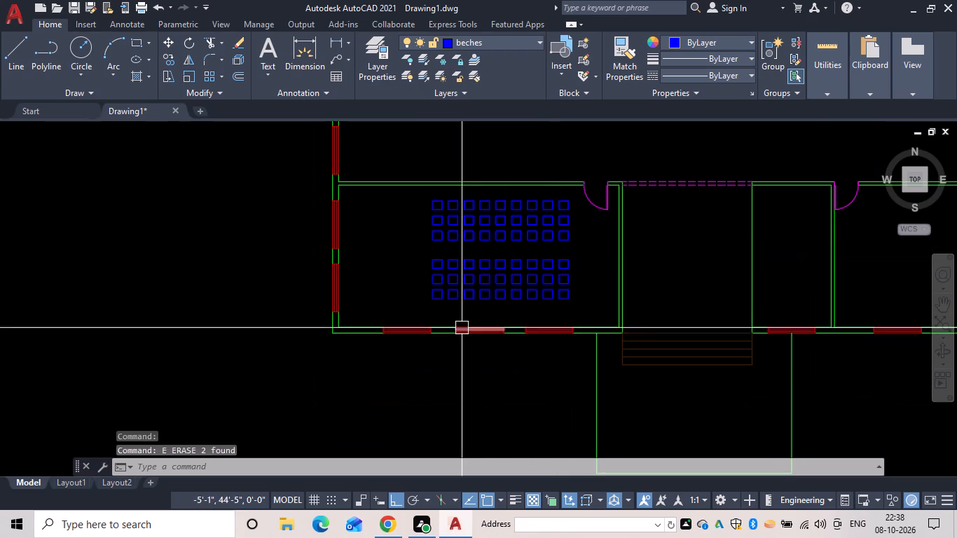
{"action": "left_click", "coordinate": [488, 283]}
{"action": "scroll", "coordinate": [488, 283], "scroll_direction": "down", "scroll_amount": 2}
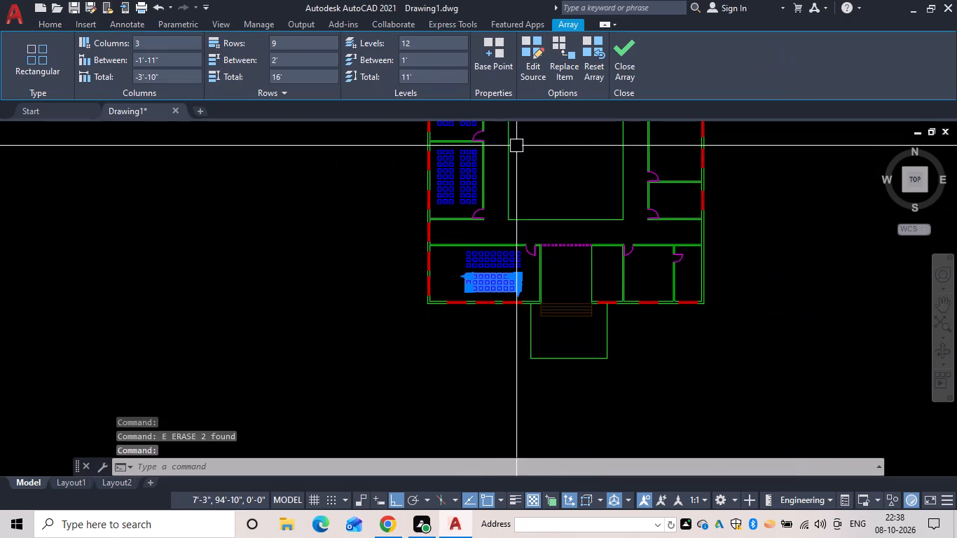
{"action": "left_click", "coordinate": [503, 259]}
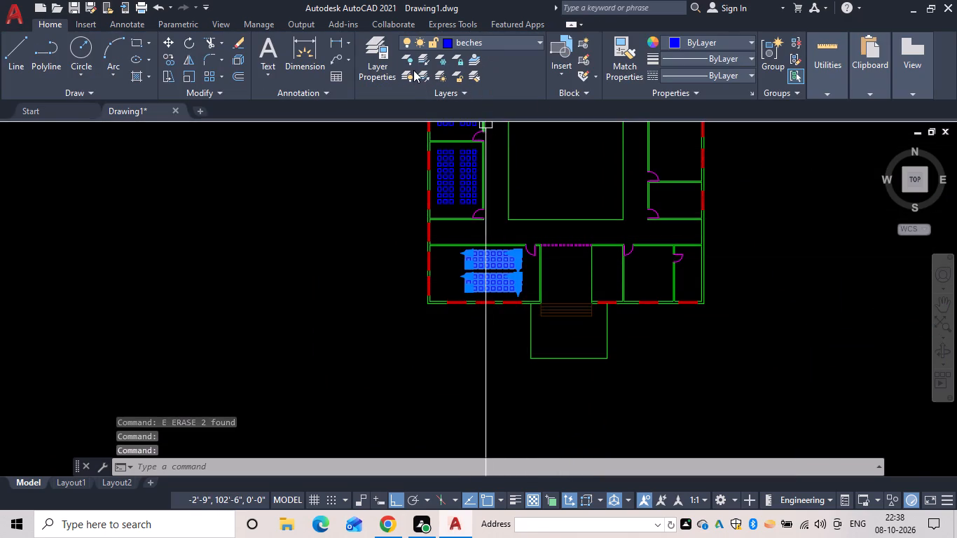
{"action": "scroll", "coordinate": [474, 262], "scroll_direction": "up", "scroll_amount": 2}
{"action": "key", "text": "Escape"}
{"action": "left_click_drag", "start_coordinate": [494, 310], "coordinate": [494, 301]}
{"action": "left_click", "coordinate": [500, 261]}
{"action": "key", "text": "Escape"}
Try 12 rows on the corner room's southern seat array and settle on 13 rows.
{"action": "left_click", "coordinate": [486, 297]}
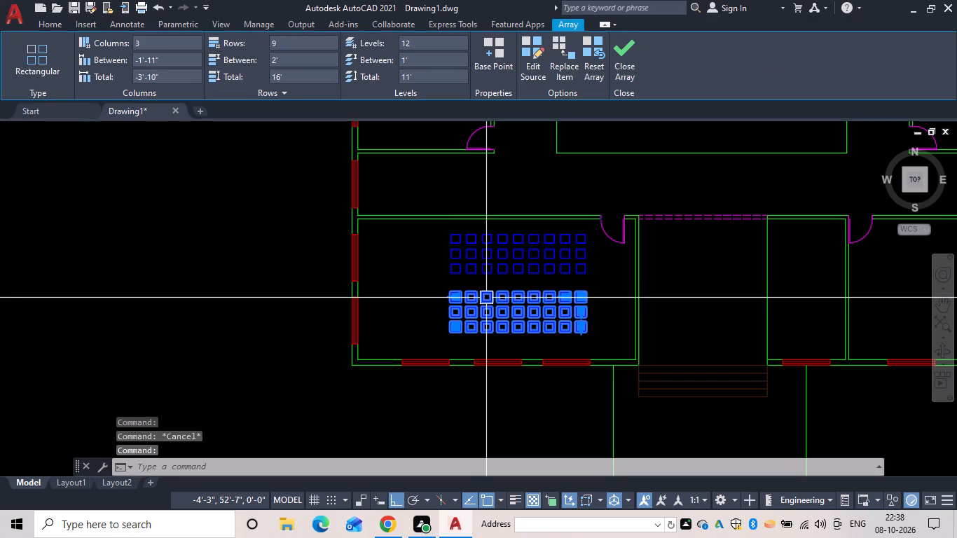
{"action": "left_click", "coordinate": [327, 39]}
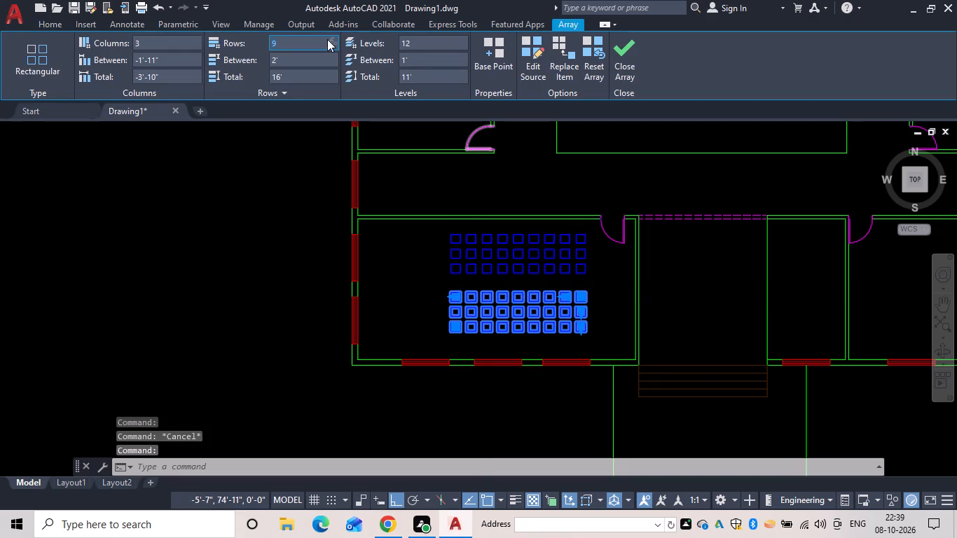
{"action": "key", "text": "BackSpace"}
{"action": "type", "text": "12"}
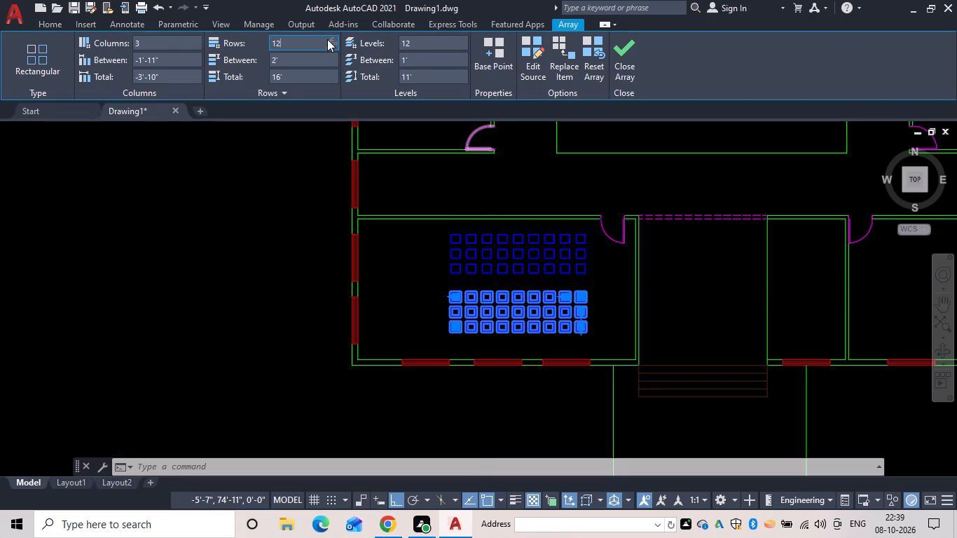
{"action": "key", "text": "Return"}
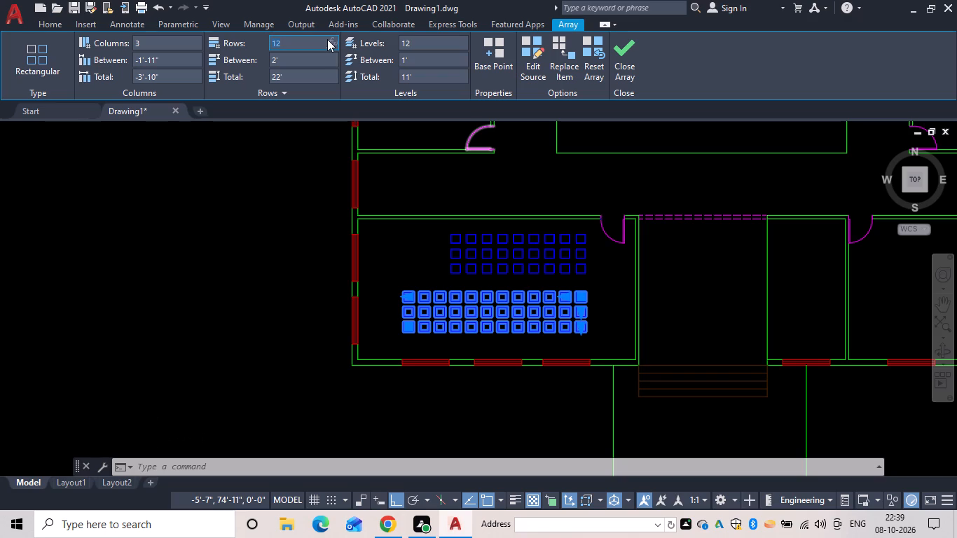
{"action": "key", "text": "BackSpace"}
{"action": "key", "text": "1"}
{"action": "key", "text": "3"}
{"action": "key", "text": "Return"}
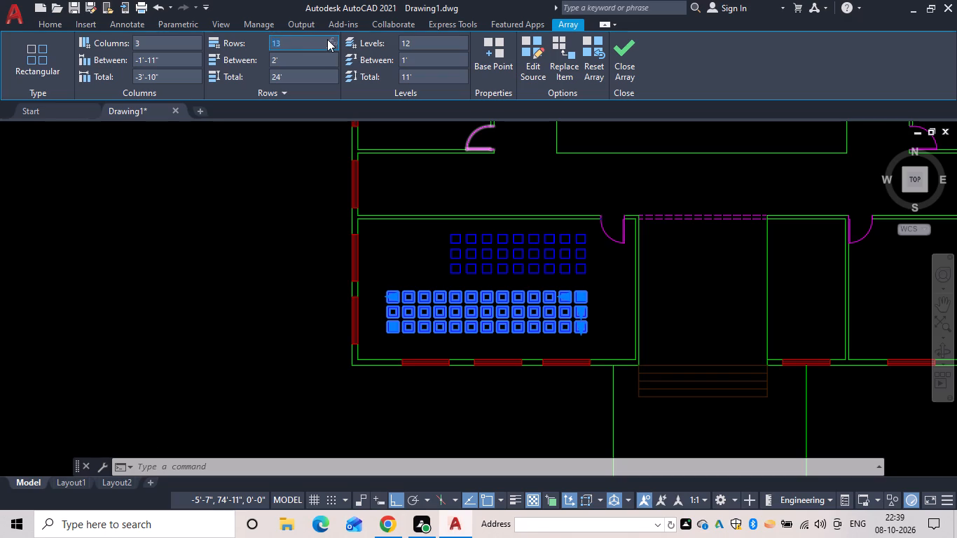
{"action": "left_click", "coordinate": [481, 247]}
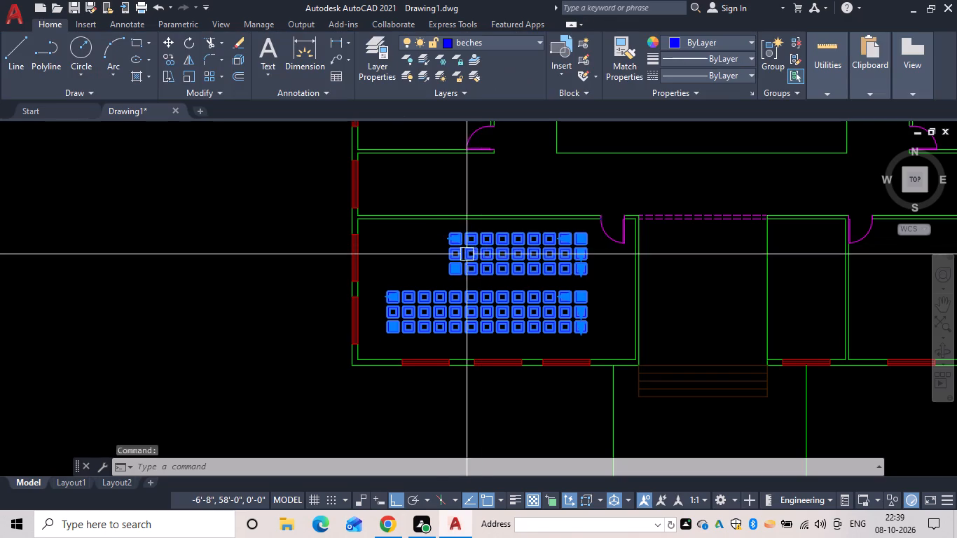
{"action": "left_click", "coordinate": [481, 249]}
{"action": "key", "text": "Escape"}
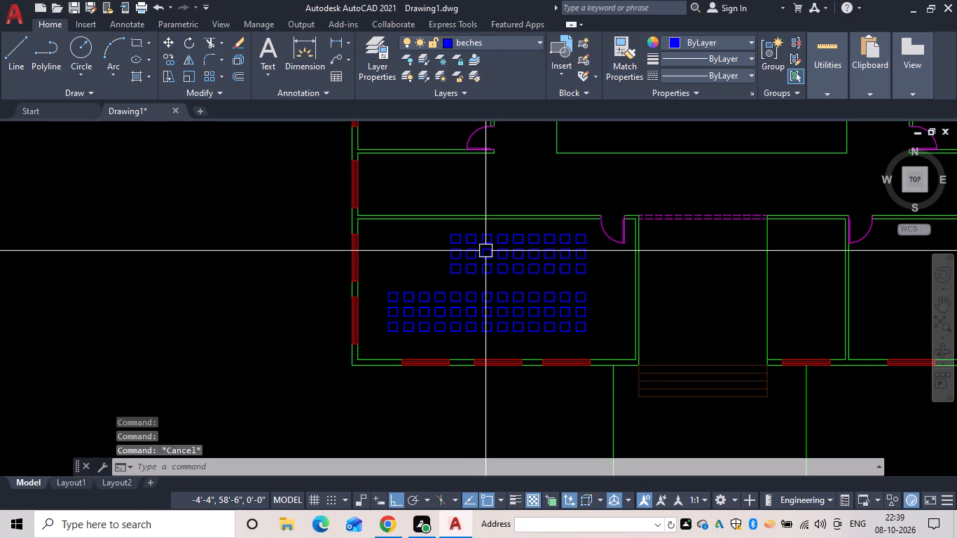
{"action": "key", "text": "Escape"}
Set the corner room's northern seat array to 13 rows.
{"action": "left_click", "coordinate": [485, 273]}
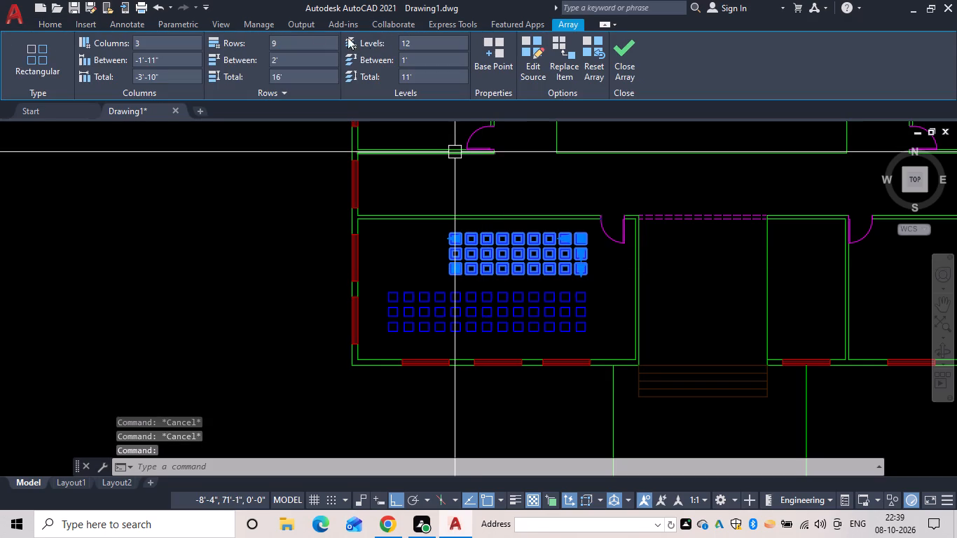
{"action": "left_click", "coordinate": [305, 36]}
{"action": "key", "text": "BackSpace"}
{"action": "type", "text": "13'"}
{"action": "key", "text": "Return"}
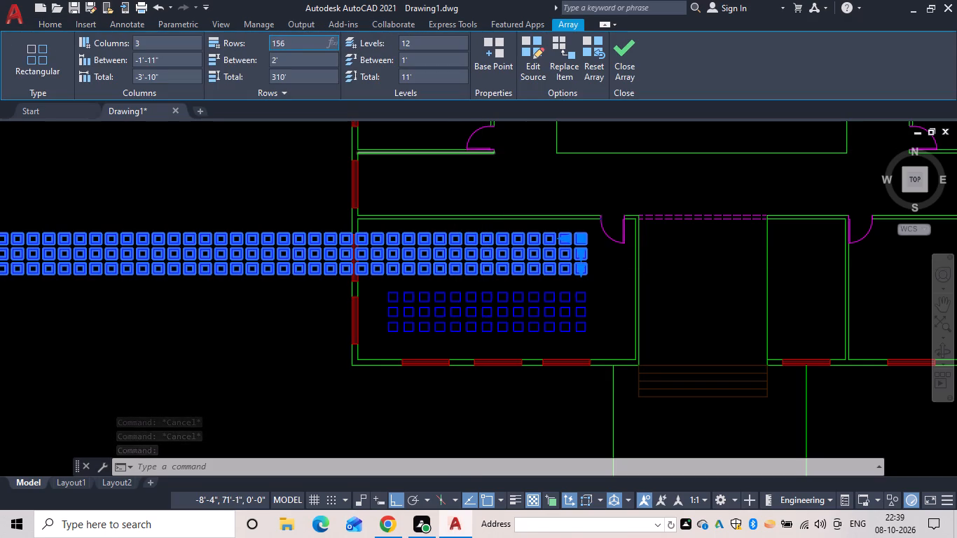
{"action": "key", "text": "ctrl+z"}
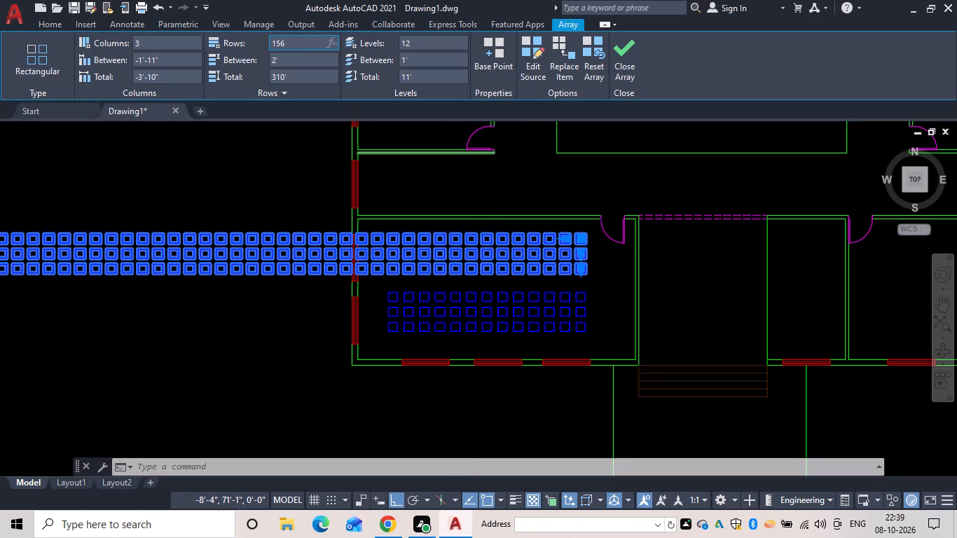
{"action": "left_click", "coordinate": [310, 47]}
{"action": "key", "text": "BackSpace"}
{"action": "key", "text": "BackSpace"}
{"action": "key", "text": "3"}
{"action": "key", "text": "Return"}
{"action": "left_click", "coordinate": [629, 67]}
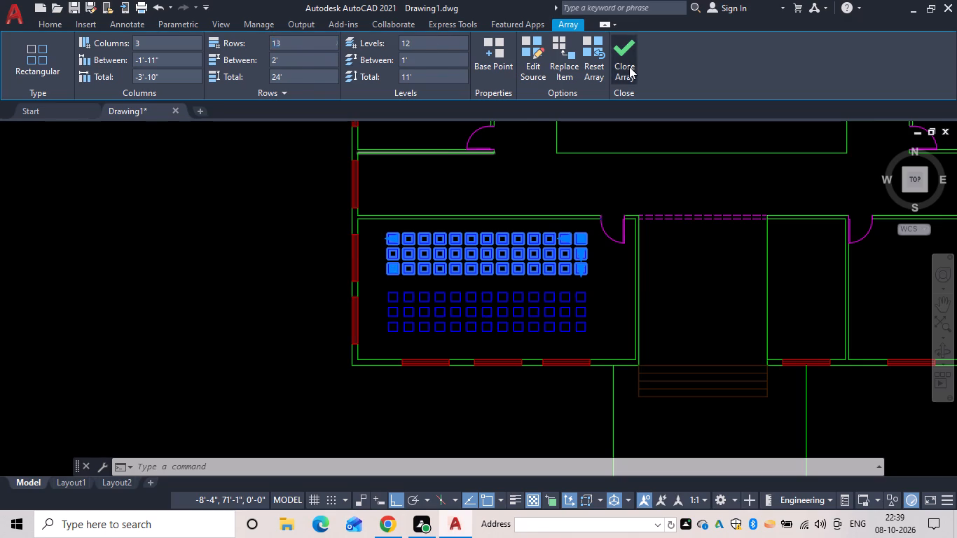
Draw guide lines from the north door jamb of the second room from the south in the east wing, 2' east and 2' north.
{"action": "scroll", "coordinate": [537, 191], "scroll_direction": "down", "scroll_amount": 1}
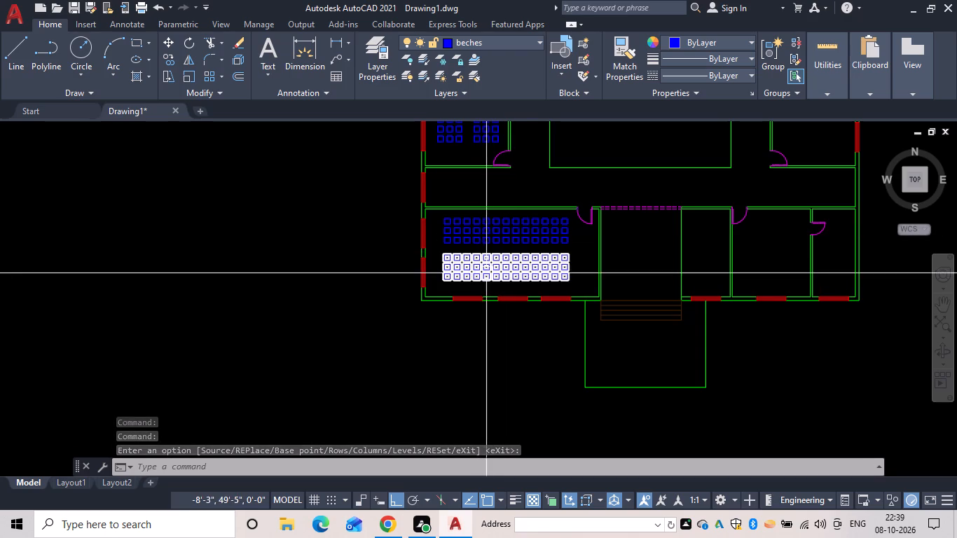
{"action": "scroll", "coordinate": [584, 282], "scroll_direction": "down", "scroll_amount": 1}
{"action": "middle_click_drag", "start_coordinate": [579, 279], "coordinate": [460, 307]}
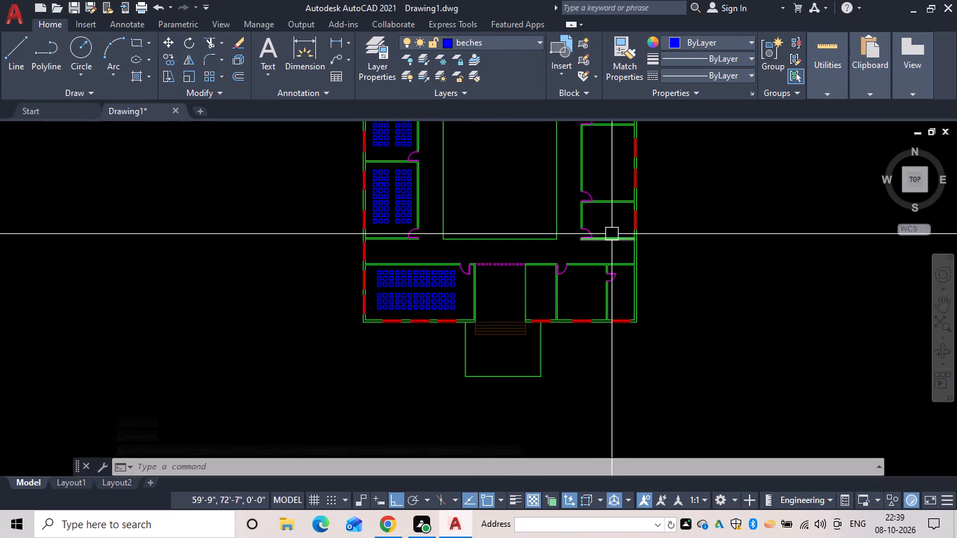
{"action": "key", "text": "Escape"}
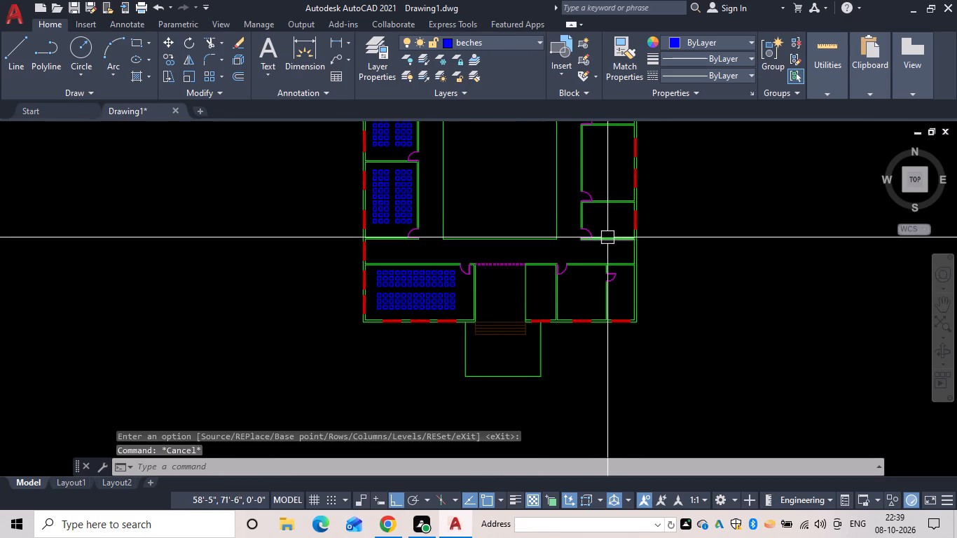
{"action": "type", "text": "l"}
{"action": "key", "text": "space"}
{"action": "scroll", "coordinate": [603, 188], "scroll_direction": "up", "scroll_amount": 3}
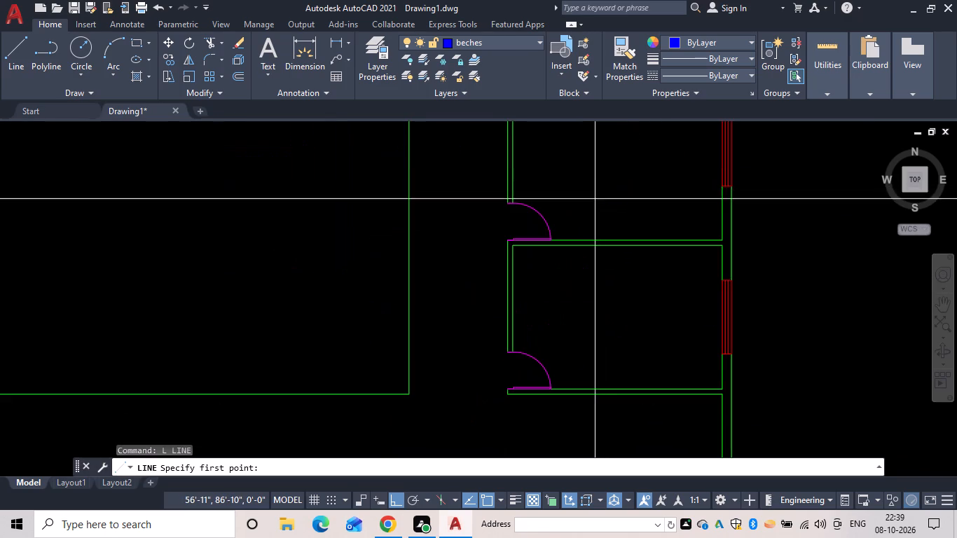
{"action": "middle_click_drag", "start_coordinate": [595, 199], "coordinate": [594, 228]}
{"action": "scroll", "coordinate": [596, 228], "scroll_direction": "down", "scroll_amount": 1}
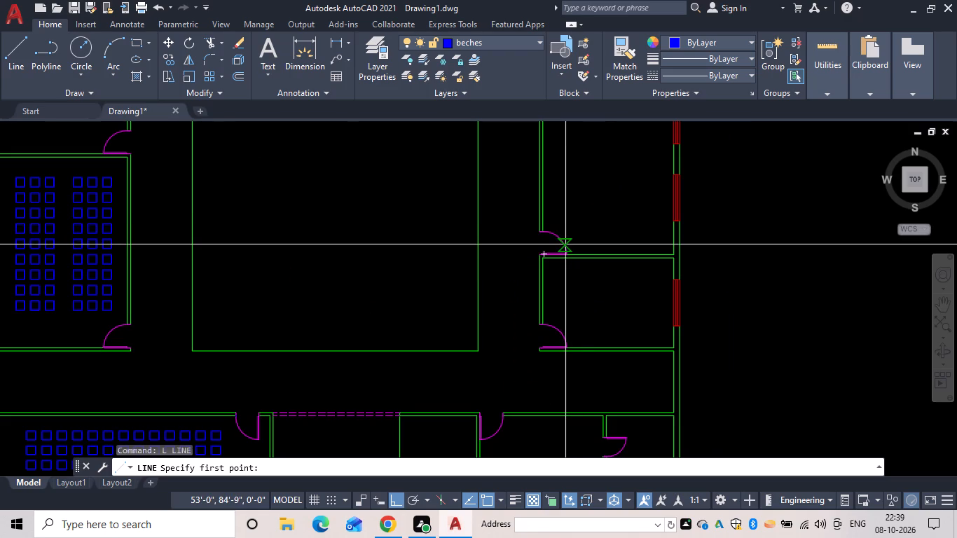
{"action": "scroll", "coordinate": [554, 228], "scroll_direction": "up", "scroll_amount": 4}
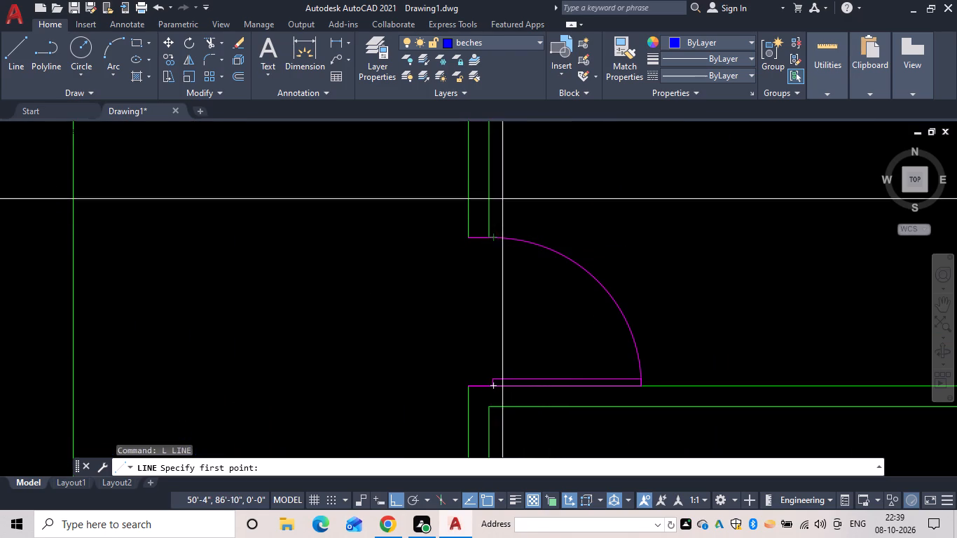
{"action": "left_click", "coordinate": [488, 238]}
{"action": "type", "text": "2'"}
{"action": "key", "text": "space"}
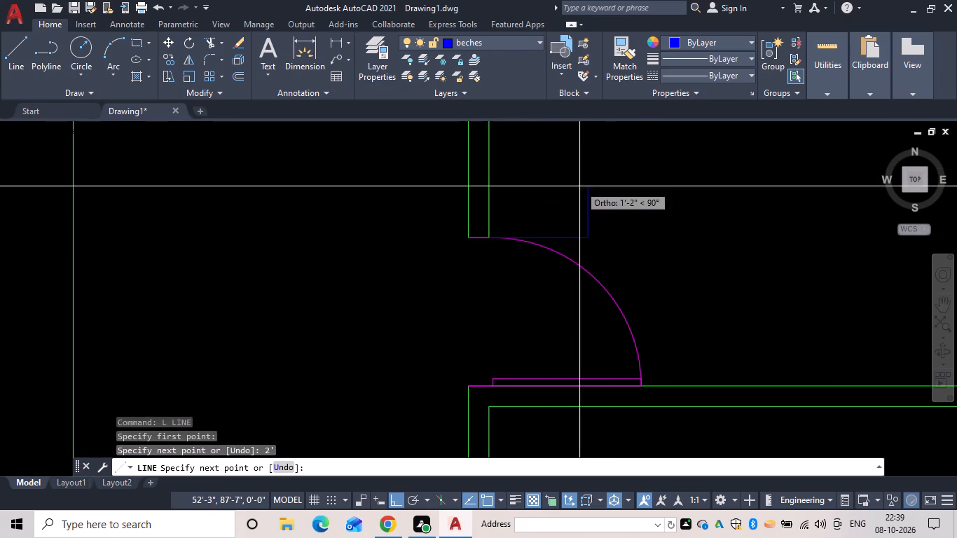
{"action": "scroll", "coordinate": [581, 176], "scroll_direction": "down", "scroll_amount": 1}
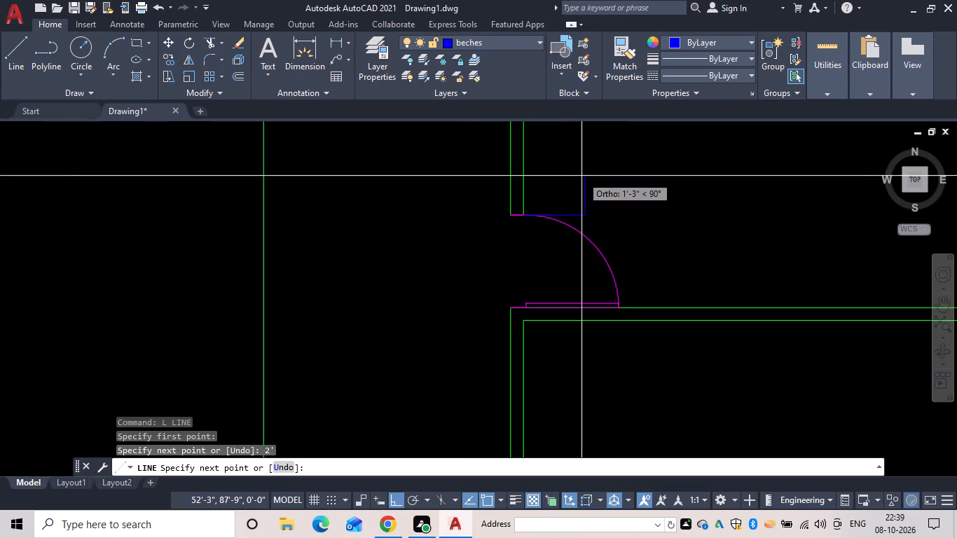
{"action": "middle_click_drag", "start_coordinate": [581, 177], "coordinate": [525, 222]}
{"action": "type", "text": "2'"}
{"action": "key", "text": "space"}
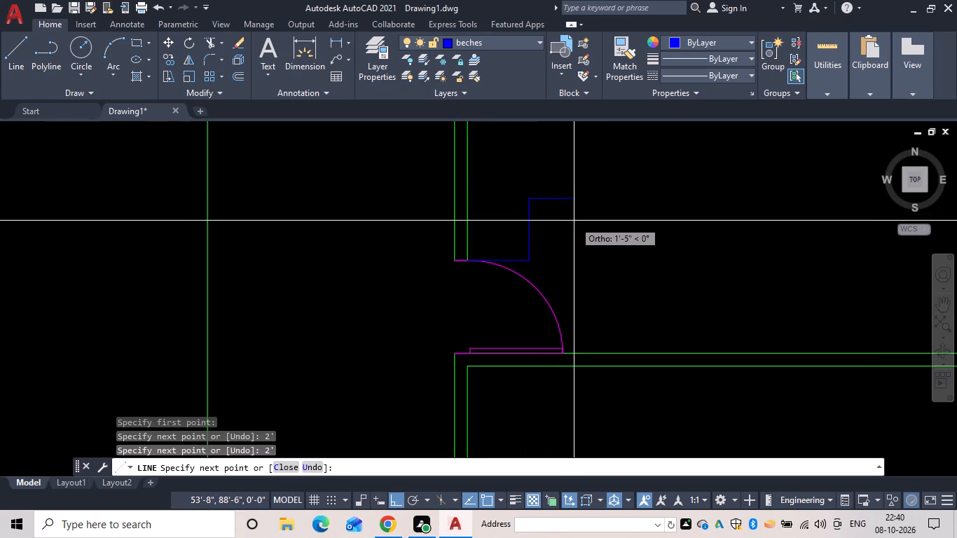
{"action": "key", "text": "Escape"}
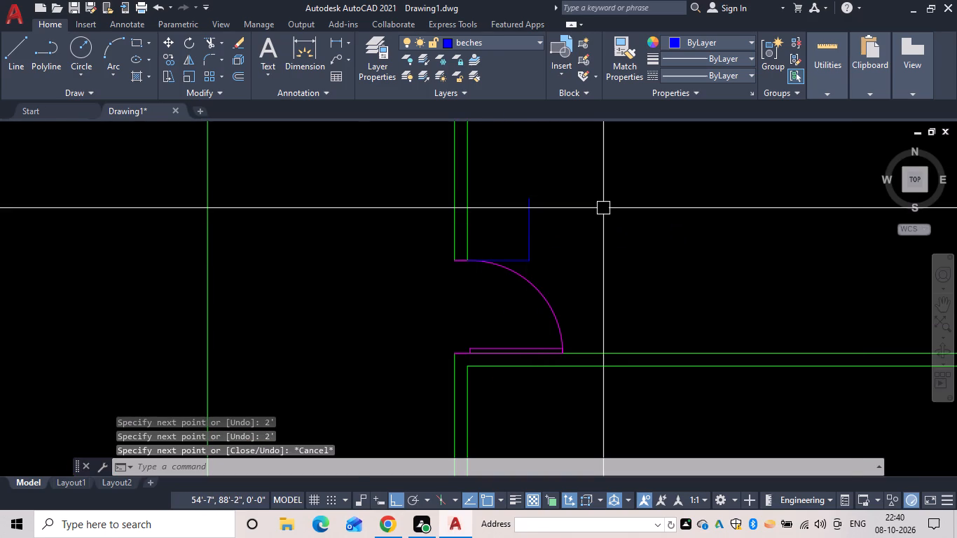
Draw matching guide lines from the north door jamb of the next east-wing room to the north, 2' east and 2' north.
{"action": "scroll", "coordinate": [603, 208], "scroll_direction": "down", "scroll_amount": 1}
{"action": "middle_click_drag", "start_coordinate": [603, 208], "coordinate": [532, 246]}
{"action": "scroll", "coordinate": [603, 208], "scroll_direction": "down", "scroll_amount": 1}
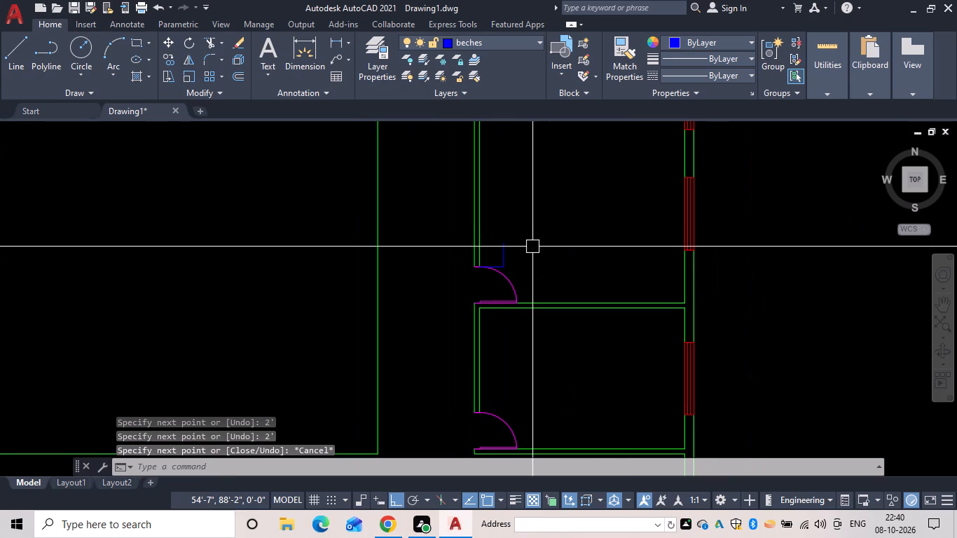
{"action": "middle_click", "coordinate": [532, 247]}
{"action": "scroll", "coordinate": [532, 247], "scroll_direction": "down", "scroll_amount": 1}
{"action": "middle_click_drag", "start_coordinate": [532, 247], "coordinate": [439, 384]}
{"action": "scroll", "coordinate": [429, 218], "scroll_direction": "up", "scroll_amount": 2}
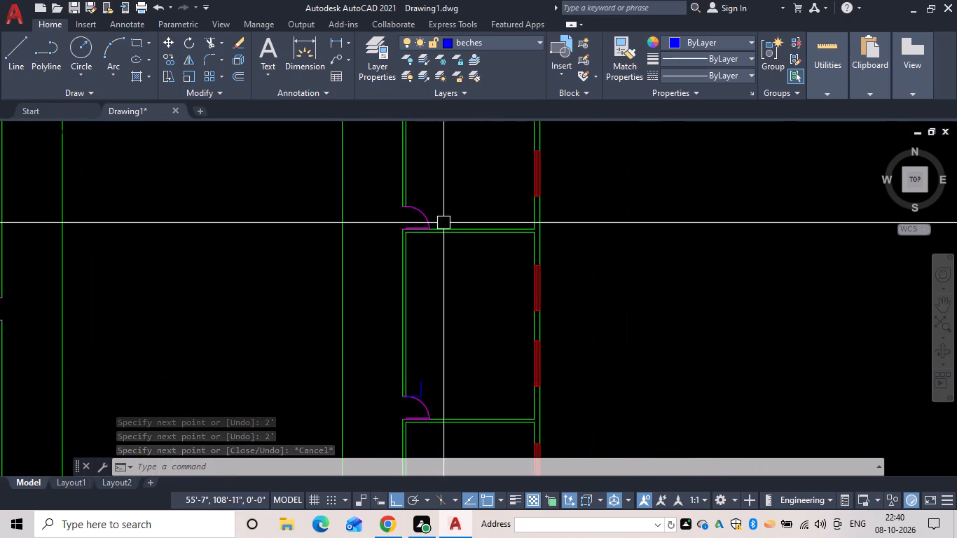
{"action": "scroll", "coordinate": [443, 223], "scroll_direction": "up", "scroll_amount": 1}
{"action": "scroll", "coordinate": [361, 184], "scroll_direction": "up", "scroll_amount": 2}
{"action": "key", "text": "space"}
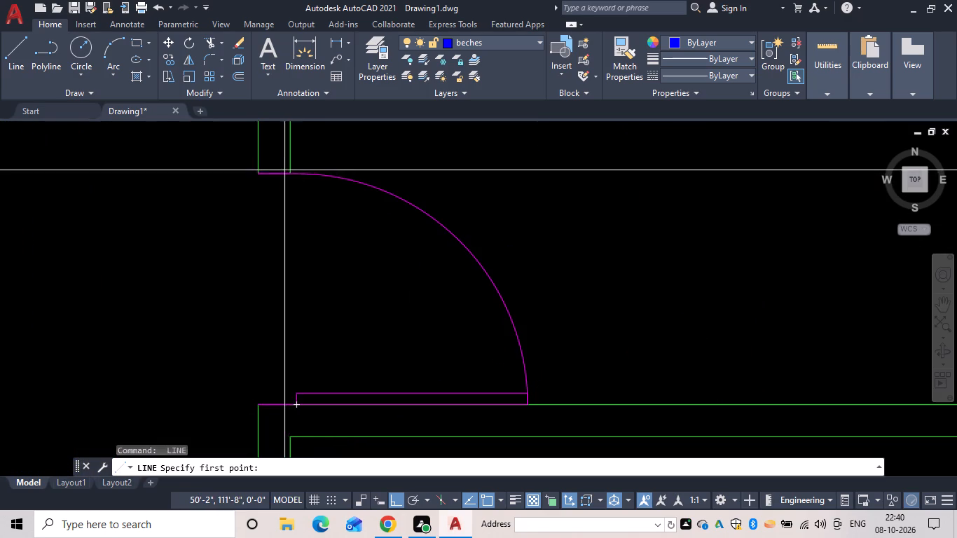
{"action": "left_click", "coordinate": [289, 174]}
{"action": "type", "text": "2'"}
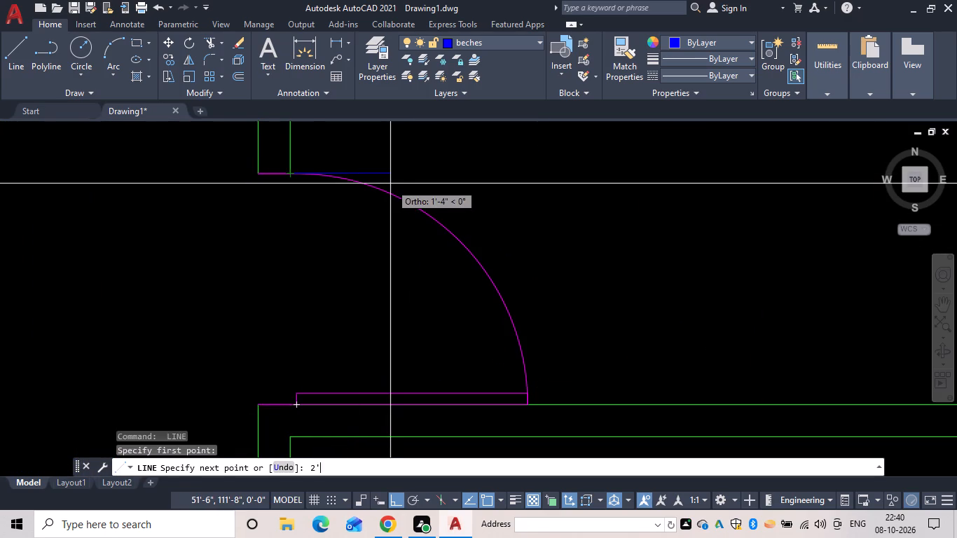
{"action": "key", "text": "space"}
{"action": "scroll", "coordinate": [399, 265], "scroll_direction": "down", "scroll_amount": 3}
{"action": "middle_click_drag", "start_coordinate": [390, 280], "coordinate": [371, 352]}
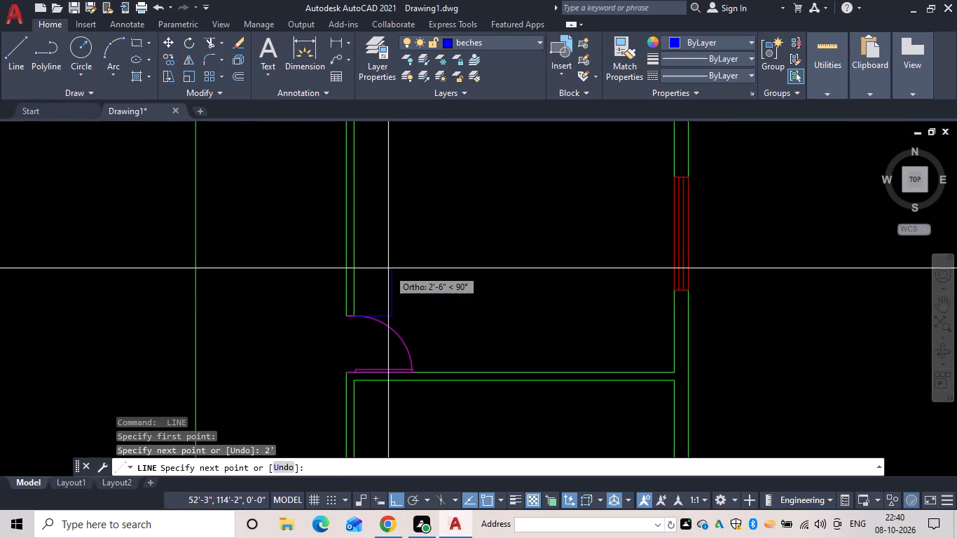
{"action": "type", "text": "2'"}
{"action": "key", "text": "space"}
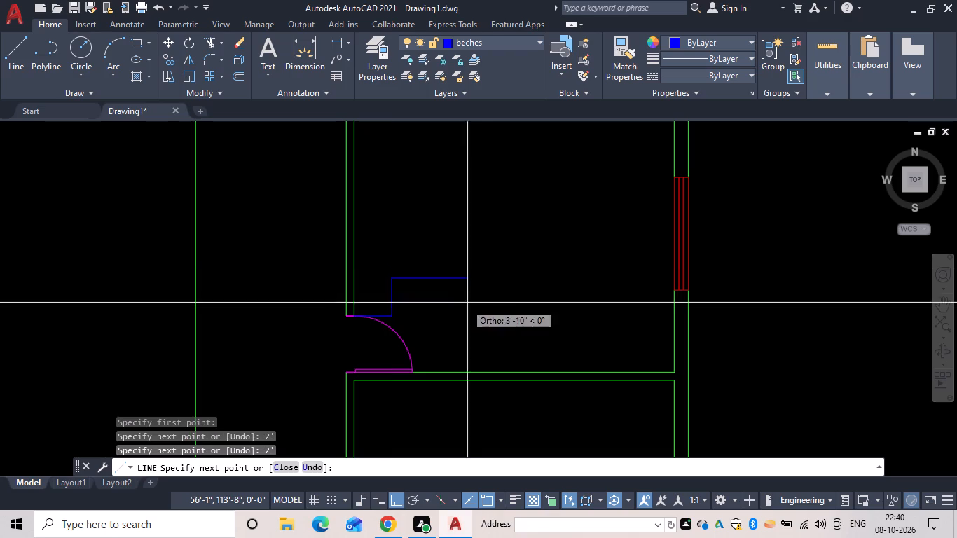
{"action": "key", "text": "Escape"}
Draw guide lines in the northeast room beside the staircase, from the west wall's inner face just above the door, 2' east and 2' north.
{"action": "scroll", "coordinate": [476, 296], "scroll_direction": "down", "scroll_amount": 3}
{"action": "middle_click_drag", "start_coordinate": [476, 284], "coordinate": [483, 282]}
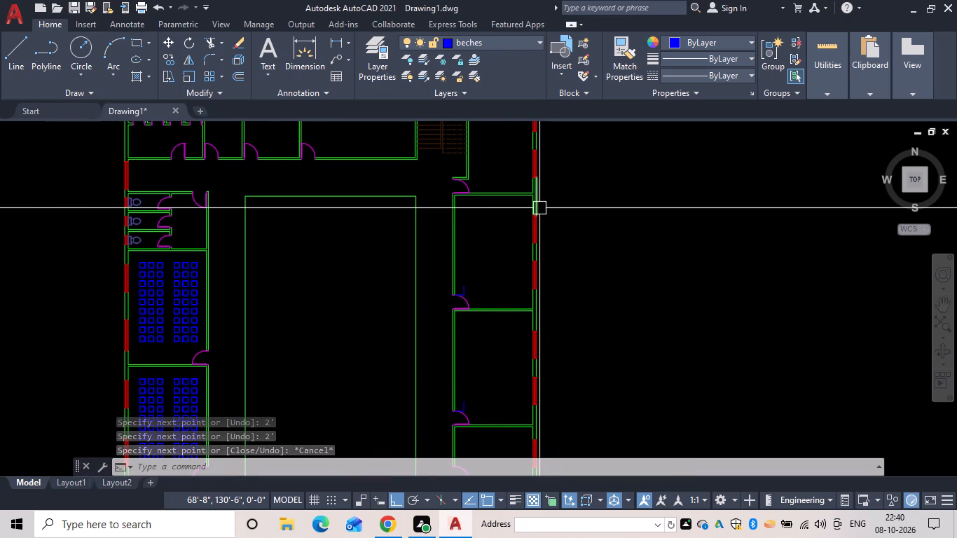
{"action": "middle_click_drag", "start_coordinate": [539, 234], "coordinate": [497, 300]}
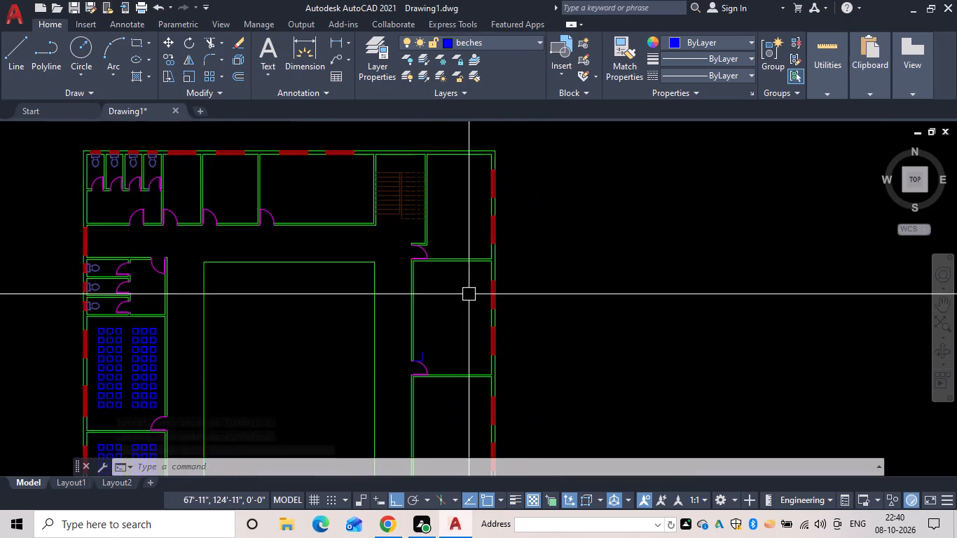
{"action": "scroll", "coordinate": [446, 225], "scroll_direction": "up", "scroll_amount": 3}
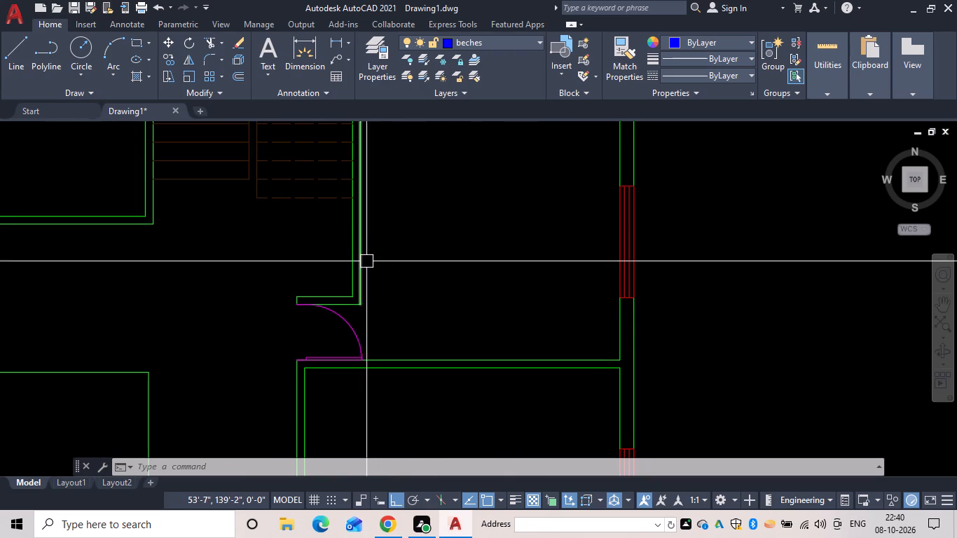
{"action": "key", "text": "space"}
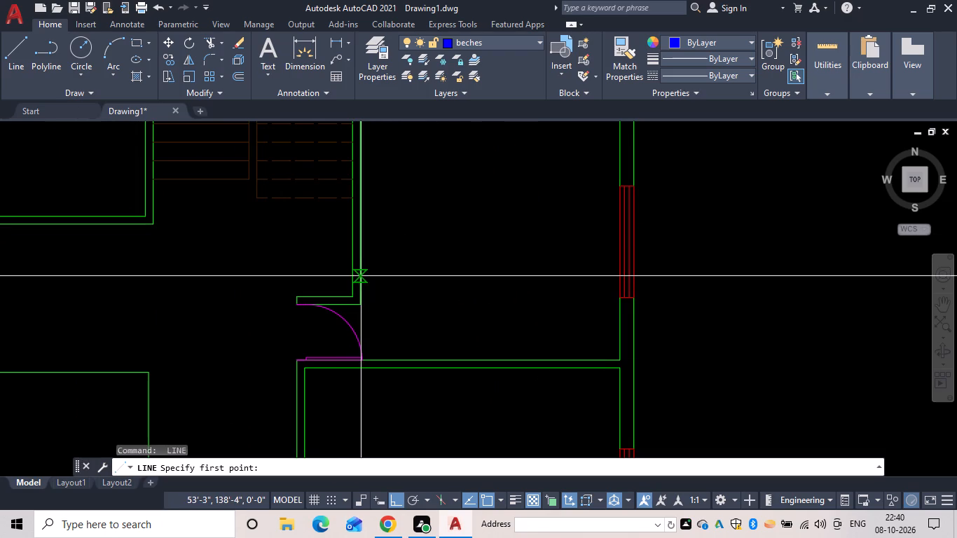
{"action": "left_click", "coordinate": [361, 282]}
{"action": "type", "text": "2'"}
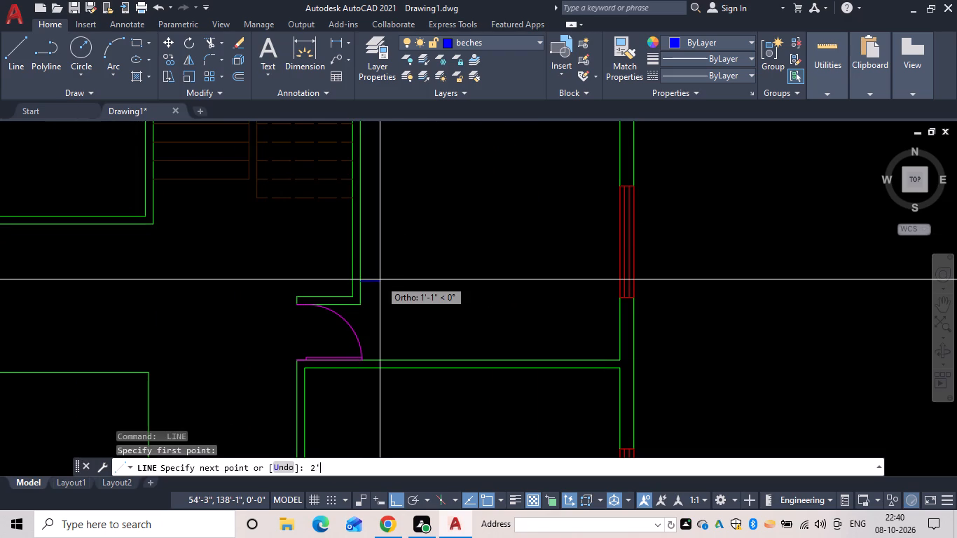
{"action": "key", "text": "space"}
{"action": "type", "text": "2'"}
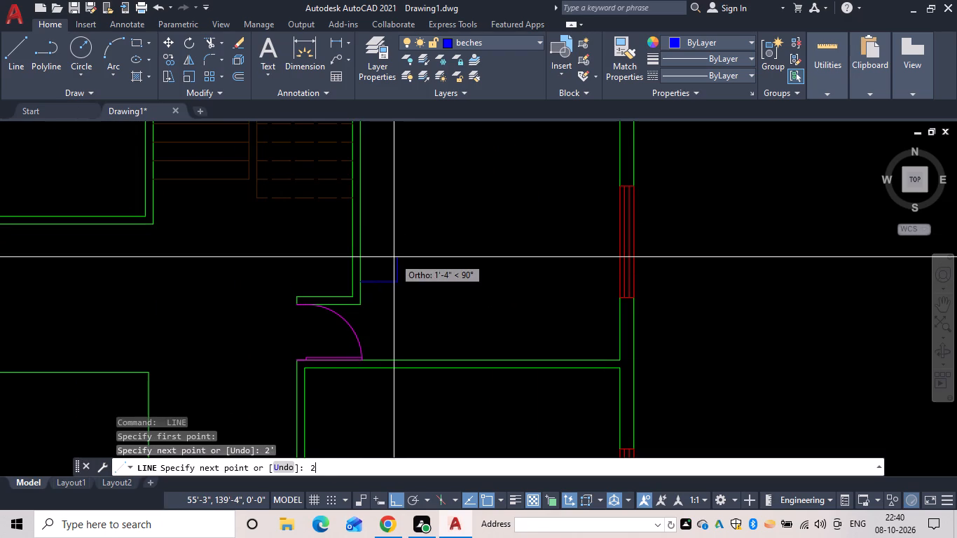
{"action": "key", "text": "space"}
{"action": "key", "text": "Escape"}
Copy both seat arrays from the southern west-wing classroom to the guide-line end in the second east-wing room from the south.
{"action": "scroll", "coordinate": [453, 309], "scroll_direction": "down", "scroll_amount": 4}
{"action": "middle_click_drag", "start_coordinate": [448, 317], "coordinate": [558, 208]}
{"action": "key", "text": "Escape"}
{"action": "type", "text": "co"}
{"action": "key", "text": "space"}
{"action": "middle_click_drag", "start_coordinate": [420, 251], "coordinate": [408, 259]}
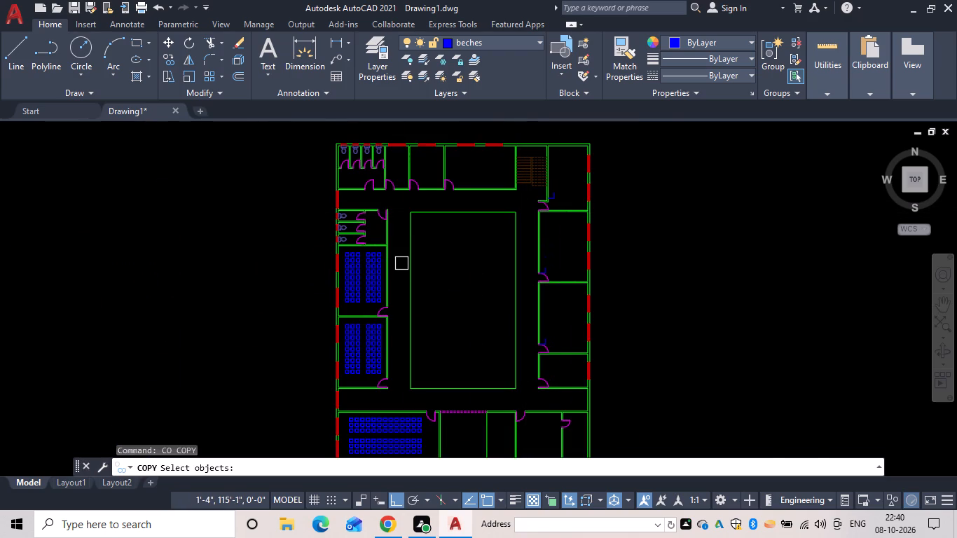
{"action": "middle_click_drag", "start_coordinate": [408, 259], "coordinate": [517, 179]}
{"action": "scroll", "coordinate": [461, 262], "scroll_direction": "up", "scroll_amount": 1}
{"action": "middle_click_drag", "start_coordinate": [469, 305], "coordinate": [493, 241]}
{"action": "left_click", "coordinate": [471, 242]}
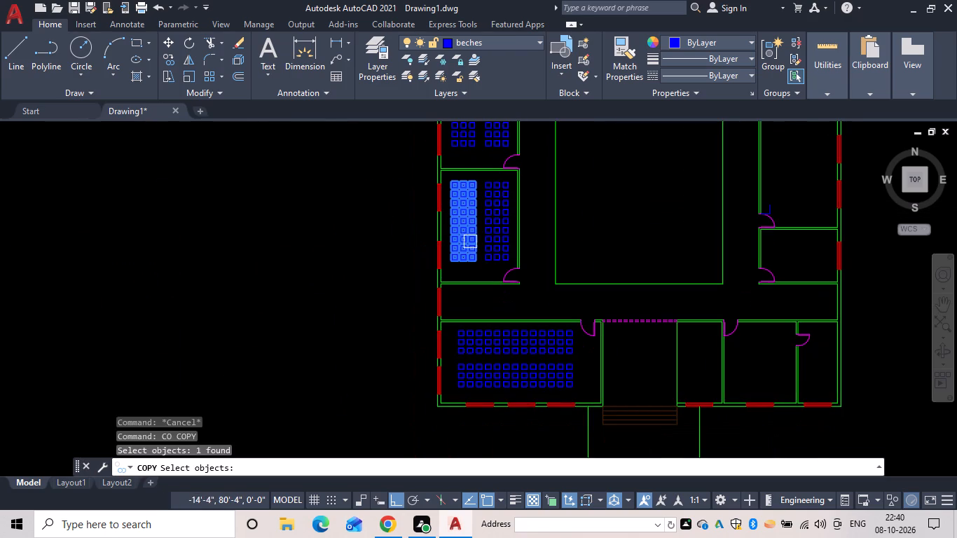
{"action": "left_click", "coordinate": [494, 237]}
{"action": "scroll", "coordinate": [455, 263], "scroll_direction": "up", "scroll_amount": 3}
{"action": "key", "text": "space"}
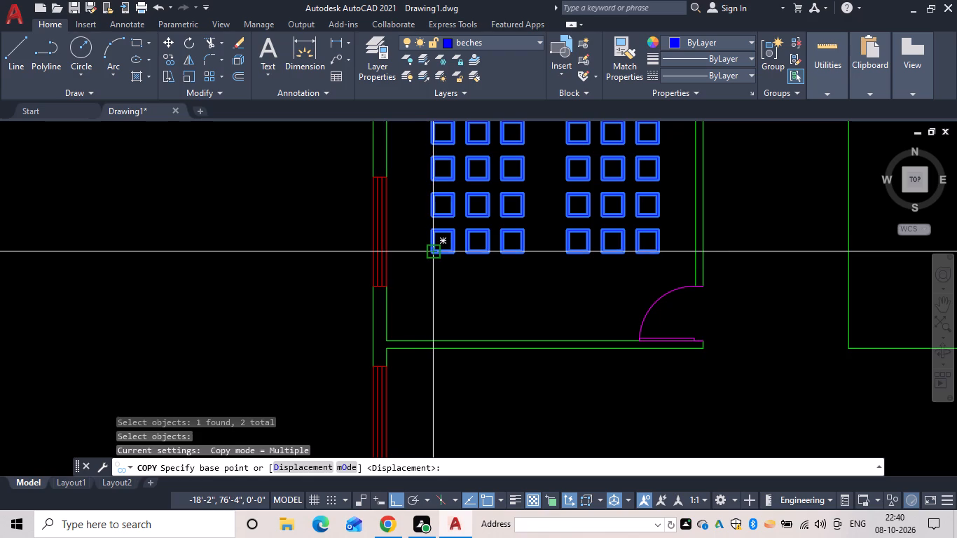
{"action": "left_click", "coordinate": [433, 252]}
{"action": "scroll", "coordinate": [490, 244], "scroll_direction": "down", "scroll_amount": 4}
{"action": "middle_click_drag", "start_coordinate": [490, 244], "coordinate": [375, 338]}
{"action": "scroll", "coordinate": [603, 298], "scroll_direction": "up", "scroll_amount": 2}
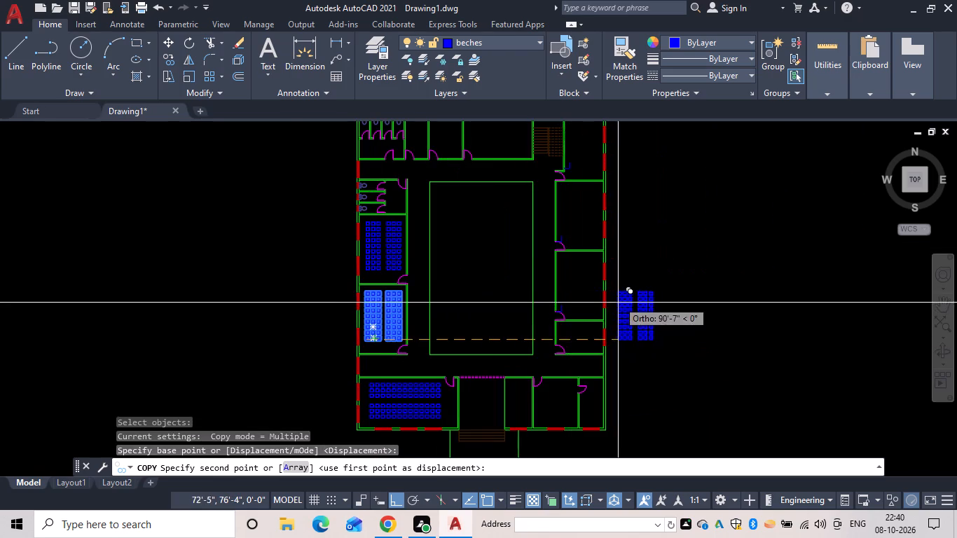
{"action": "scroll", "coordinate": [614, 300], "scroll_direction": "up", "scroll_amount": 2}
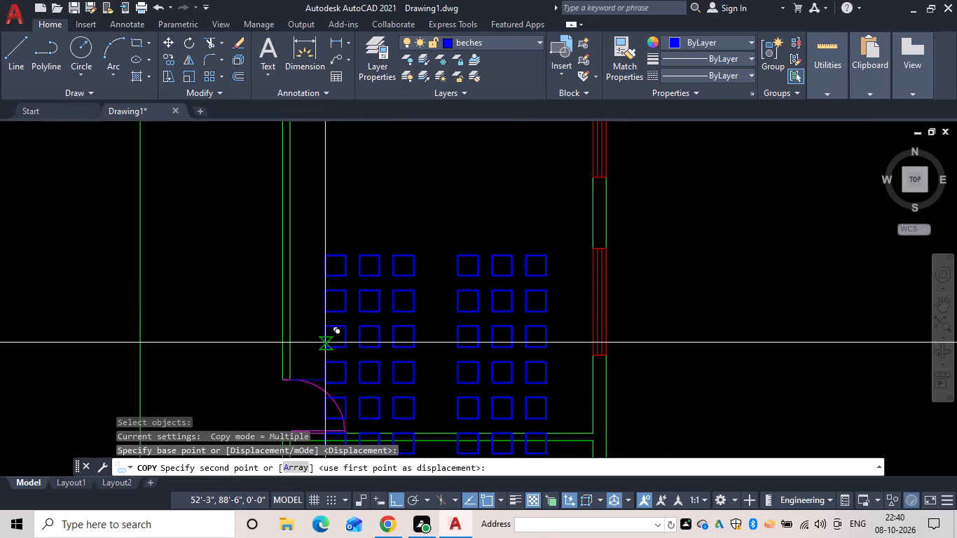
{"action": "scroll", "coordinate": [312, 343], "scroll_direction": "up", "scroll_amount": 3}
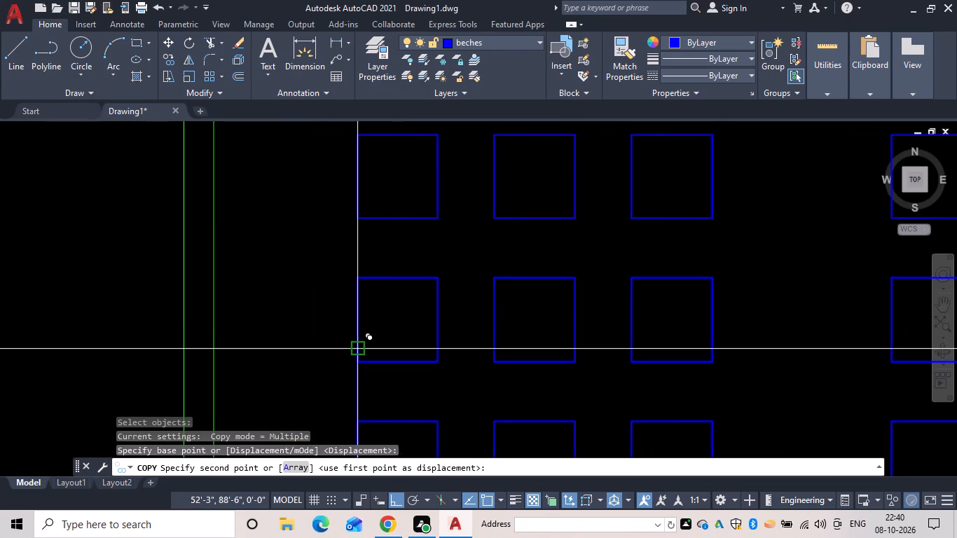
{"action": "left_click", "coordinate": [357, 350]}
Place two more copies of the seat arrays at the guide-line ends in the next east-wing room north and the northeast room.
{"action": "scroll", "coordinate": [434, 280], "scroll_direction": "down", "scroll_amount": 6}
{"action": "middle_click_drag", "start_coordinate": [429, 294], "coordinate": [388, 387]}
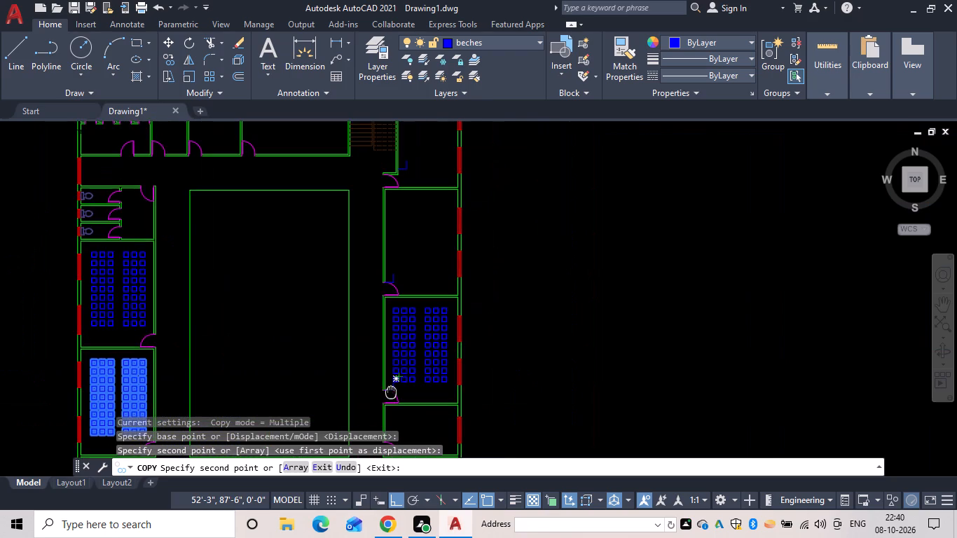
{"action": "scroll", "coordinate": [390, 279], "scroll_direction": "up", "scroll_amount": 4}
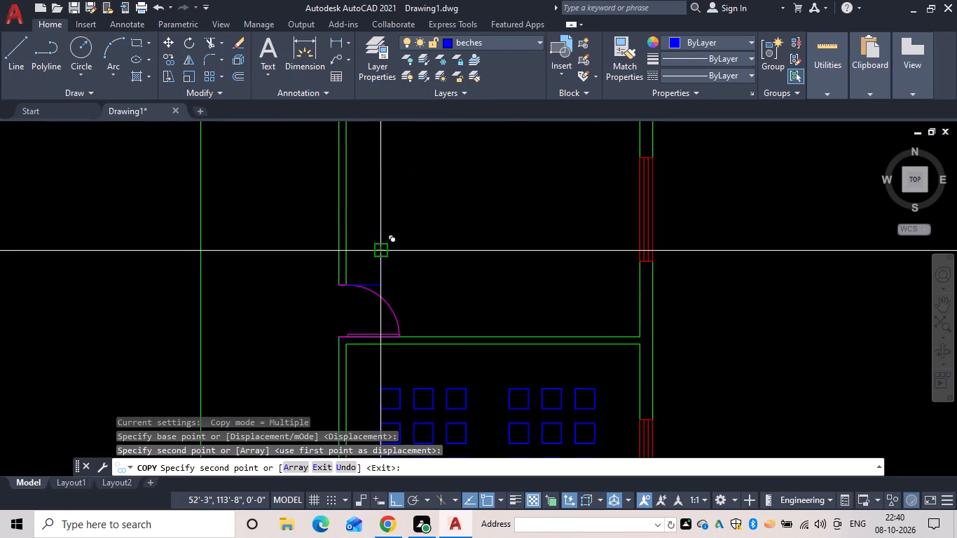
{"action": "left_click", "coordinate": [382, 251]}
{"action": "scroll", "coordinate": [432, 240], "scroll_direction": "down", "scroll_amount": 2}
{"action": "middle_click_drag", "start_coordinate": [432, 240], "coordinate": [421, 411]}
{"action": "scroll", "coordinate": [415, 216], "scroll_direction": "up", "scroll_amount": 3}
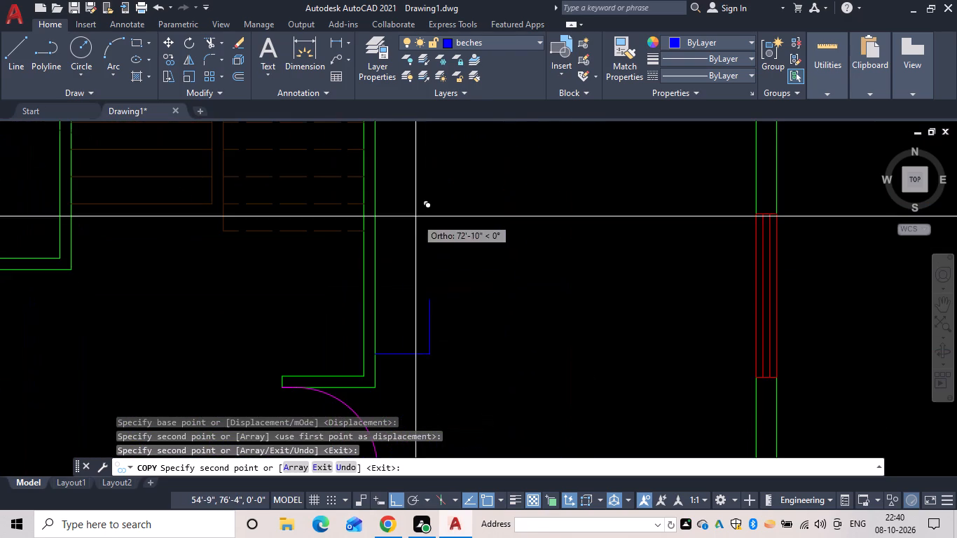
{"action": "left_click", "coordinate": [427, 299]}
{"action": "scroll", "coordinate": [430, 296], "scroll_direction": "down", "scroll_amount": 3}
{"action": "middle_click_drag", "start_coordinate": [430, 296], "coordinate": [430, 307]}
{"action": "key", "text": "Escape"}
Set the northeast room's western seat array to 8 rows.
{"action": "middle_click", "coordinate": [544, 261]}
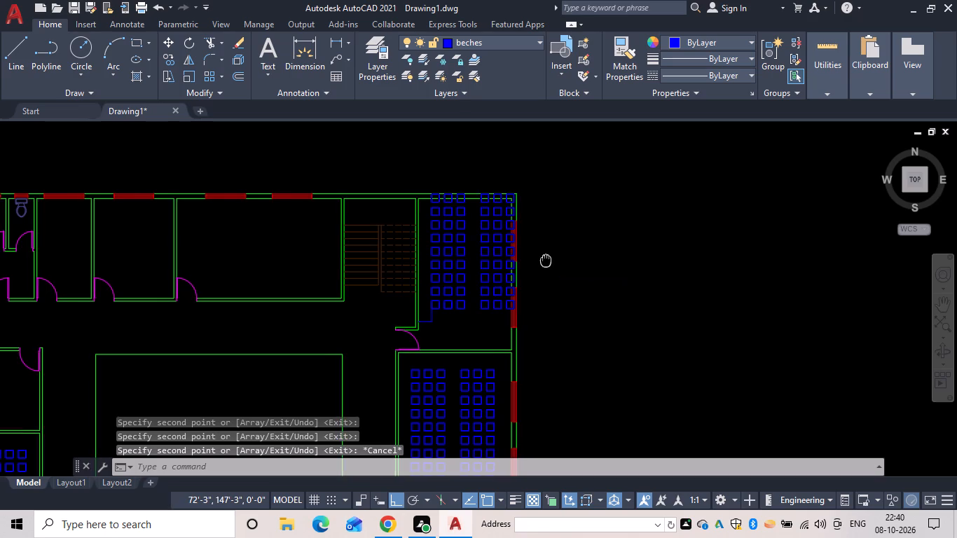
{"action": "left_click", "coordinate": [457, 214]}
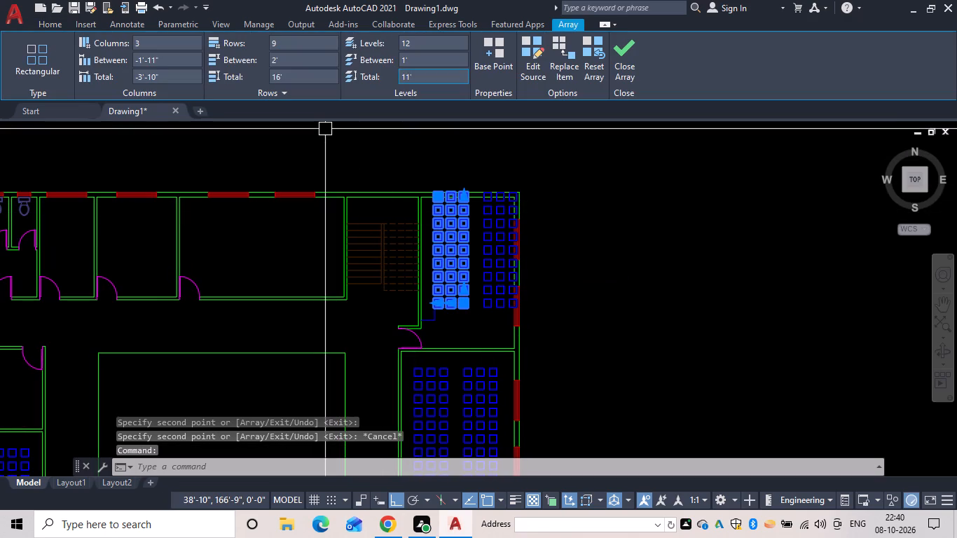
{"action": "left_click", "coordinate": [320, 39]}
{"action": "key", "text": "BackSpace"}
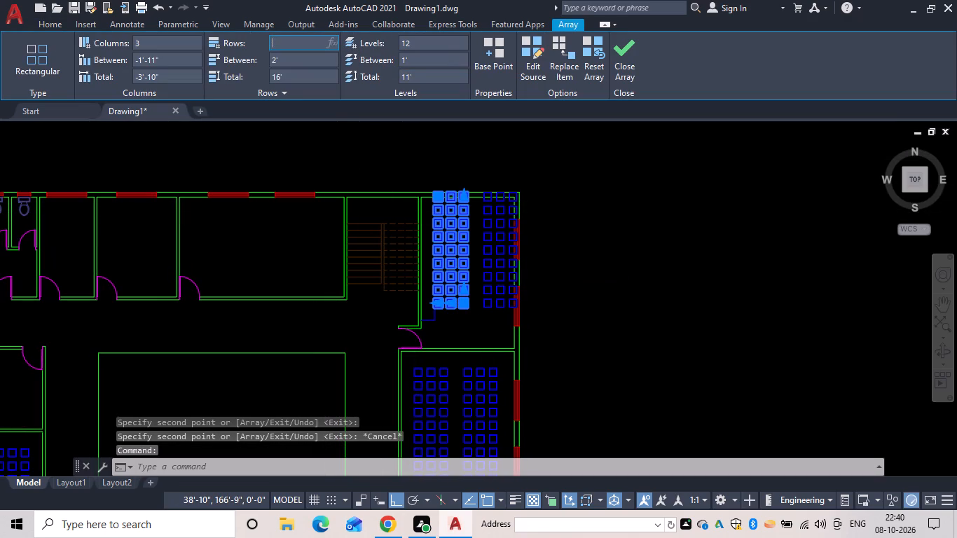
{"action": "key", "text": "8"}
{"action": "key", "text": "Return"}
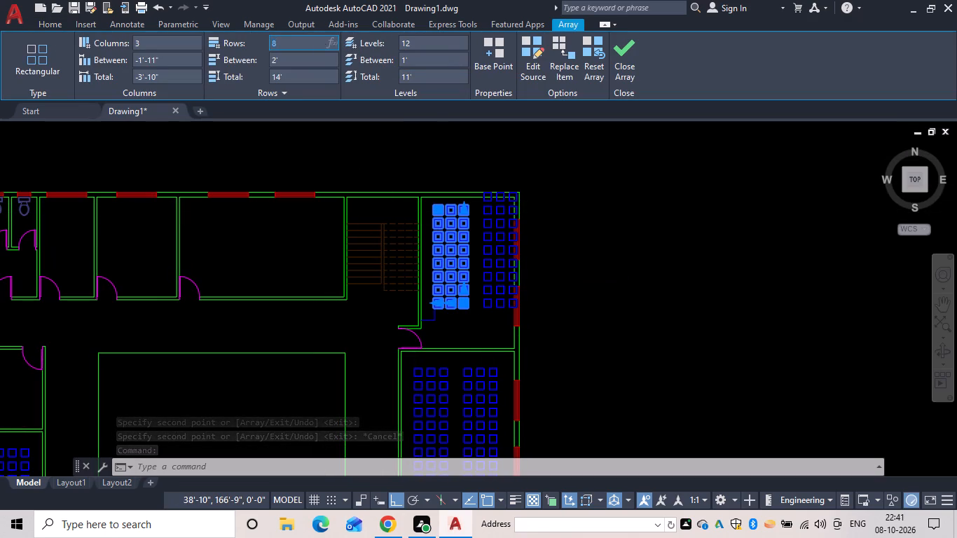
{"action": "left_click", "coordinate": [504, 228]}
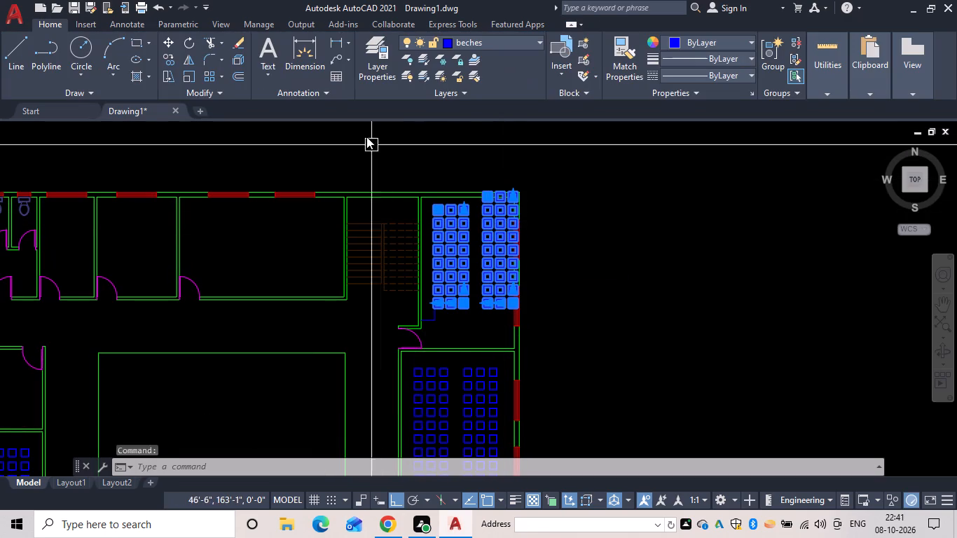
{"action": "key", "text": "Escape"}
Set the northeast room's eastern seat array to 8 rows.
{"action": "left_click", "coordinate": [486, 236]}
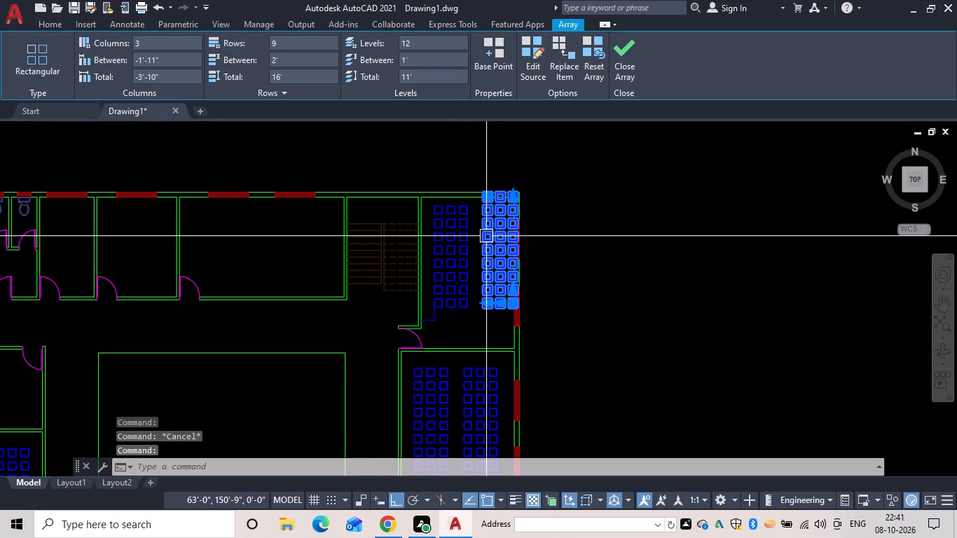
{"action": "left_click", "coordinate": [300, 41]}
{"action": "key", "text": "BackSpace"}
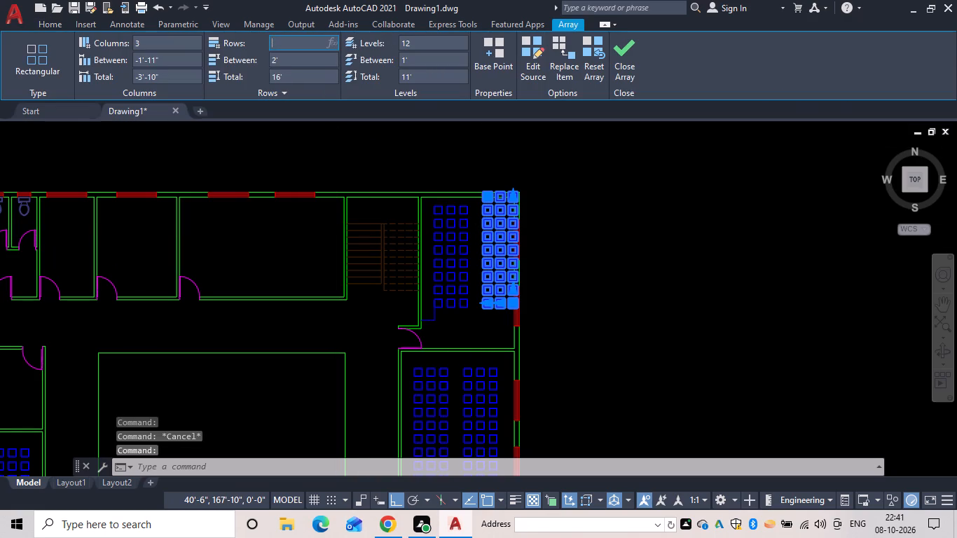
{"action": "key", "text": "8"}
{"action": "key", "text": "Return"}
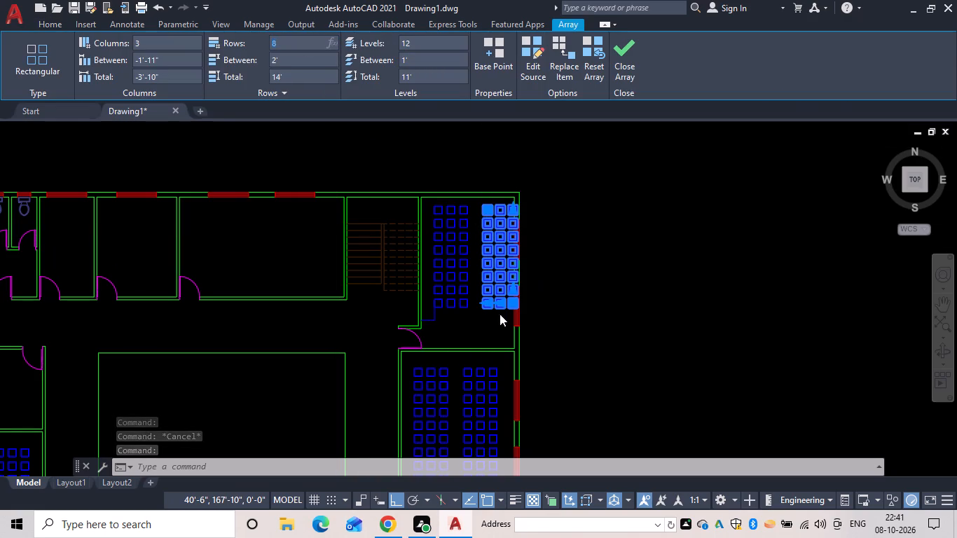
{"action": "left_click", "coordinate": [619, 45]}
Move the northeast room's eastern seat array straight west, clear of the east wall and its windows.
{"action": "middle_click_drag", "start_coordinate": [506, 283], "coordinate": [504, 278]}
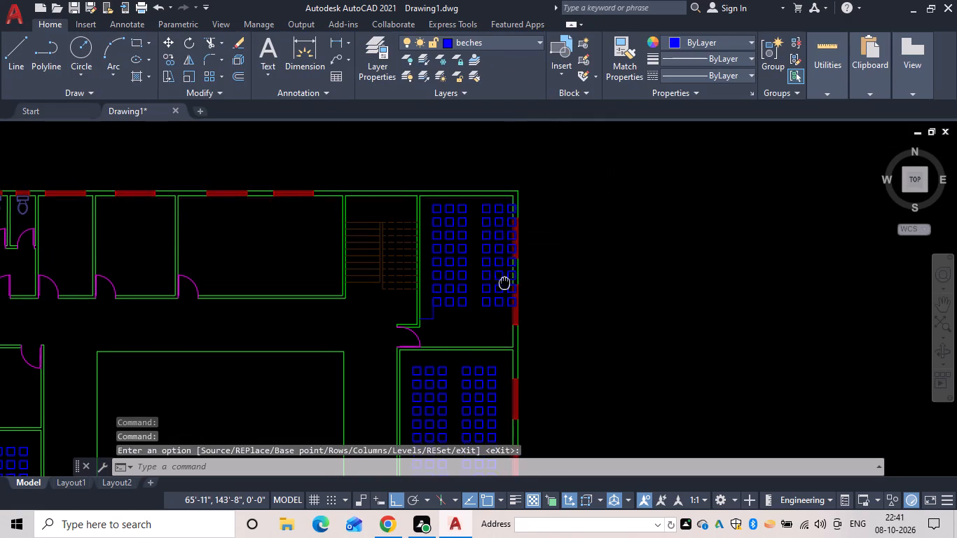
{"action": "middle_click_drag", "start_coordinate": [504, 278], "coordinate": [497, 207]}
{"action": "scroll", "coordinate": [497, 207], "scroll_direction": "up", "scroll_amount": 1}
{"action": "key", "text": "Escape"}
{"action": "type", "text": "m"}
{"action": "key", "text": "space"}
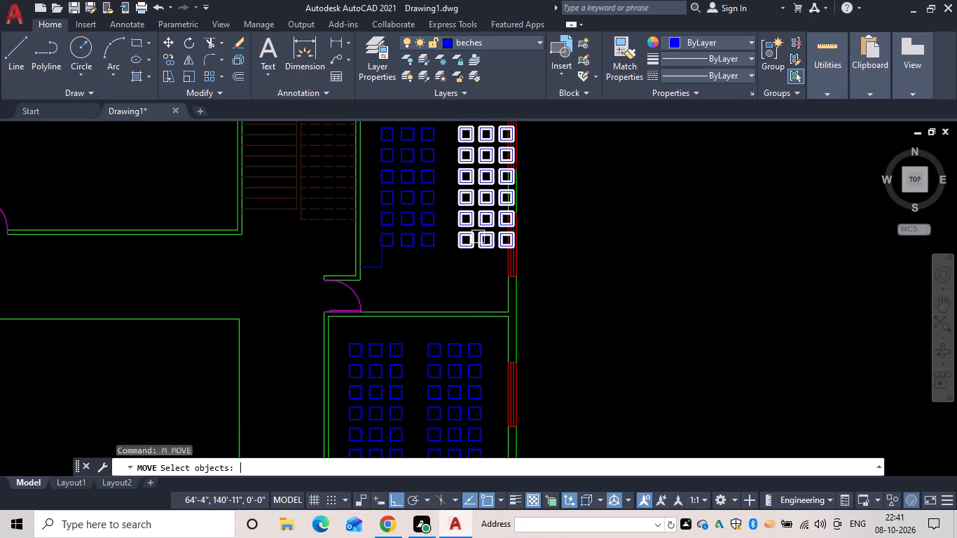
{"action": "left_click", "coordinate": [478, 238]}
{"action": "key", "text": "space"}
{"action": "scroll", "coordinate": [457, 247], "scroll_direction": "up", "scroll_amount": 3}
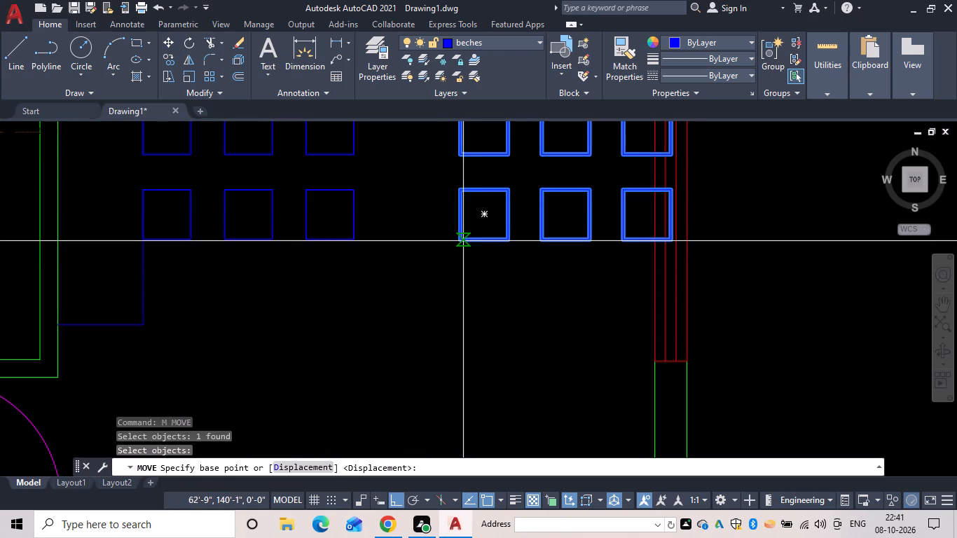
{"action": "left_click", "coordinate": [460, 240]}
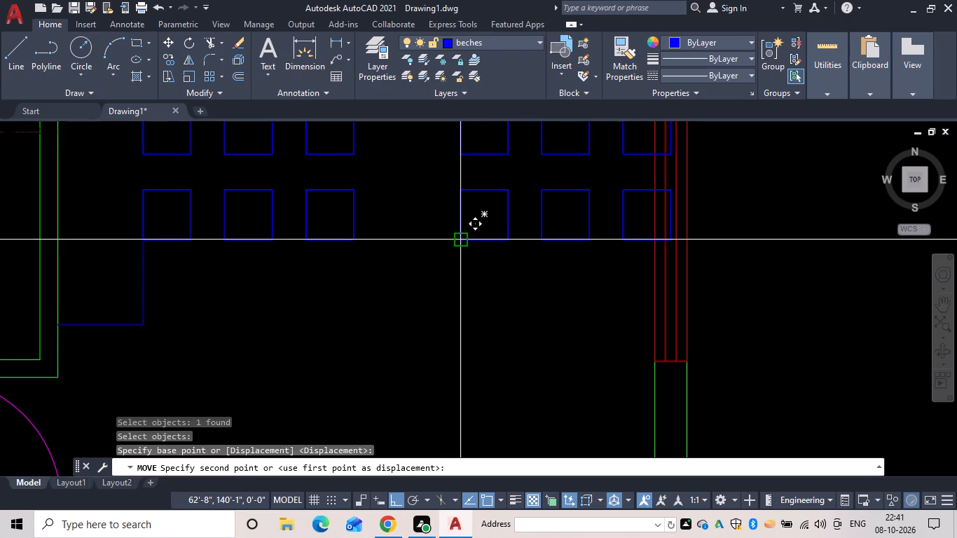
{"action": "left_click", "coordinate": [403, 245]}
Erase the two guide lines above the door in the northeast room.
{"action": "scroll", "coordinate": [440, 255], "scroll_direction": "down", "scroll_amount": 2}
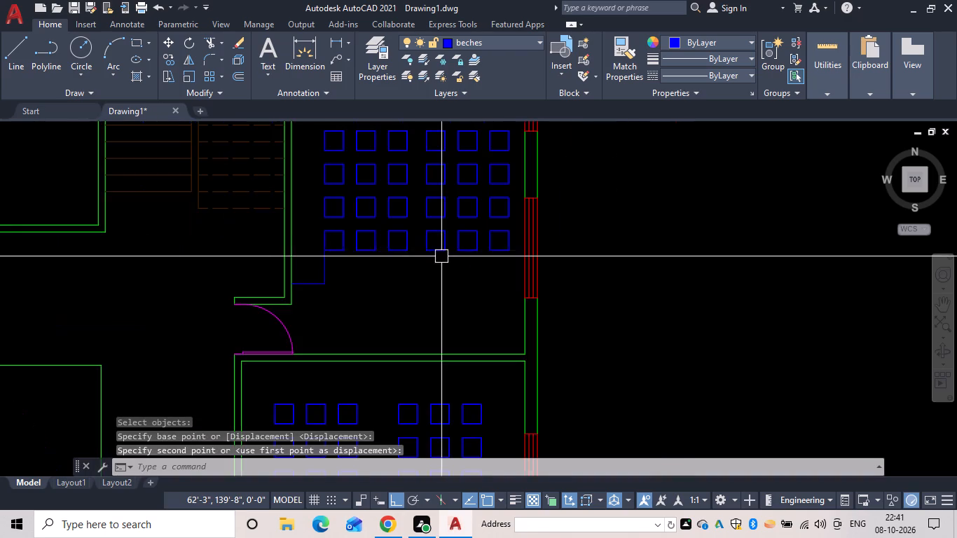
{"action": "middle_click_drag", "start_coordinate": [442, 257], "coordinate": [464, 350]}
{"action": "scroll", "coordinate": [464, 350], "scroll_direction": "down", "scroll_amount": 1}
{"action": "middle_click_drag", "start_coordinate": [465, 351], "coordinate": [467, 311]}
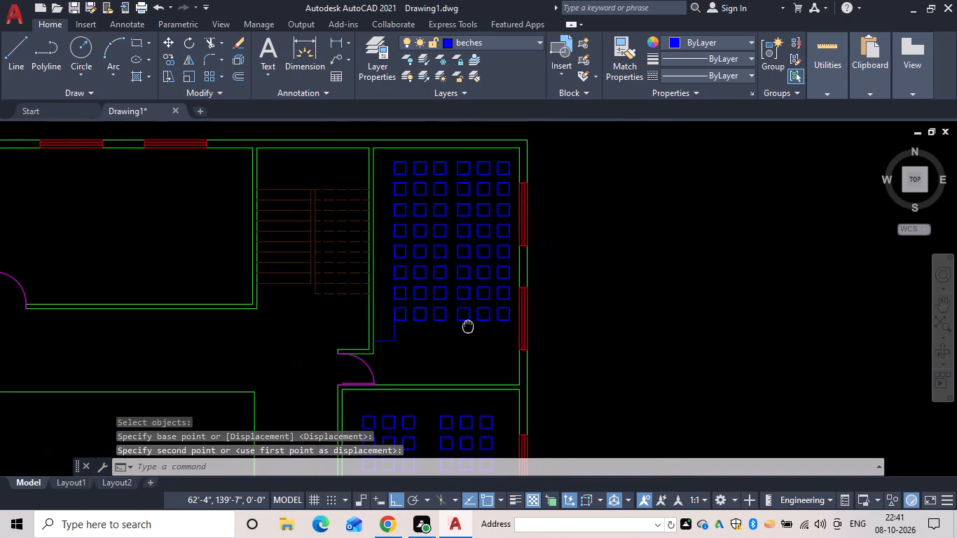
{"action": "key", "text": "Escape"}
{"action": "left_click", "coordinate": [390, 325]}
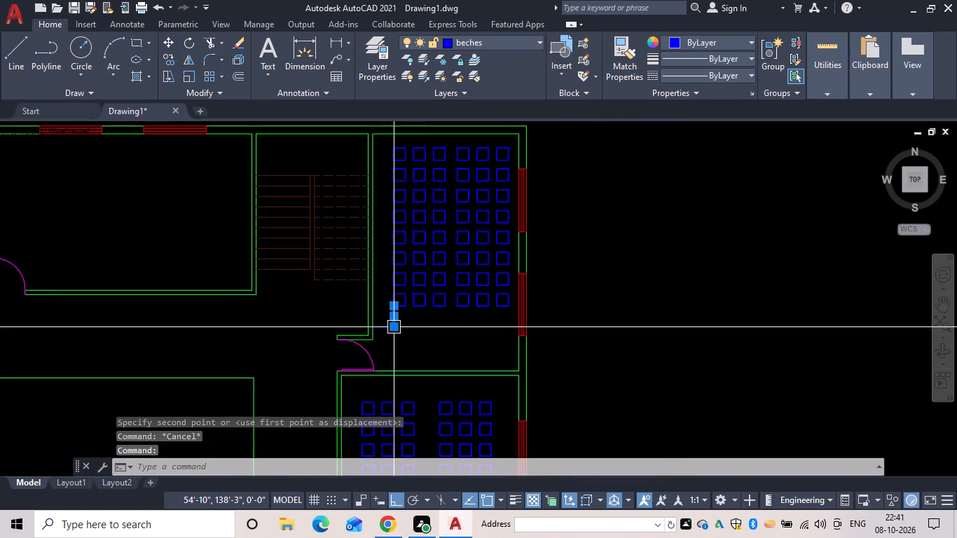
{"action": "left_click_drag", "start_coordinate": [385, 326], "coordinate": [376, 326]}
{"action": "type", "text": "e"}
{"action": "key", "text": "space"}
{"action": "scroll", "coordinate": [387, 333], "scroll_direction": "down", "scroll_amount": 1}
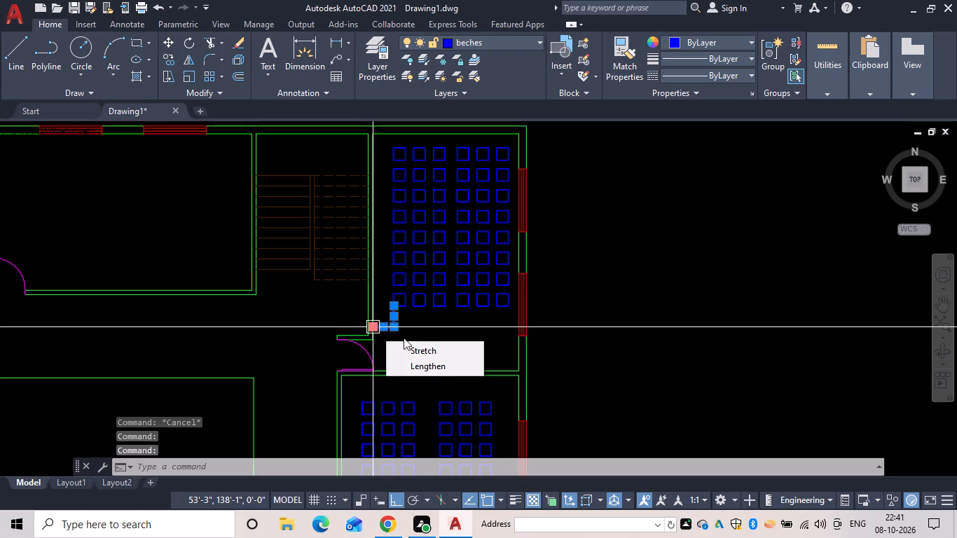
{"action": "key", "text": "e"}
{"action": "key", "text": "space"}
{"action": "key", "text": "e"}
{"action": "key", "text": "space"}
Erase the two guide lines at the door of the east-wing room just south of the northeast room.
{"action": "scroll", "coordinate": [604, 324], "scroll_direction": "down", "scroll_amount": 1}
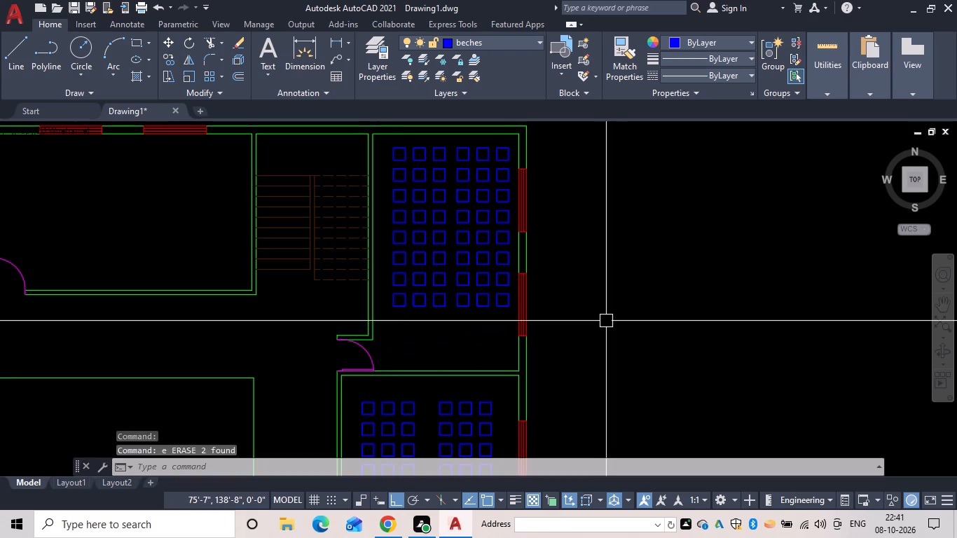
{"action": "middle_click_drag", "start_coordinate": [604, 324], "coordinate": [559, 109]}
{"action": "scroll", "coordinate": [424, 308], "scroll_direction": "up", "scroll_amount": 3}
{"action": "left_click", "coordinate": [334, 219]}
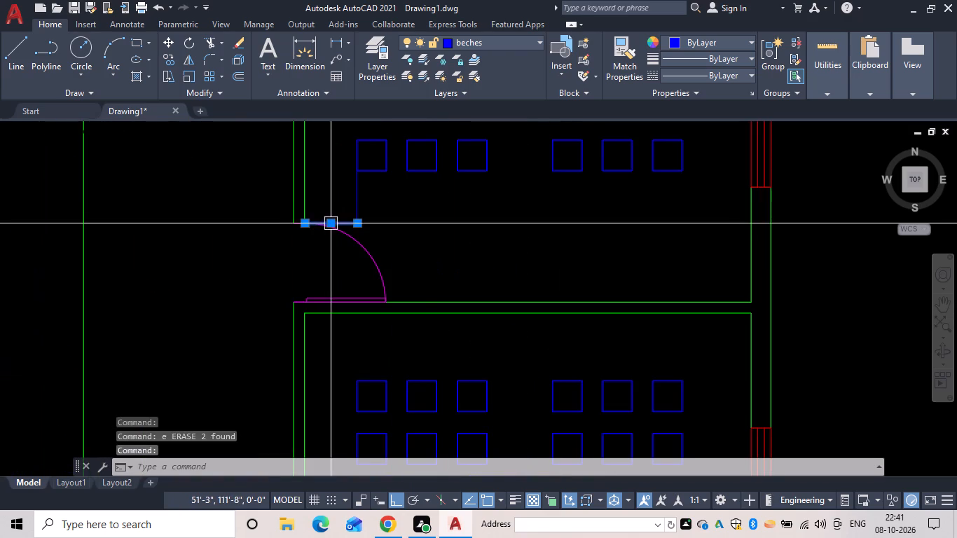
{"action": "left_click", "coordinate": [350, 196]}
{"action": "left_click", "coordinate": [369, 205]}
{"action": "left_click", "coordinate": [358, 200]}
{"action": "key", "text": "e"}
{"action": "key", "text": "space"}
Erase the two guide lines at the door of the second east-wing room from the south.
{"action": "scroll", "coordinate": [485, 229], "scroll_direction": "down", "scroll_amount": 1}
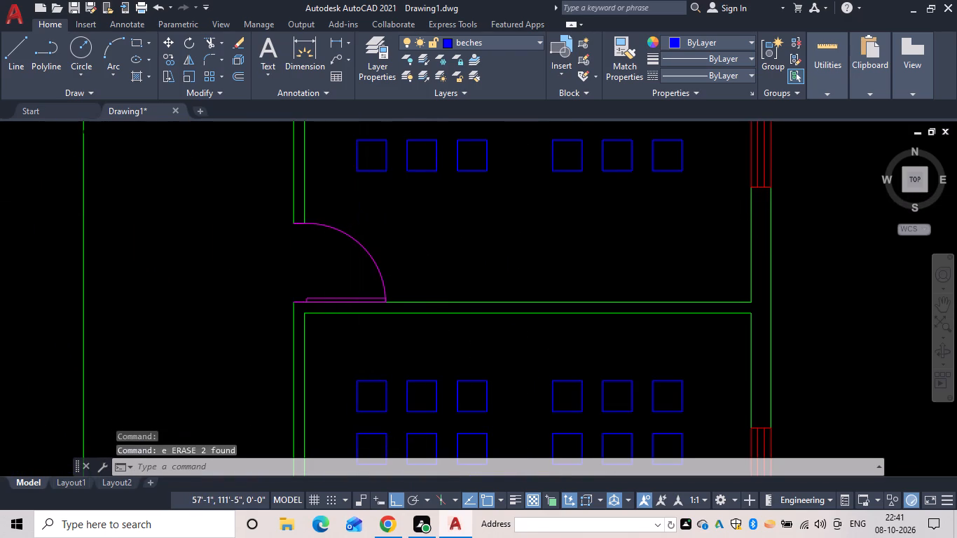
{"action": "scroll", "coordinate": [486, 232], "scroll_direction": "down", "scroll_amount": 2}
{"action": "middle_click_drag", "start_coordinate": [488, 245], "coordinate": [450, 55]}
{"action": "scroll", "coordinate": [416, 242], "scroll_direction": "up", "scroll_amount": 4}
{"action": "middle_click_drag", "start_coordinate": [416, 153], "coordinate": [401, 404]}
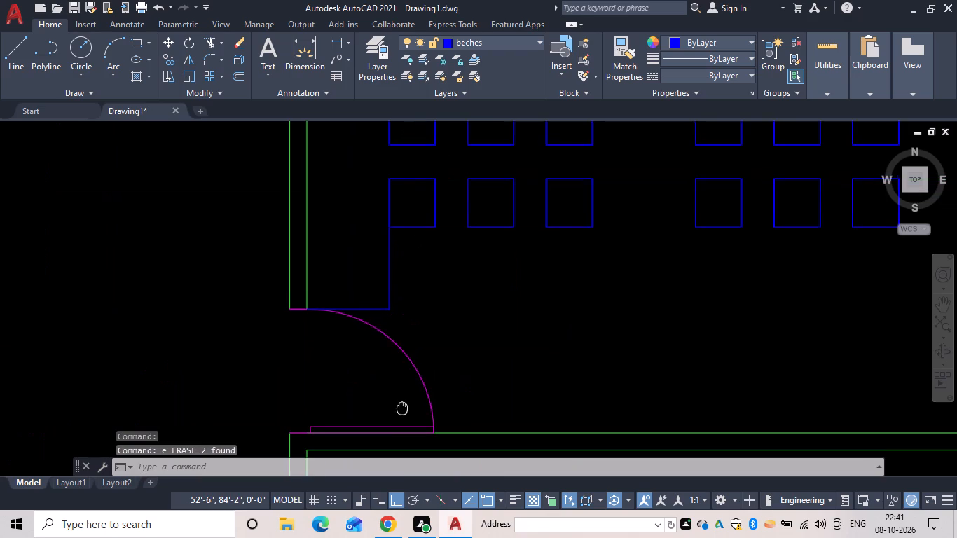
{"action": "left_click_drag", "start_coordinate": [393, 257], "coordinate": [385, 261]}
{"action": "left_click_drag", "start_coordinate": [361, 293], "coordinate": [362, 301]}
{"action": "double_click", "coordinate": [363, 303]}
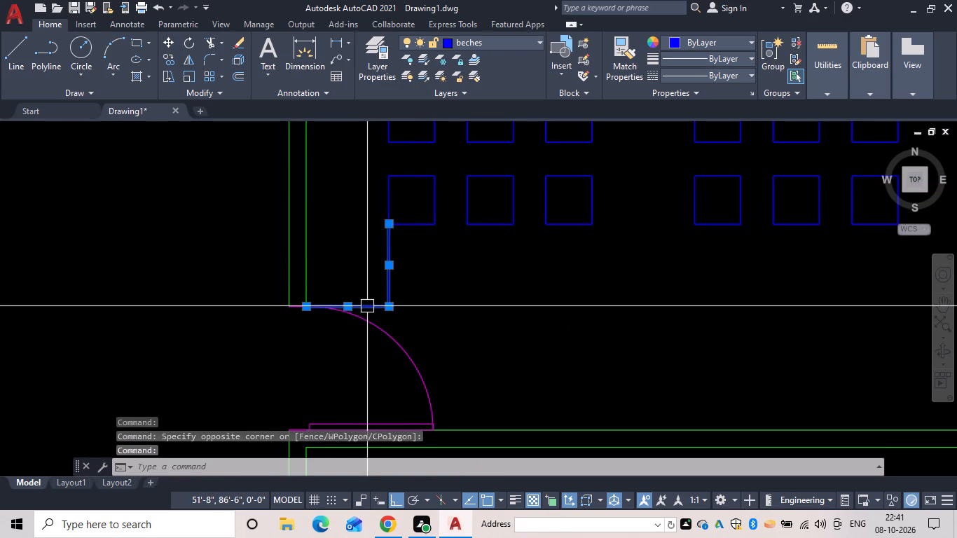
{"action": "key", "text": "e"}
{"action": "key", "text": "space"}
{"action": "scroll", "coordinate": [508, 310], "scroll_direction": "down", "scroll_amount": 3}
{"action": "middle_click_drag", "start_coordinate": [508, 310], "coordinate": [397, 36]}
{"action": "scroll", "coordinate": [395, 237], "scroll_direction": "down", "scroll_amount": 2}
{"action": "middle_click_drag", "start_coordinate": [397, 237], "coordinate": [413, 376]}
{"action": "scroll", "coordinate": [345, 382], "scroll_direction": "down", "scroll_amount": 1}
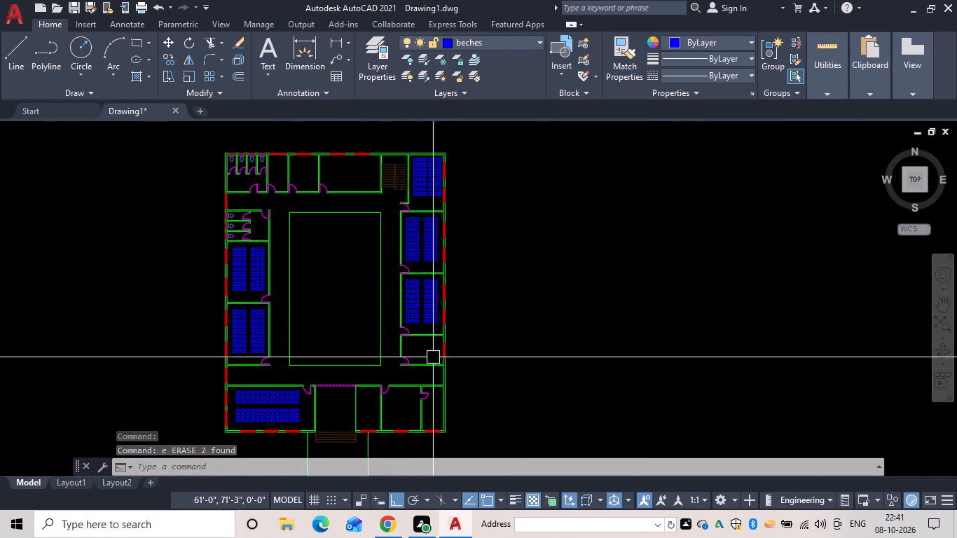
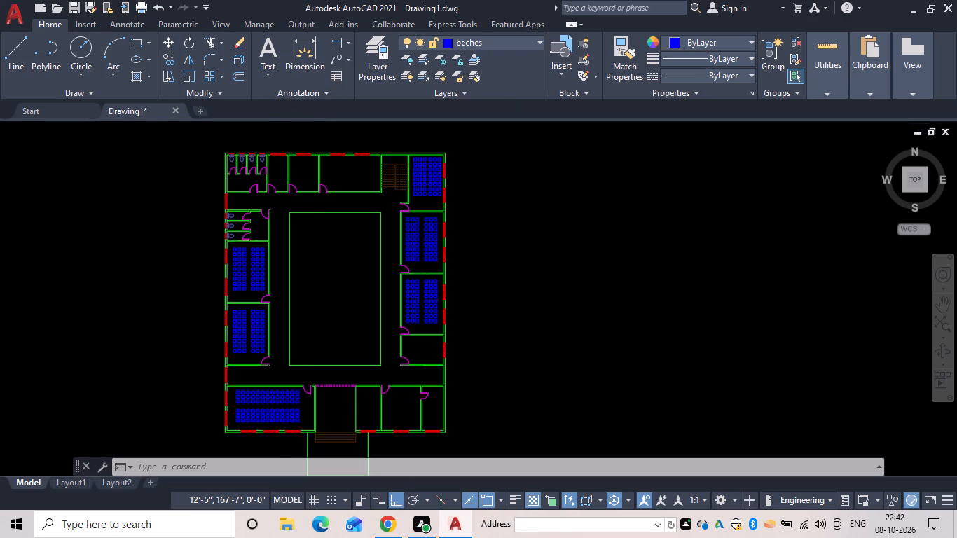
Copy the northeast room's two seat arrays straight east, into the empty space outside the building.
{"action": "key", "text": "Escape"}
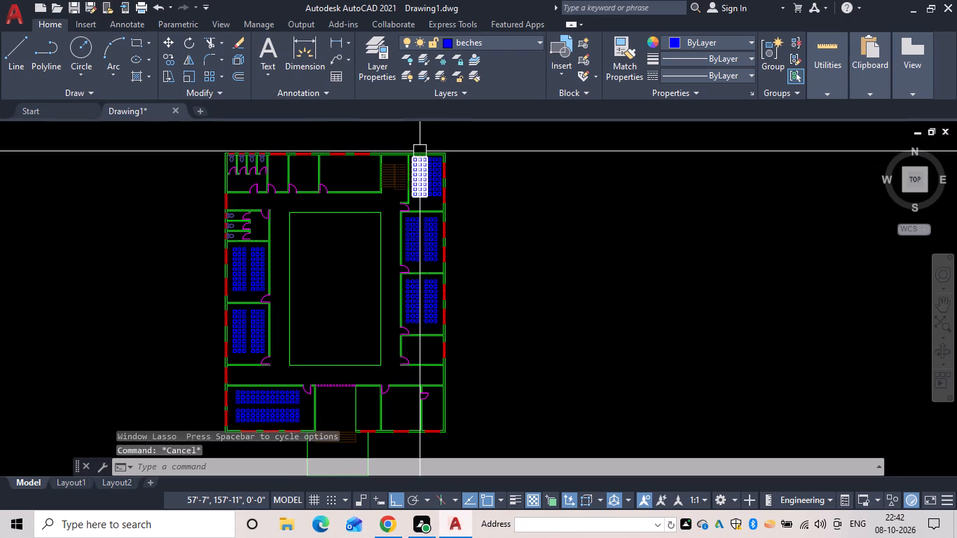
{"action": "type", "text": "co"}
{"action": "key", "text": "space"}
{"action": "scroll", "coordinate": [416, 185], "scroll_direction": "up", "scroll_amount": 2}
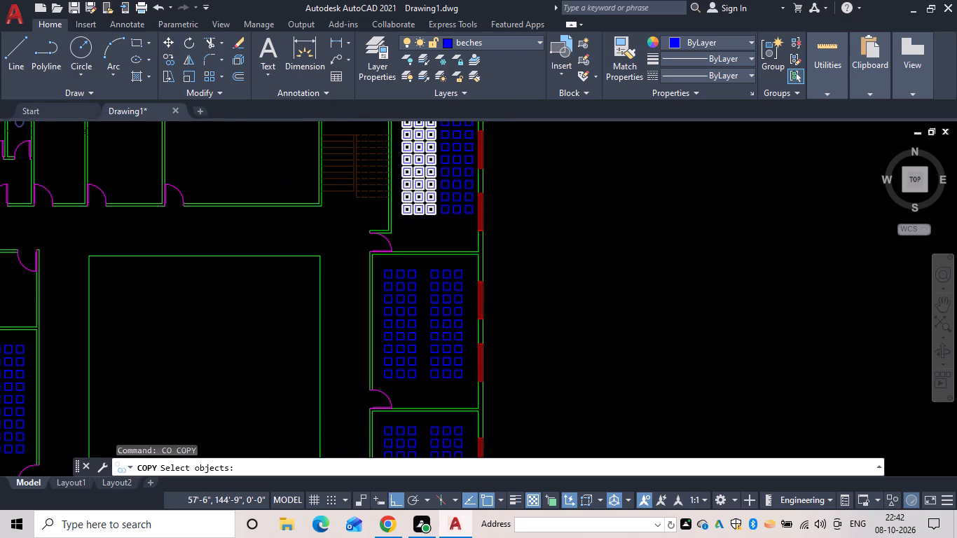
{"action": "left_click_drag", "start_coordinate": [418, 184], "coordinate": [446, 182]}
{"action": "left_click", "coordinate": [460, 181]}
{"action": "key", "text": "space"}
{"action": "left_click", "coordinate": [445, 181]}
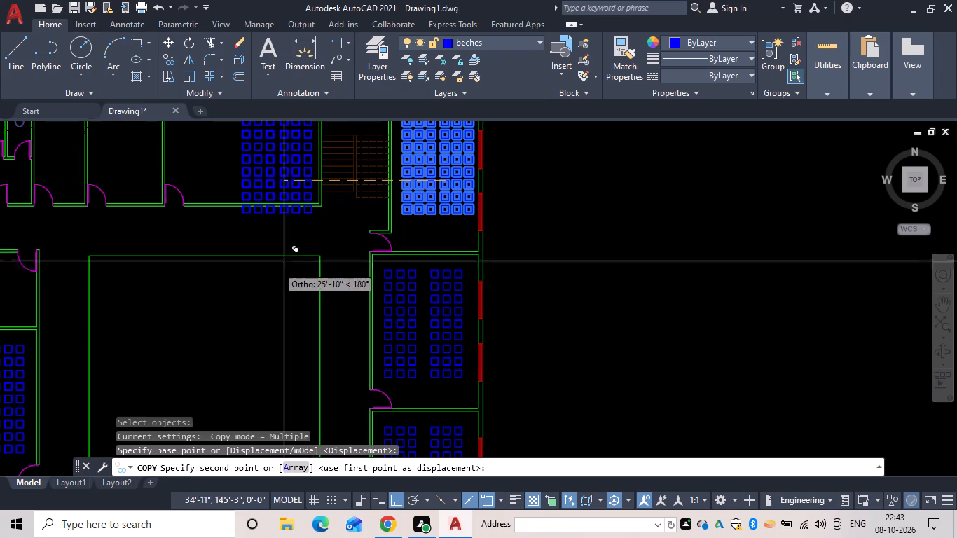
{"action": "left_click", "coordinate": [559, 241]}
{"action": "key", "text": "Escape"}
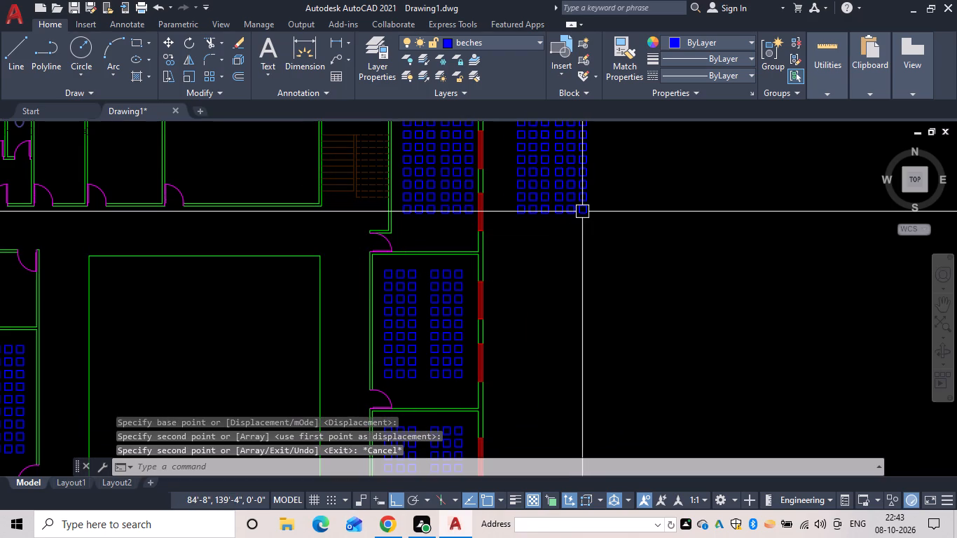
{"action": "key", "text": "Escape"}
{"action": "key", "text": "Escape"}
{"action": "key", "text": "Escape"}
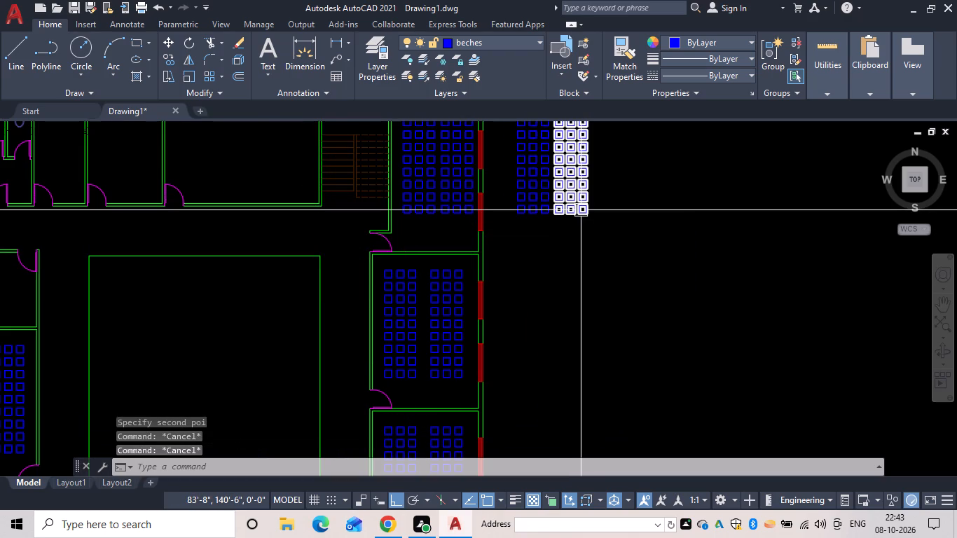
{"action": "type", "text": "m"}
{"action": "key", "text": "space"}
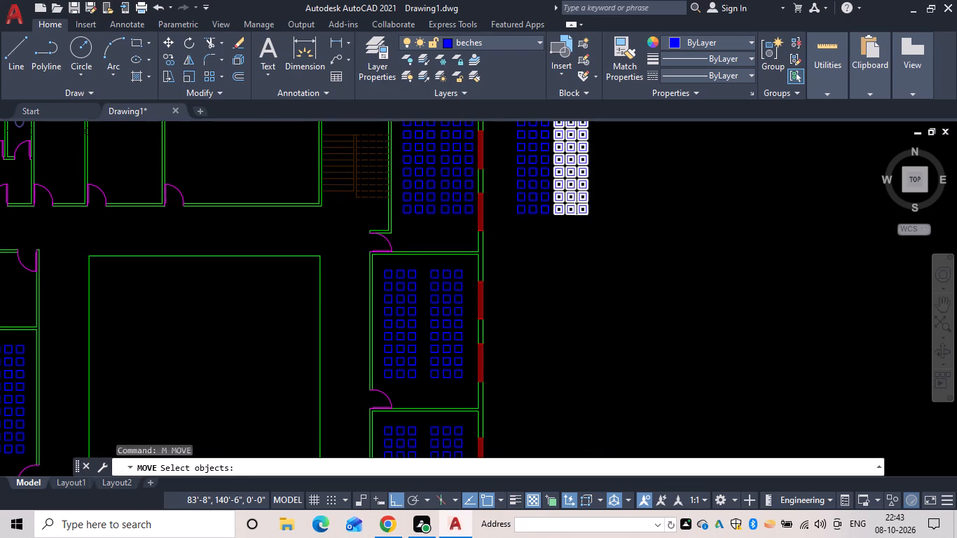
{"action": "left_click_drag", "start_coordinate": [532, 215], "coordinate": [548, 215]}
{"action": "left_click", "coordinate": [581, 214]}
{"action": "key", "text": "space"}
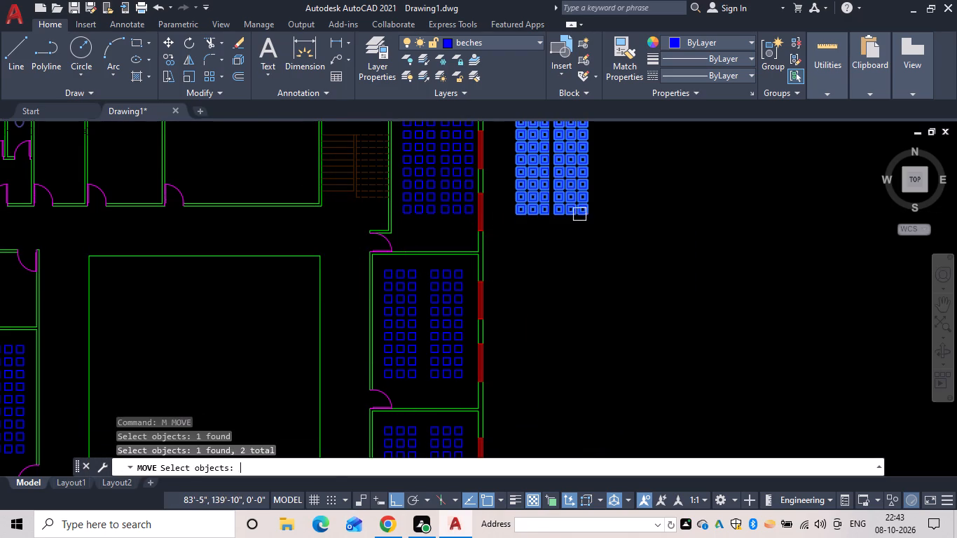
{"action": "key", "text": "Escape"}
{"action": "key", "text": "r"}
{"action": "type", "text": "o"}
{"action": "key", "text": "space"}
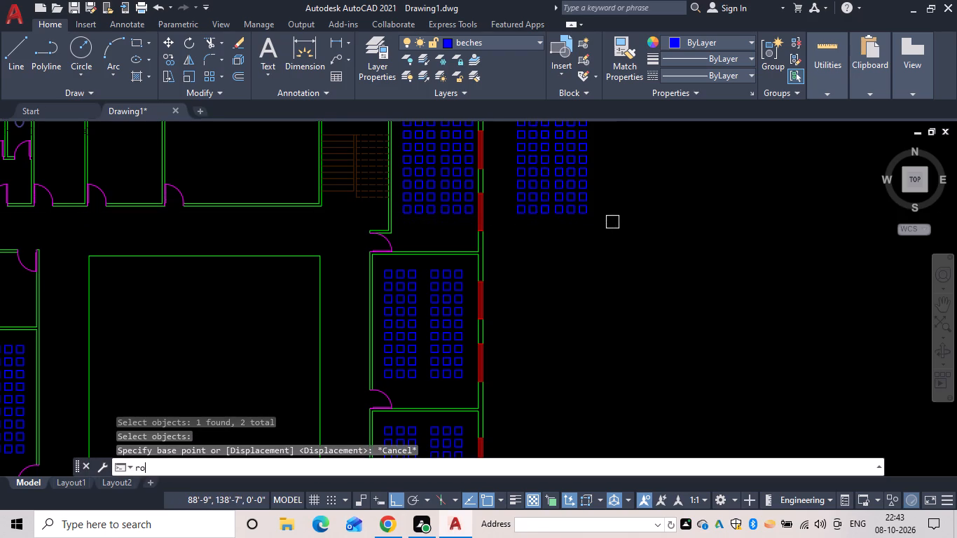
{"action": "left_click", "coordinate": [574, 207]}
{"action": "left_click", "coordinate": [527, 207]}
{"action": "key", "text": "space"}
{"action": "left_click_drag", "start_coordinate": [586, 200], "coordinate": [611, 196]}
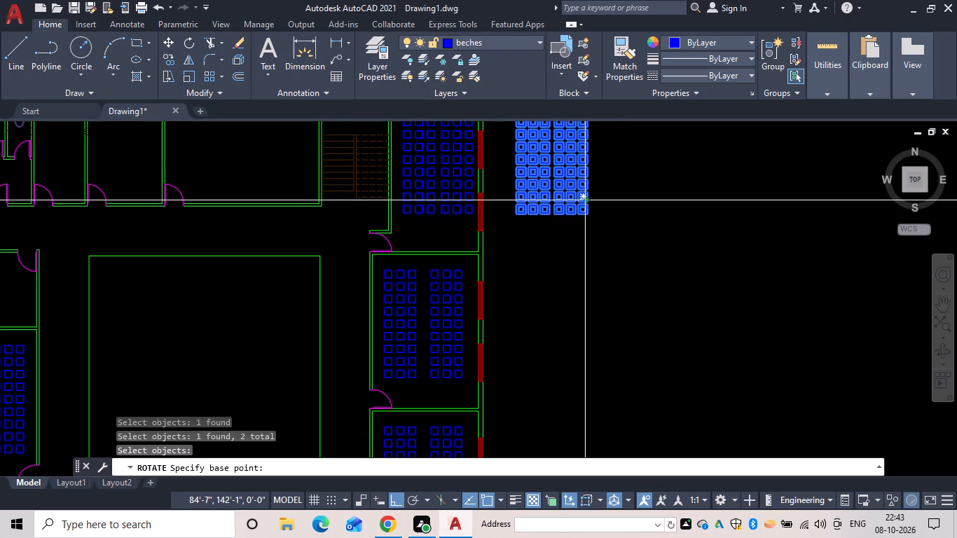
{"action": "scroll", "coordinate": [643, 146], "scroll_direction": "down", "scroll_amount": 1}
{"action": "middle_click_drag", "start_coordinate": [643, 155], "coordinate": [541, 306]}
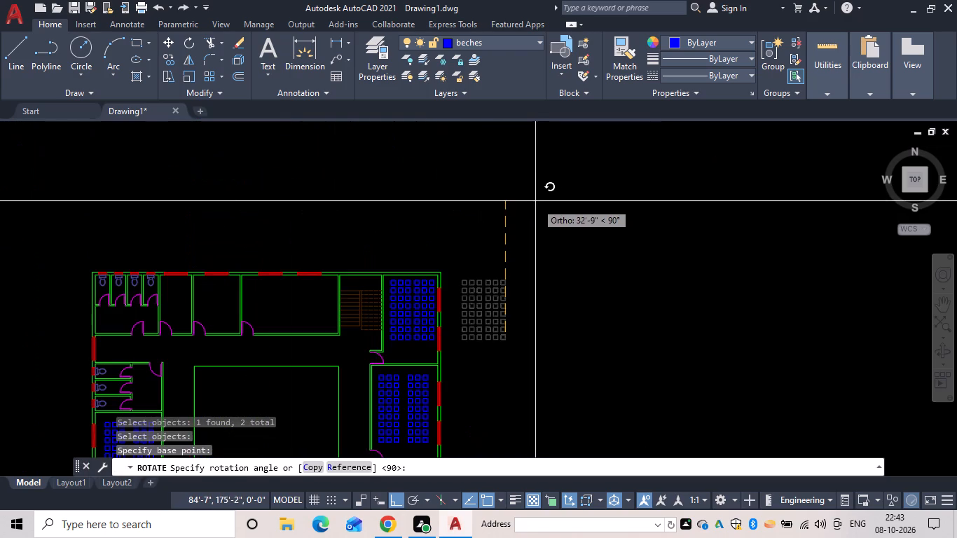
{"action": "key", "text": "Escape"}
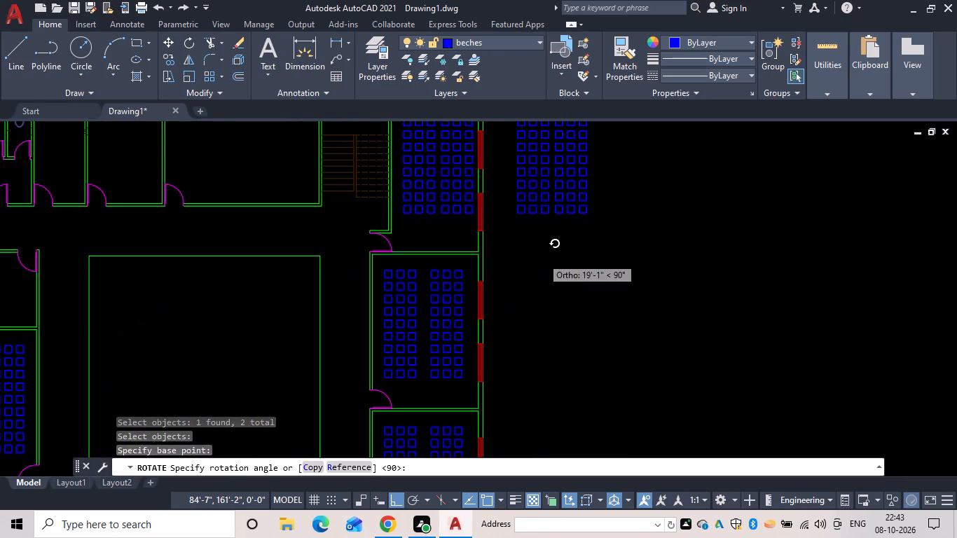
Rotate the two copied seat arrays outside the building 90° clockwise about their northeast corner.
{"action": "middle_click_drag", "start_coordinate": [539, 260], "coordinate": [380, 383]}
{"action": "key", "text": "space"}
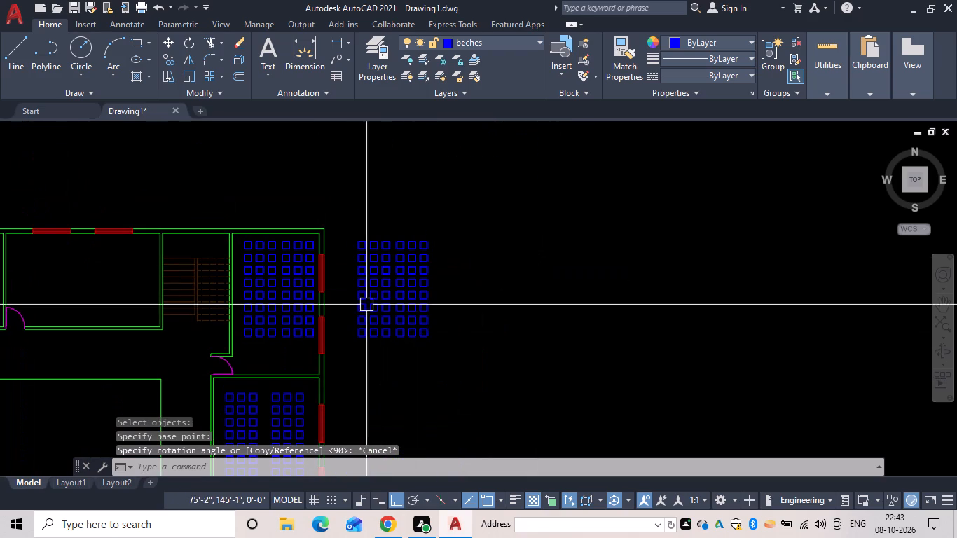
{"action": "left_click", "coordinate": [389, 277]}
{"action": "left_click", "coordinate": [409, 266]}
{"action": "key", "text": "space"}
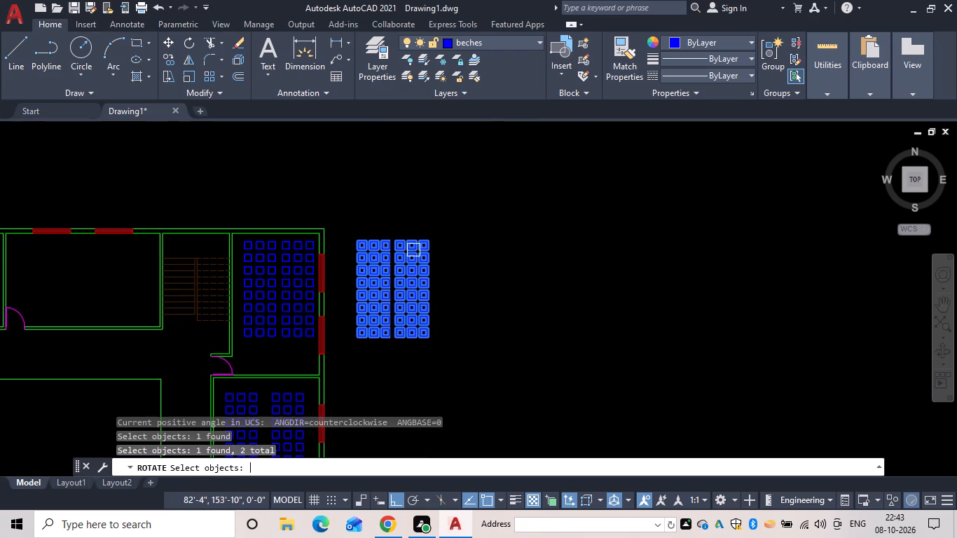
{"action": "left_click_drag", "start_coordinate": [426, 243], "coordinate": [439, 247]}
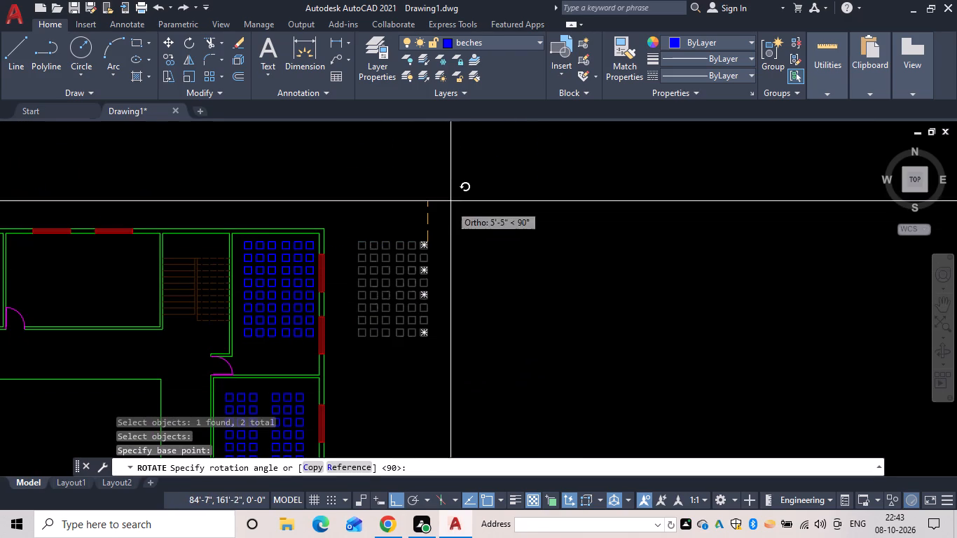
{"action": "left_click", "coordinate": [456, 384]}
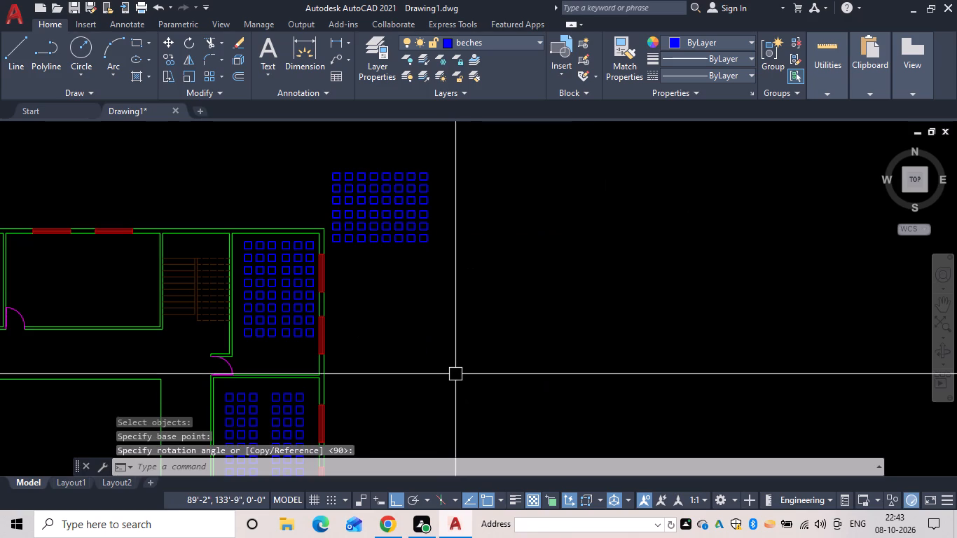
{"action": "key", "text": "Escape"}
Draw guide lines from the east door jamb of the room west of the stairs: 1'2" north, then 2' east.
{"action": "middle_click_drag", "start_coordinate": [163, 335], "coordinate": [380, 283]}
{"action": "scroll", "coordinate": [360, 287], "scroll_direction": "down", "scroll_amount": 1}
{"action": "key", "text": "Escape"}
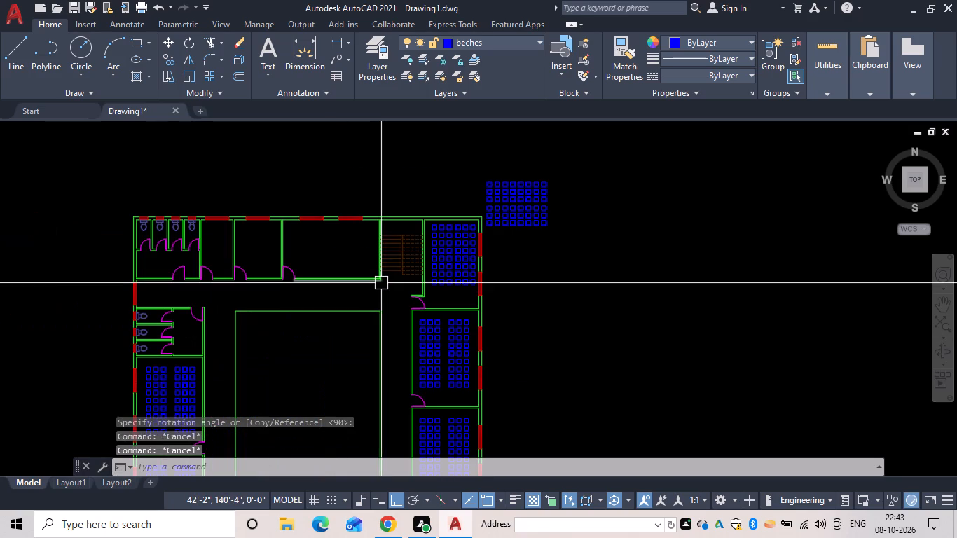
{"action": "type", "text": "l"}
{"action": "key", "text": "space"}
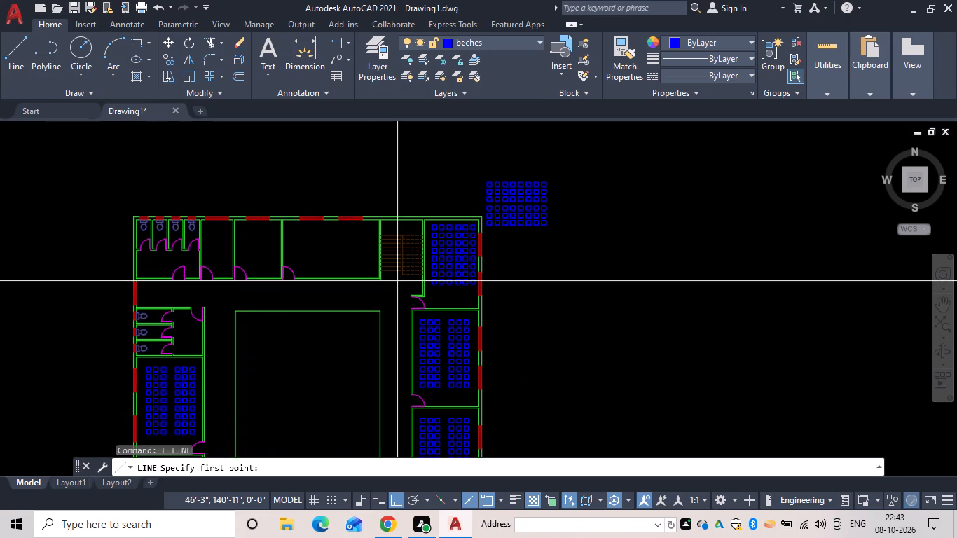
{"action": "scroll", "coordinate": [301, 263], "scroll_direction": "up", "scroll_amount": 3}
{"action": "middle_click_drag", "start_coordinate": [287, 293], "coordinate": [319, 265]}
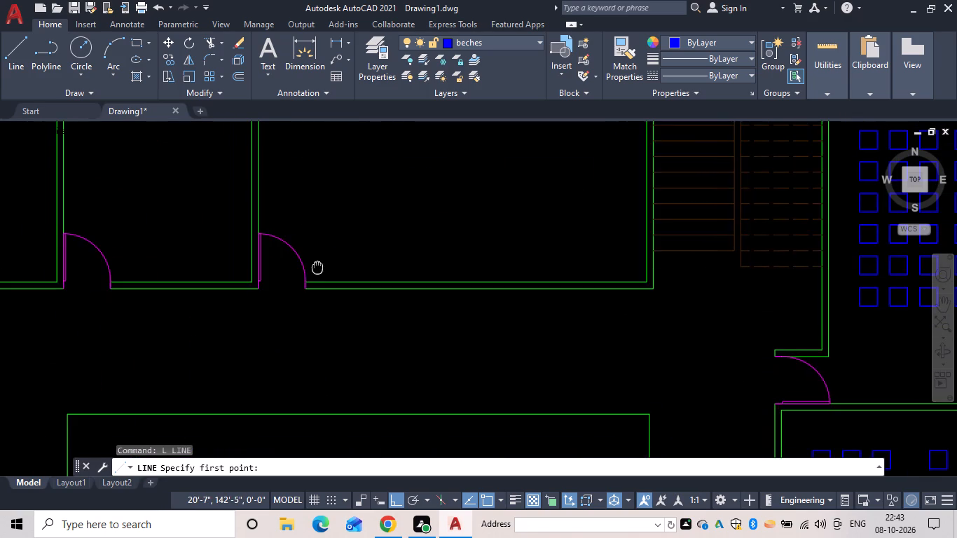
{"action": "scroll", "coordinate": [307, 266], "scroll_direction": "up", "scroll_amount": 2}
{"action": "left_click_drag", "start_coordinate": [308, 294], "coordinate": [307, 286]}
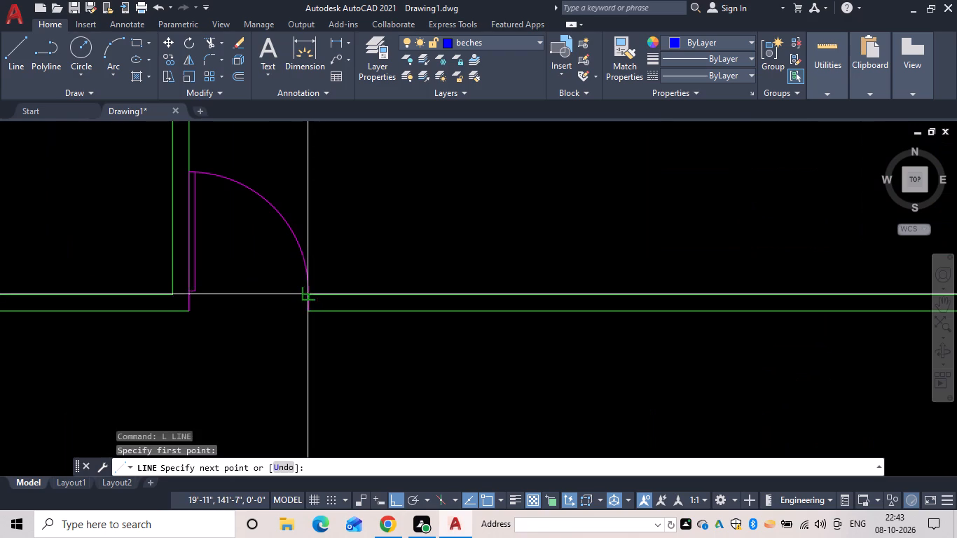
{"action": "type", "text": "1'"}
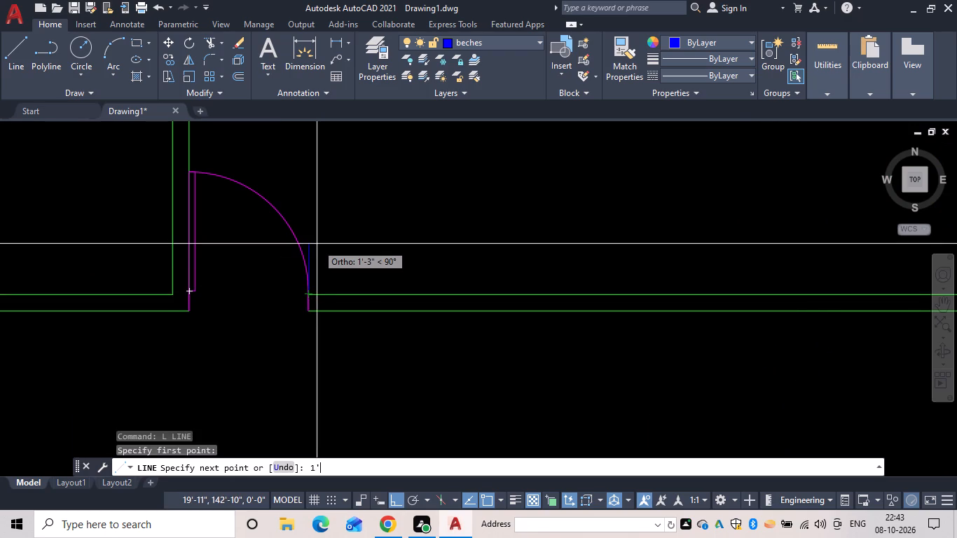
{"action": "type", "text": "2\""}
{"action": "key", "text": "space"}
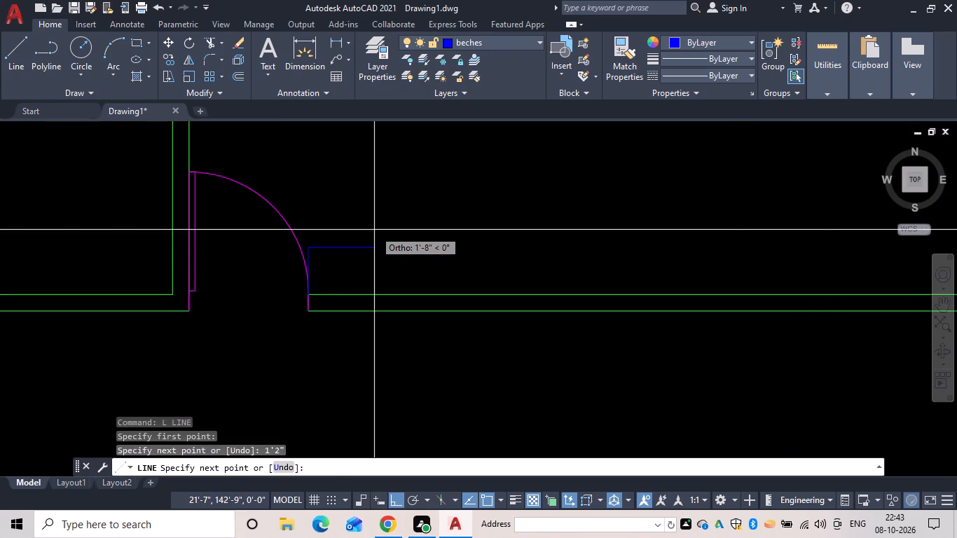
{"action": "type", "text": "2'"}
{"action": "key", "text": "space"}
{"action": "key", "text": "Escape"}
Move the two rotated seat arrays by their southwest corner onto the guide line's east end in the room west of the stairs.
{"action": "scroll", "coordinate": [406, 227], "scroll_direction": "down", "scroll_amount": 2}
{"action": "middle_click_drag", "start_coordinate": [404, 228], "coordinate": [17, 306]}
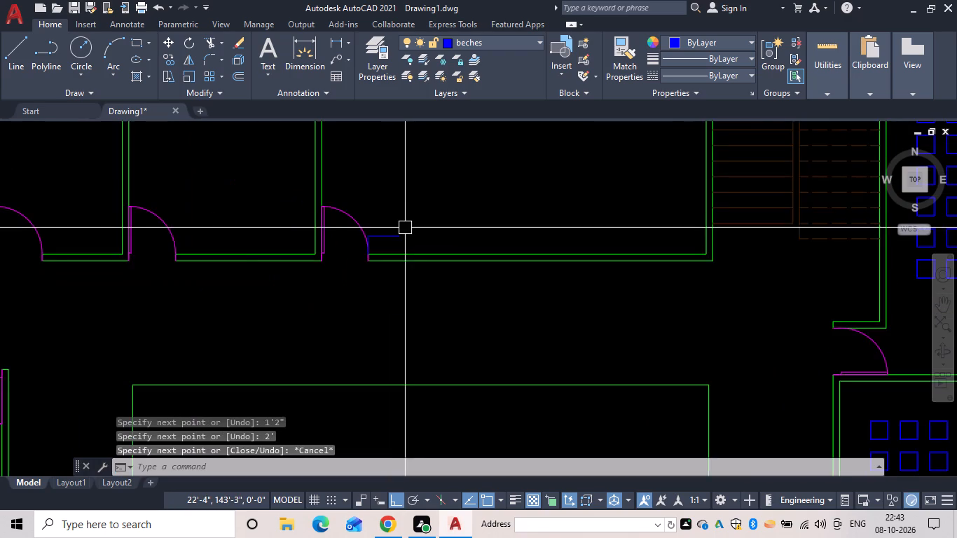
{"action": "middle_click_drag", "start_coordinate": [17, 306], "coordinate": [13, 312]}
{"action": "type", "text": "m"}
{"action": "key", "text": "space"}
{"action": "scroll", "coordinate": [584, 325], "scroll_direction": "down", "scroll_amount": 2}
{"action": "middle_click_drag", "start_coordinate": [582, 325], "coordinate": [374, 367]}
{"action": "left_click", "coordinate": [467, 280]}
{"action": "left_click", "coordinate": [456, 228]}
{"action": "scroll", "coordinate": [448, 275], "scroll_direction": "up", "scroll_amount": 3}
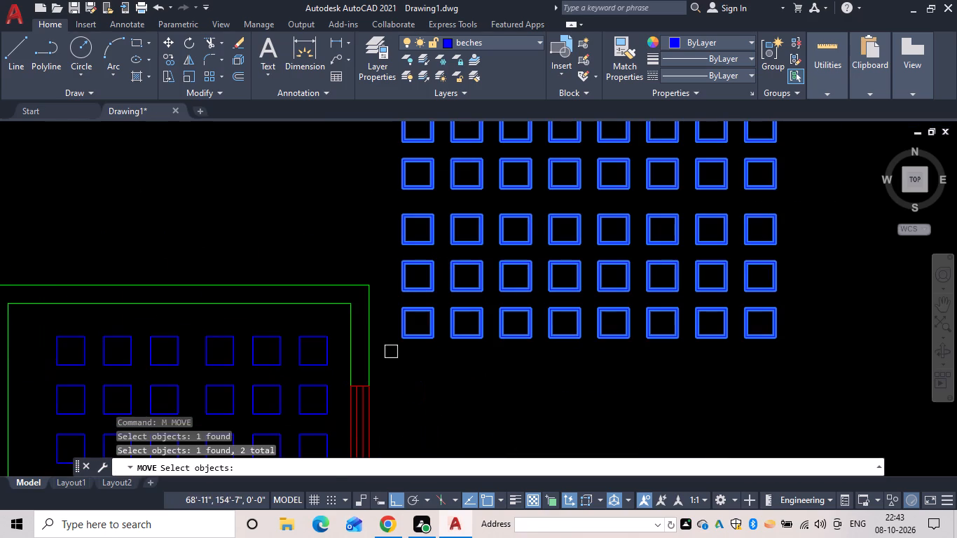
{"action": "key", "text": "space"}
{"action": "scroll", "coordinate": [395, 343], "scroll_direction": "up", "scroll_amount": 3}
{"action": "left_click", "coordinate": [419, 326]}
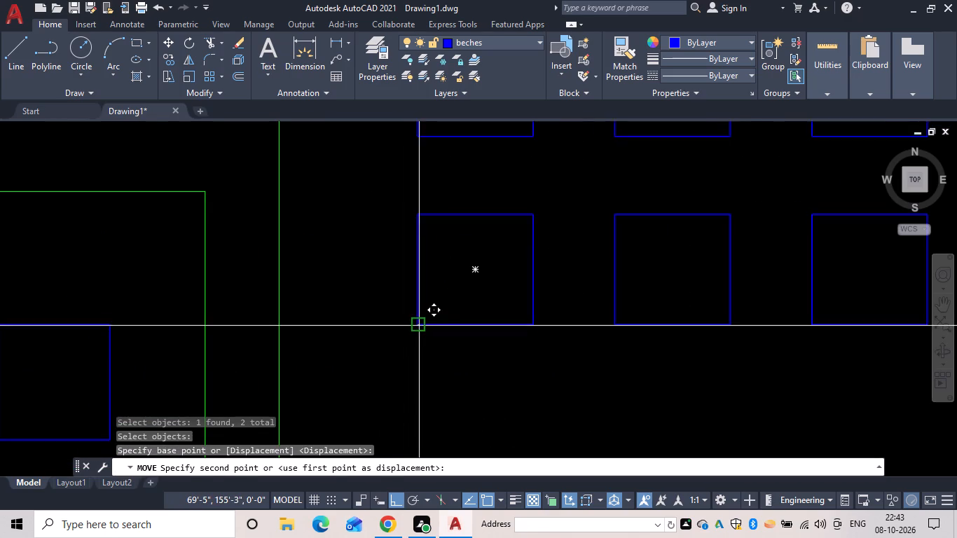
{"action": "scroll", "coordinate": [340, 358], "scroll_direction": "down", "scroll_amount": 3}
{"action": "middle_click_drag", "start_coordinate": [338, 358], "coordinate": [670, 141]}
{"action": "scroll", "coordinate": [299, 218], "scroll_direction": "down", "scroll_amount": 1}
{"action": "middle_click_drag", "start_coordinate": [305, 228], "coordinate": [687, 127]}
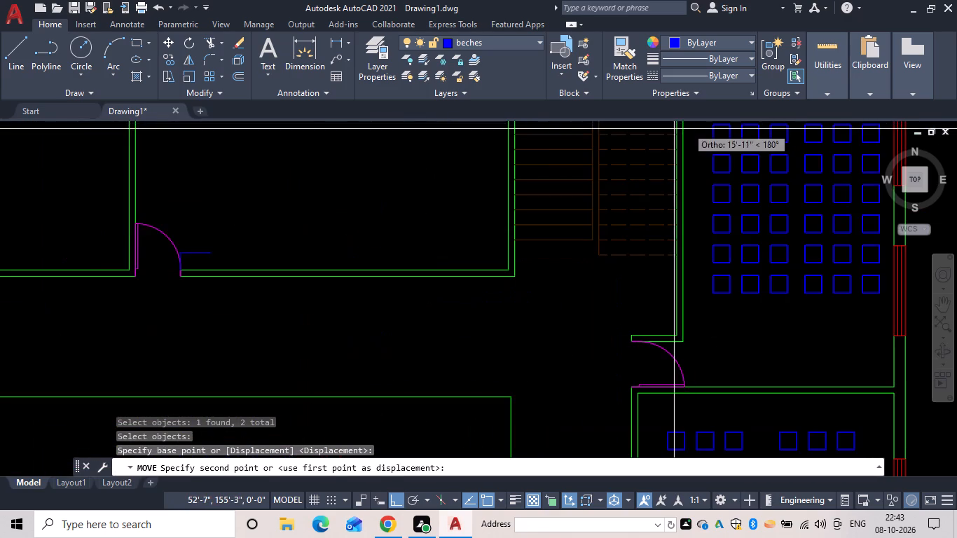
{"action": "scroll", "coordinate": [173, 253], "scroll_direction": "up", "scroll_amount": 1}
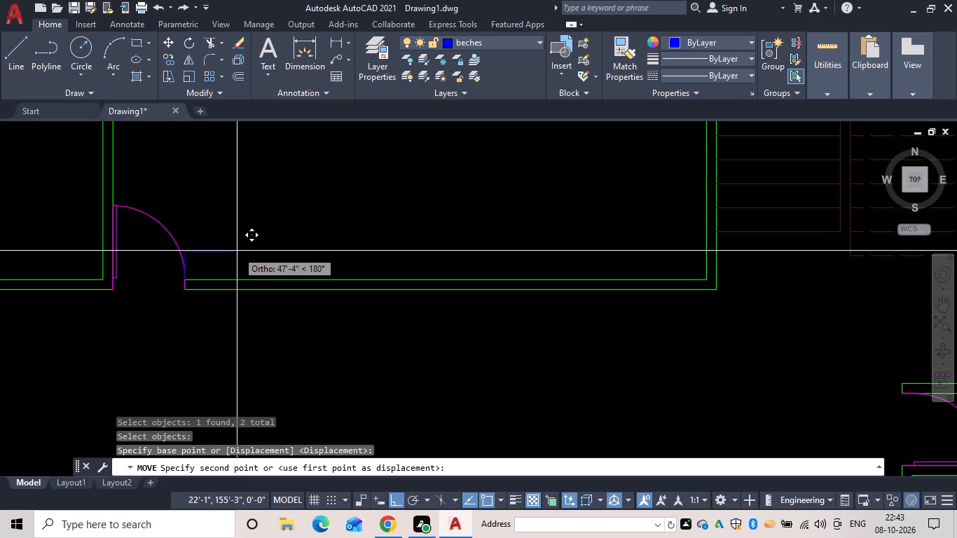
{"action": "left_click", "coordinate": [233, 251]}
Erase the two guide lines at the door of the room west of the stairs.
{"action": "scroll", "coordinate": [273, 231], "scroll_direction": "down", "scroll_amount": 1}
{"action": "middle_click_drag", "start_coordinate": [273, 232], "coordinate": [273, 246]}
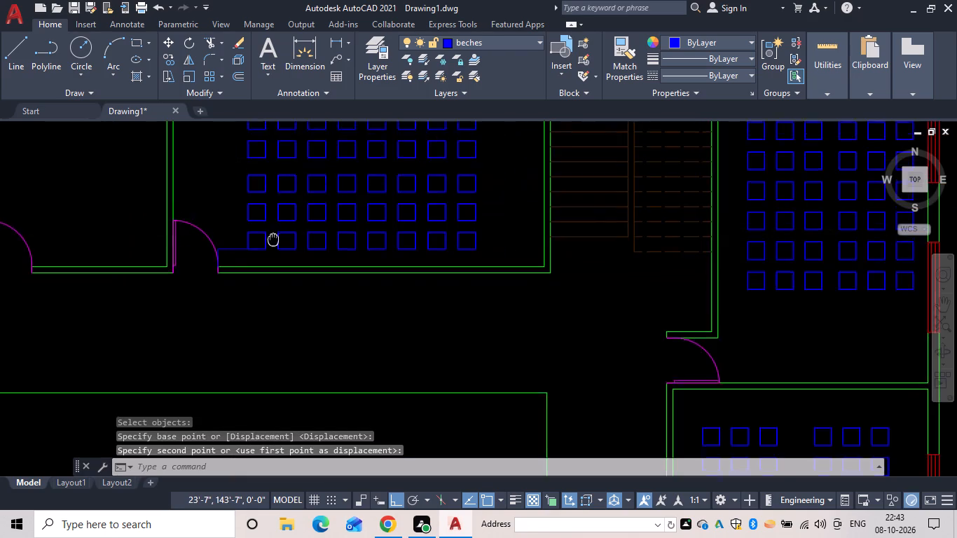
{"action": "middle_click_drag", "start_coordinate": [273, 246], "coordinate": [256, 336]}
{"action": "key", "text": "Escape"}
{"action": "left_click", "coordinate": [219, 347]}
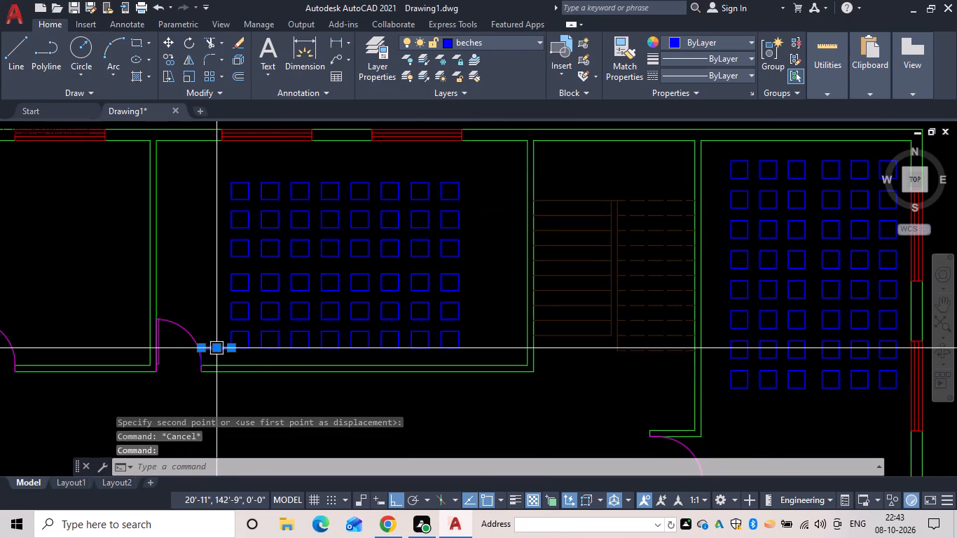
{"action": "key", "text": "Delete"}
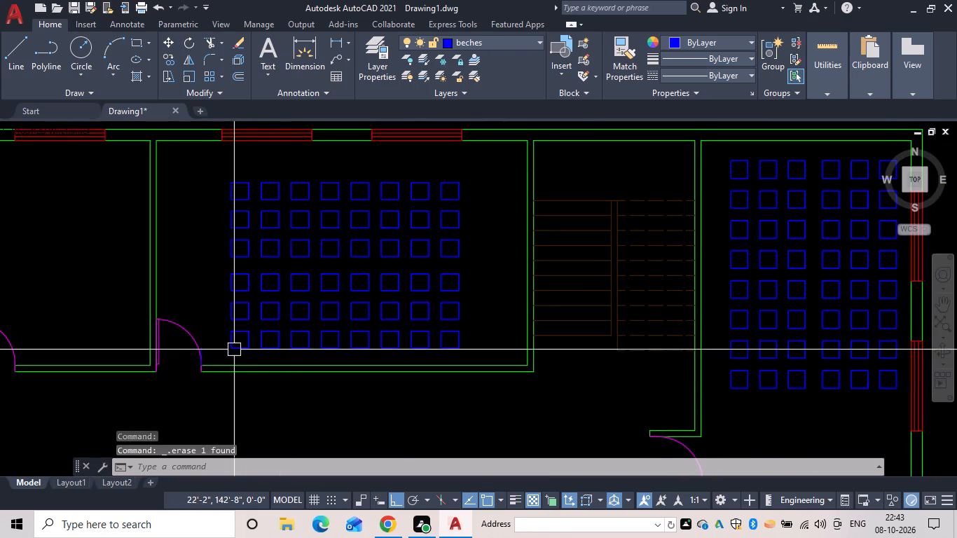
{"action": "left_click", "coordinate": [203, 350]}
{"action": "key", "text": "Delete"}
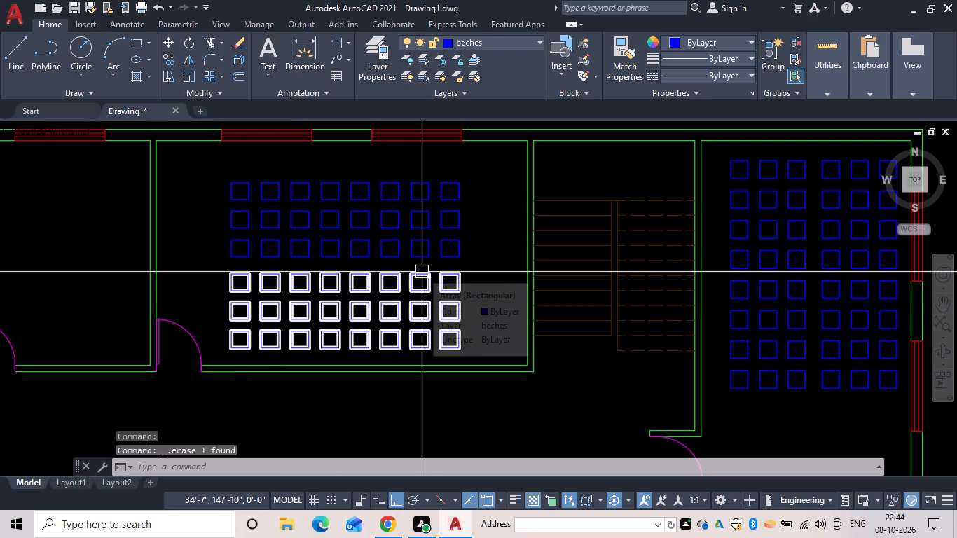
Move both seat arrays in the room west of the stairs straight north by about 1'-1".
{"action": "type", "text": "m"}
{"action": "key", "text": "space"}
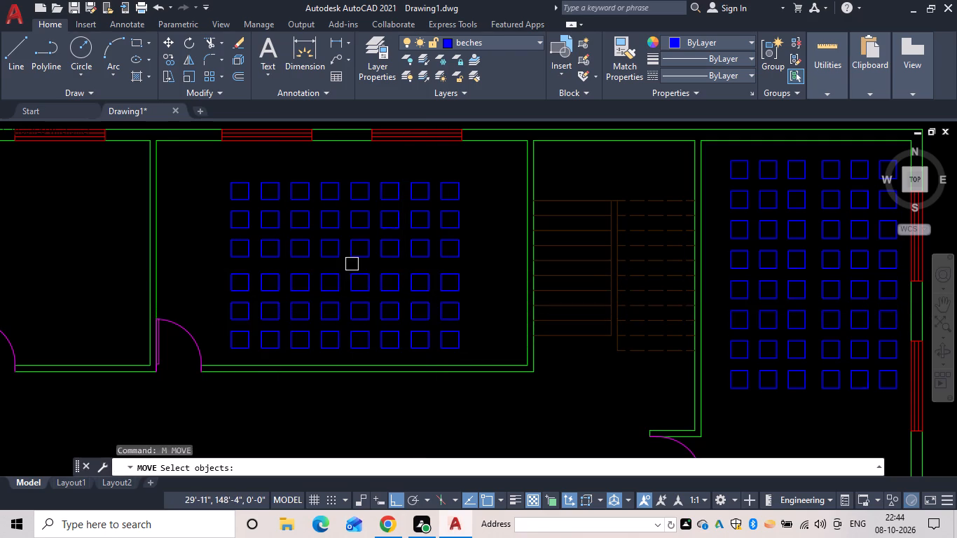
{"action": "left_click", "coordinate": [353, 301]}
{"action": "left_click", "coordinate": [357, 228]}
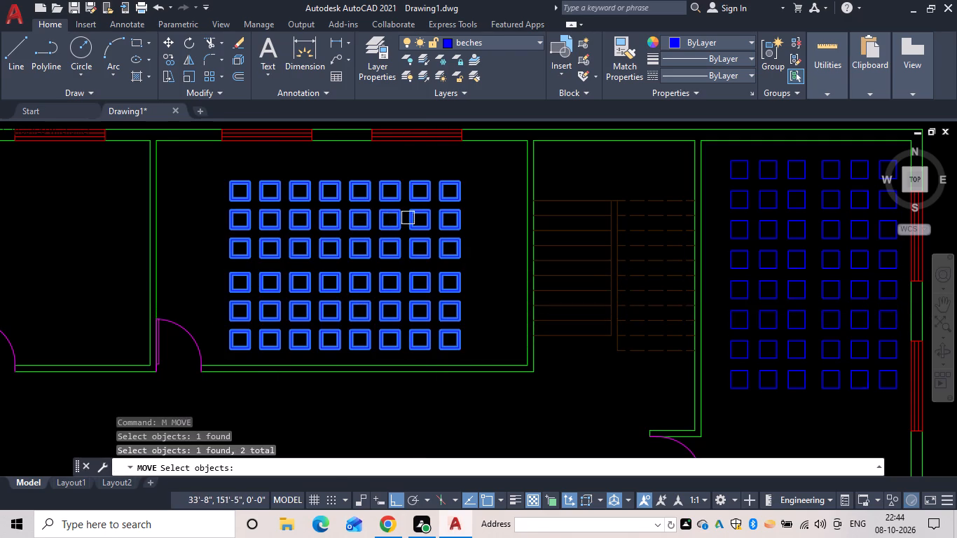
{"action": "key", "text": "space"}
{"action": "left_click", "coordinate": [347, 268]}
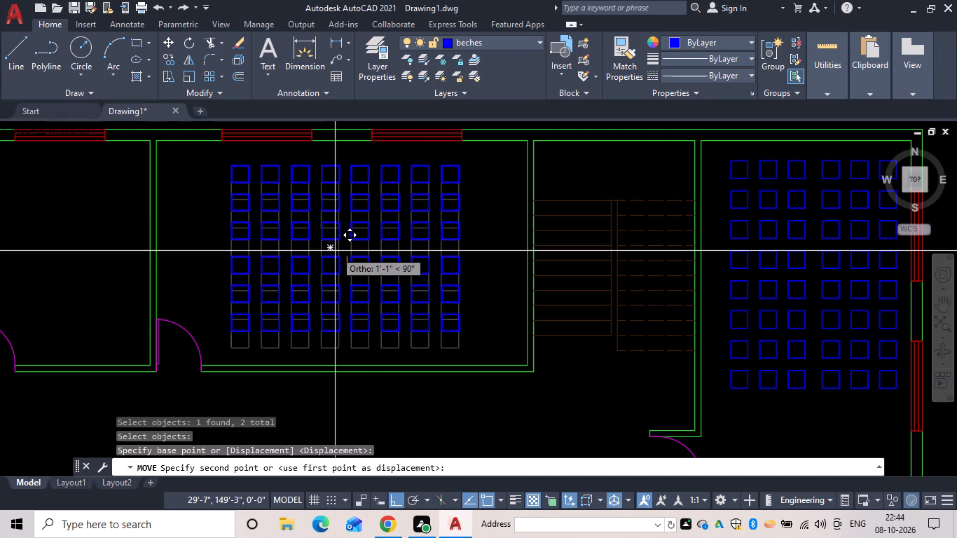
{"action": "left_click", "coordinate": [335, 251]}
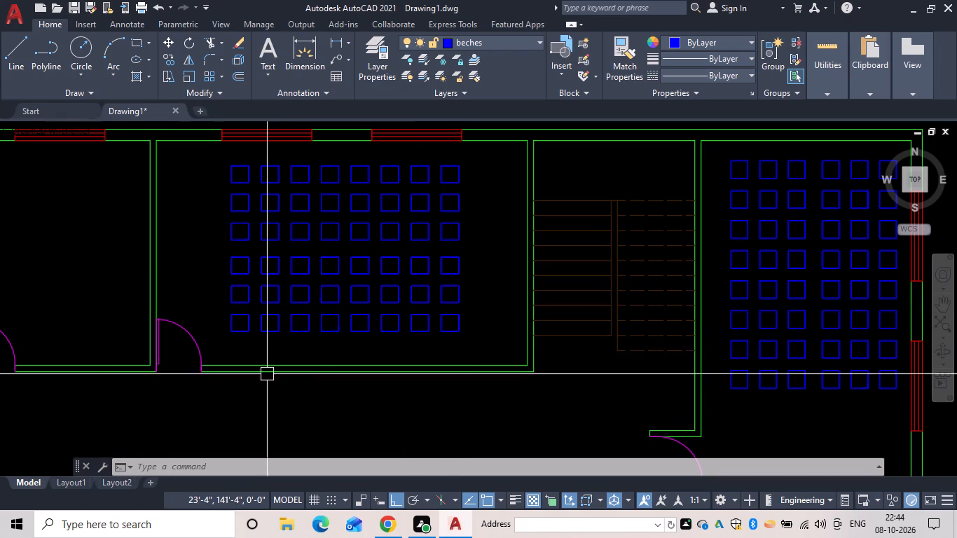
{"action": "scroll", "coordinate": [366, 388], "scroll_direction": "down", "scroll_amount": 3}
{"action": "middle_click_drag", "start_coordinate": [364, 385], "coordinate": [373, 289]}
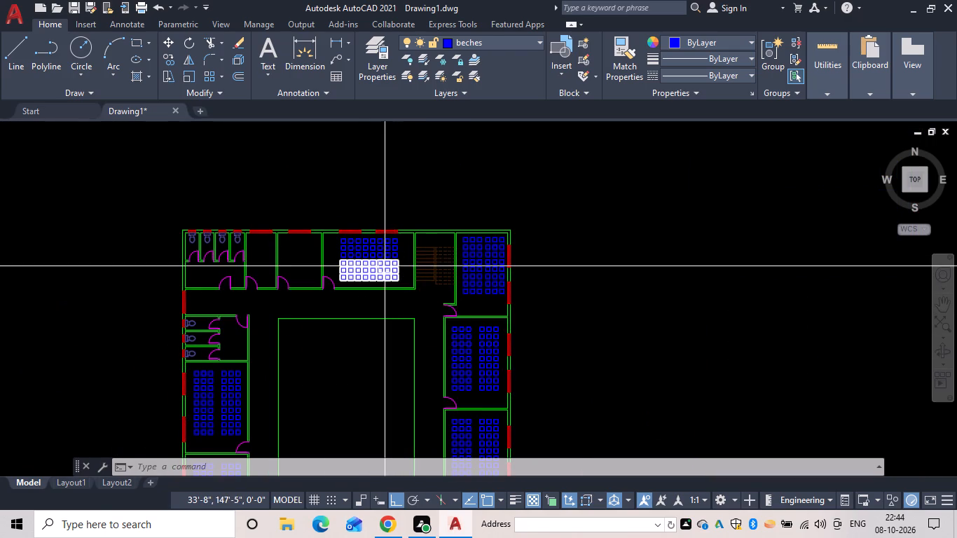
Make the tables layer current.
{"action": "left_click", "coordinate": [490, 43]}
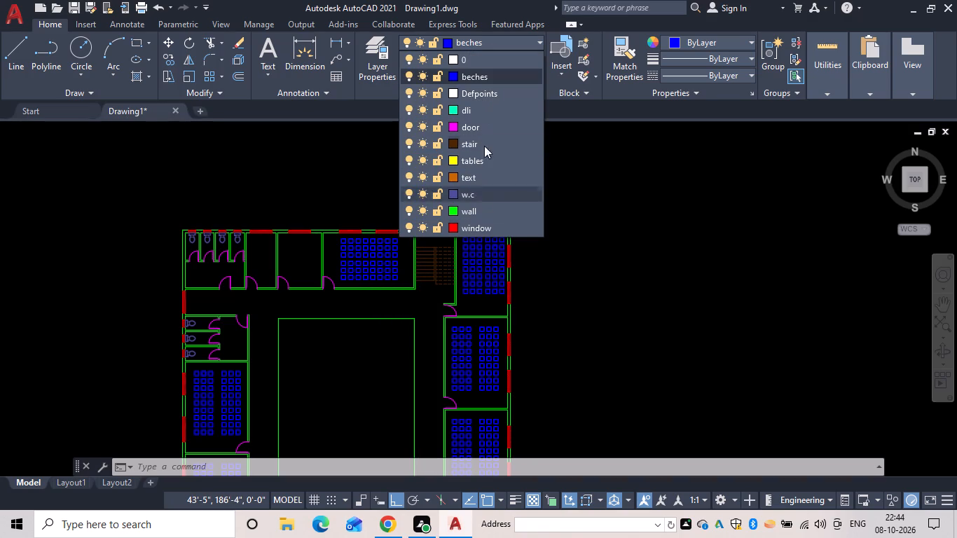
{"action": "left_click", "coordinate": [485, 163]}
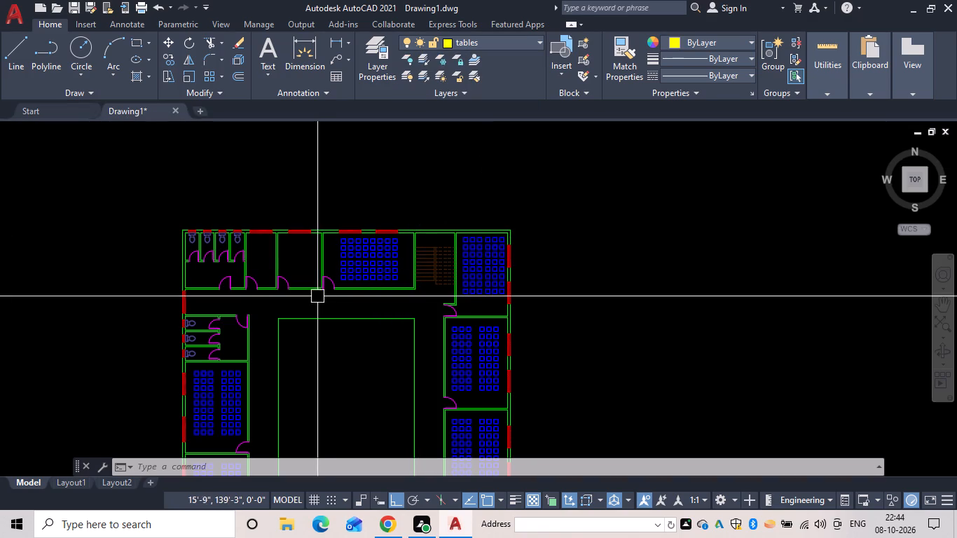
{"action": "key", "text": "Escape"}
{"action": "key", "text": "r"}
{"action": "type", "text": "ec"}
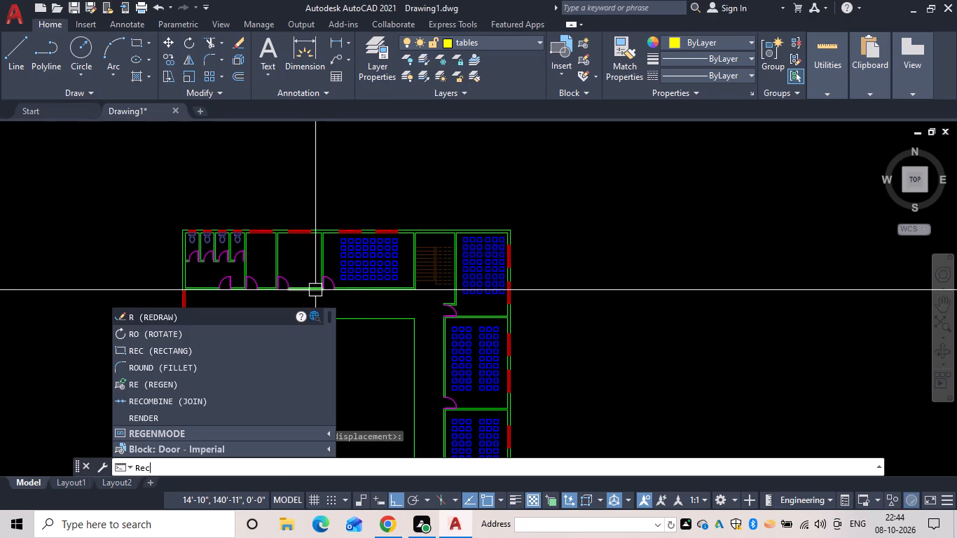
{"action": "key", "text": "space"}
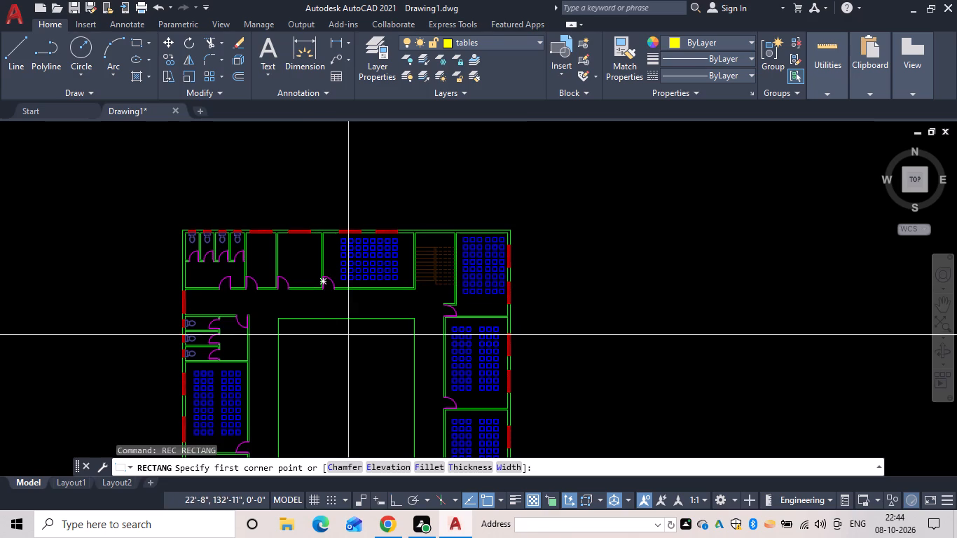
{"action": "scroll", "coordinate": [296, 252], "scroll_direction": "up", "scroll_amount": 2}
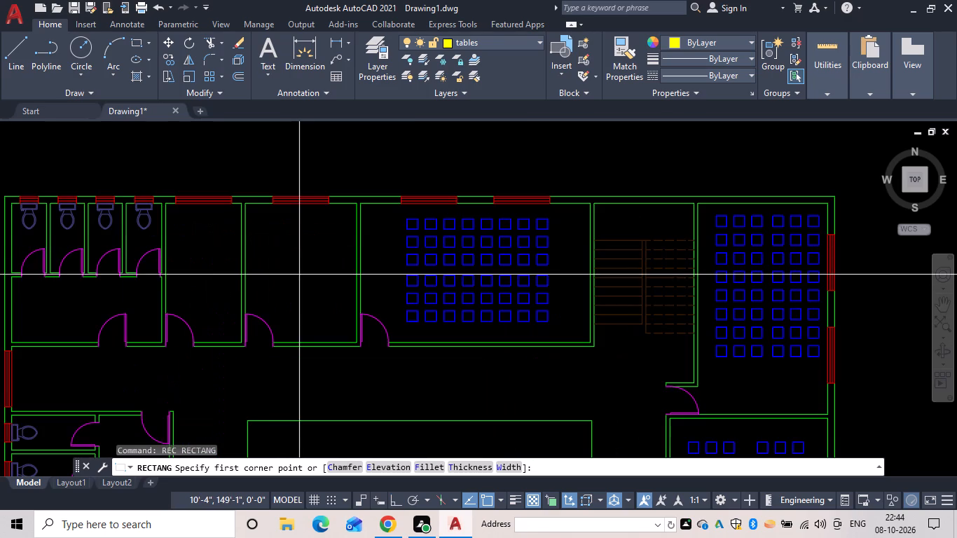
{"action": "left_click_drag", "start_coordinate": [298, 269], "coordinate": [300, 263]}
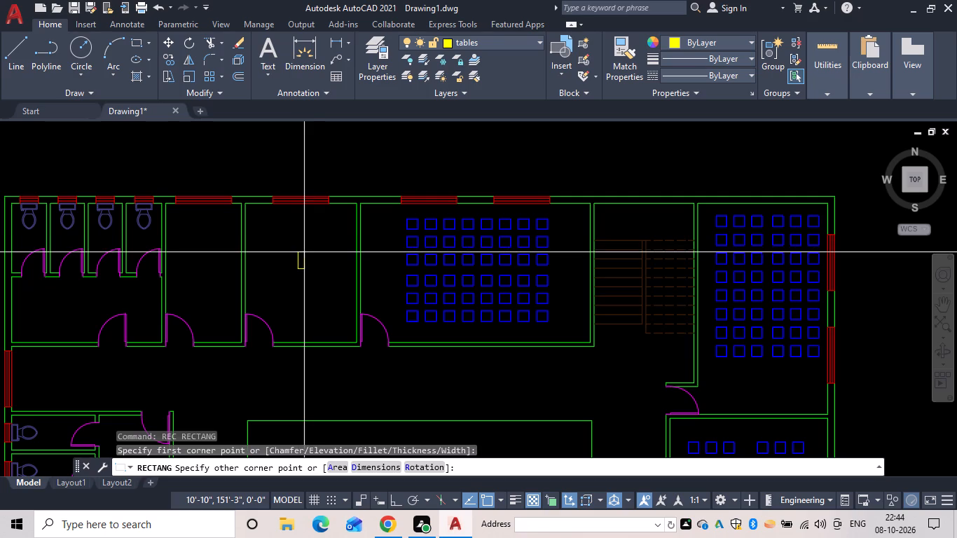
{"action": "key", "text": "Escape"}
Draw a horizontal guide line across the empty room west of the north-wing seating room, from its west wall's midpoint to its east wall.
{"action": "type", "text": "l"}
{"action": "key", "text": "space"}
{"action": "scroll", "coordinate": [246, 275], "scroll_direction": "up", "scroll_amount": 2}
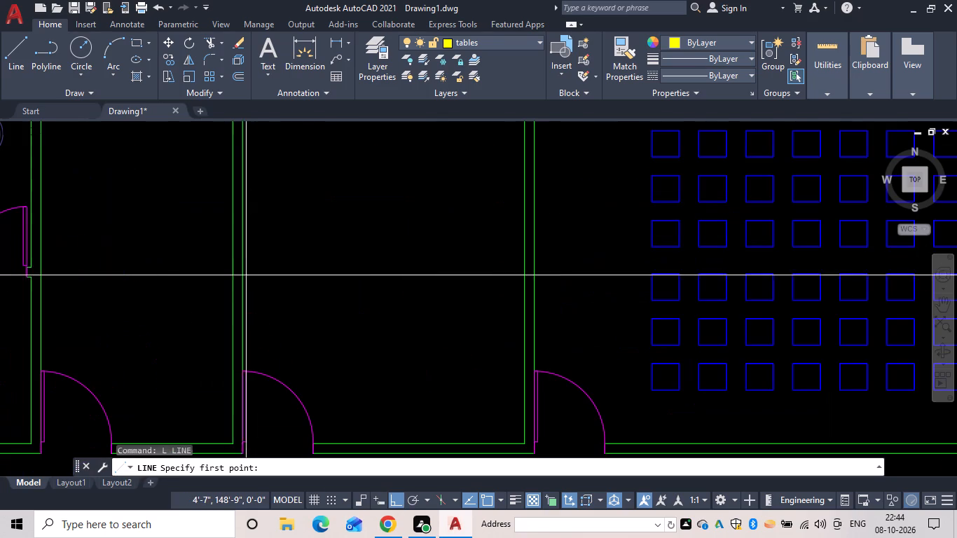
{"action": "left_click", "coordinate": [240, 265]}
{"action": "scroll", "coordinate": [344, 260], "scroll_direction": "down", "scroll_amount": 2}
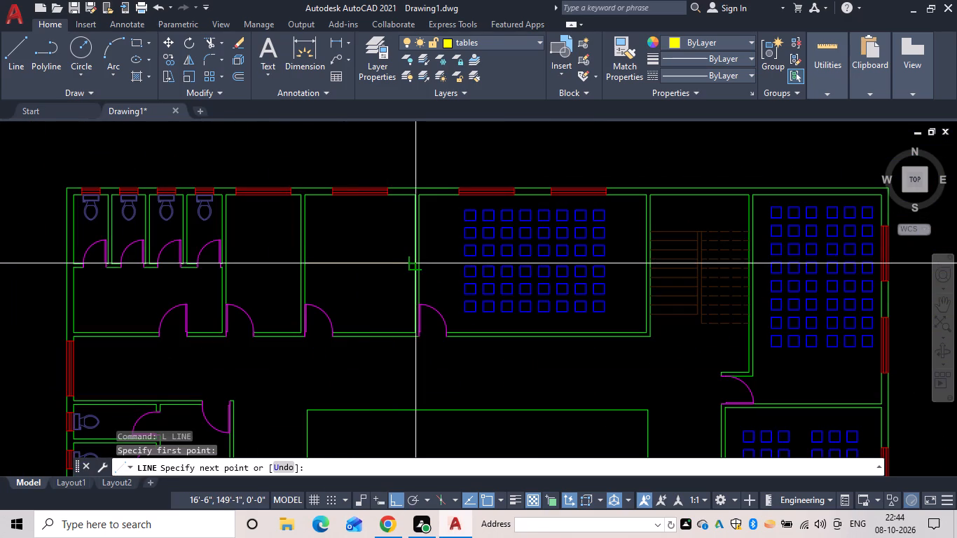
{"action": "left_click", "coordinate": [411, 261]}
{"action": "key", "text": "space"}
{"action": "key", "text": "space"}
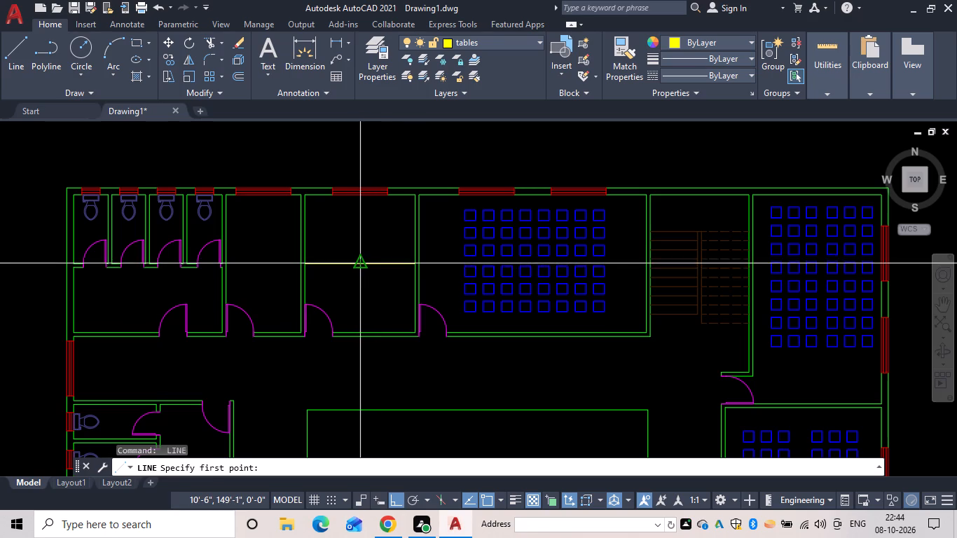
{"action": "left_click", "coordinate": [361, 265]}
{"action": "key", "text": "Escape"}
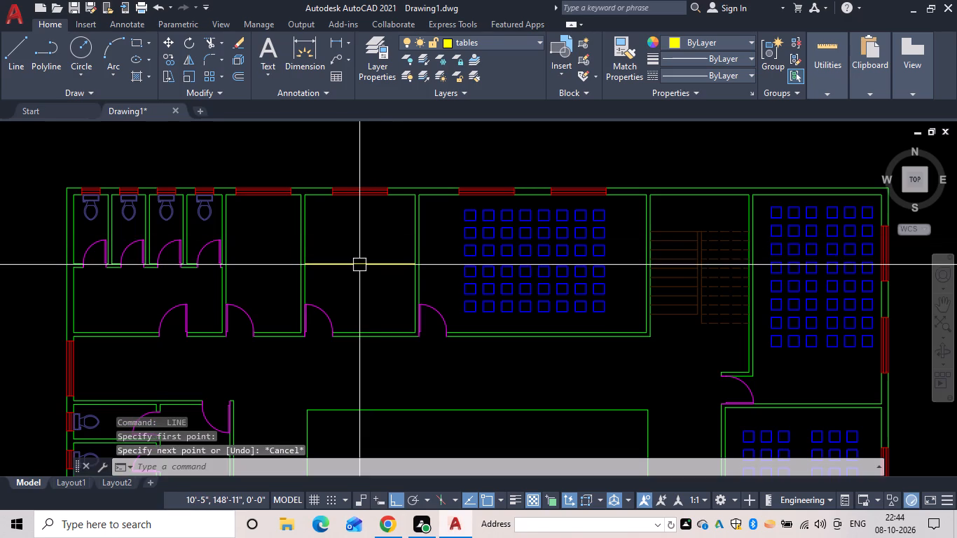
Draw a circle of 3' radius centred on the guide line's midpoint for a round table.
{"action": "key", "text": "c"}
{"action": "key", "text": "space"}
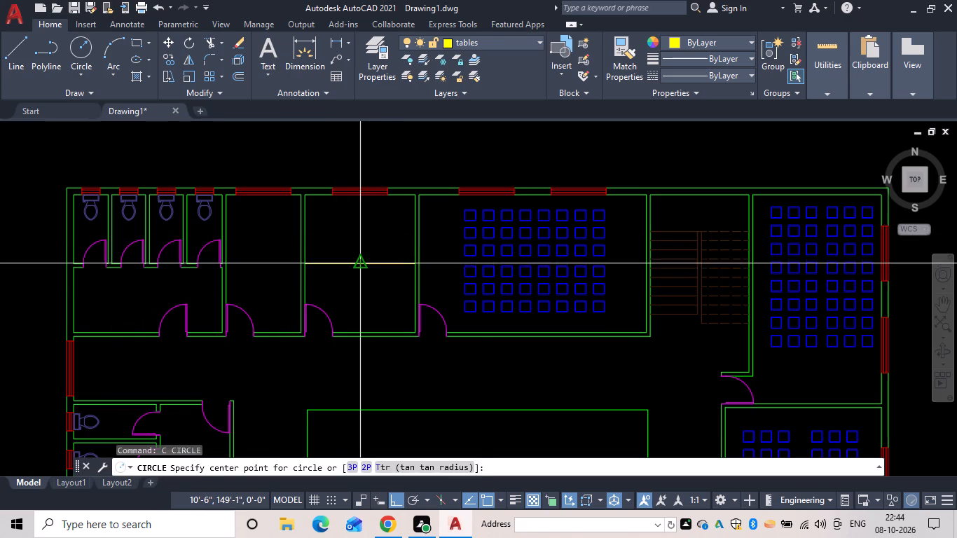
{"action": "left_click", "coordinate": [359, 263]}
{"action": "type", "text": "3'"}
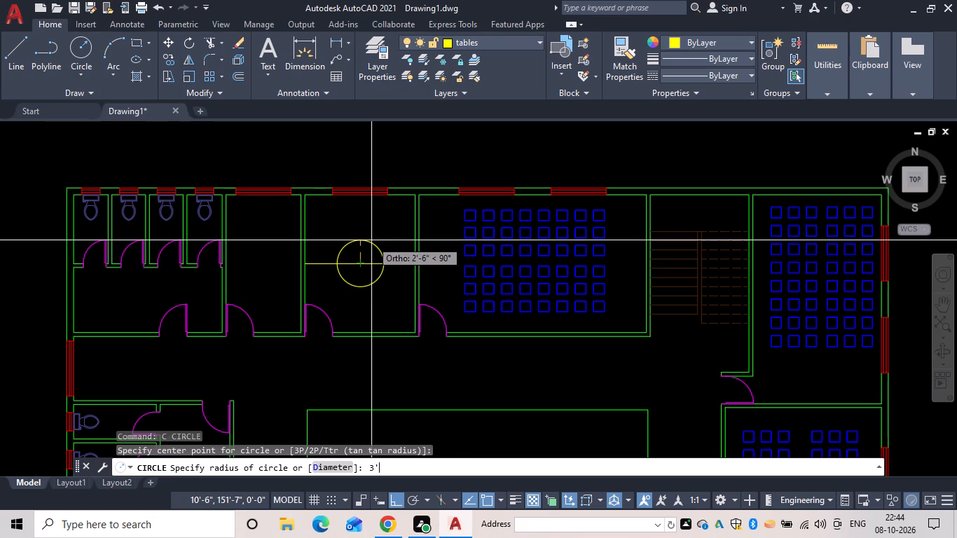
{"action": "key", "text": "space"}
{"action": "key", "text": "Escape"}
Offset the table circle by 6 inches, once outward and once inward.
{"action": "type", "text": "of 6"}
{"action": "key", "text": "space"}
{"action": "scroll", "coordinate": [383, 231], "scroll_direction": "up", "scroll_amount": 2}
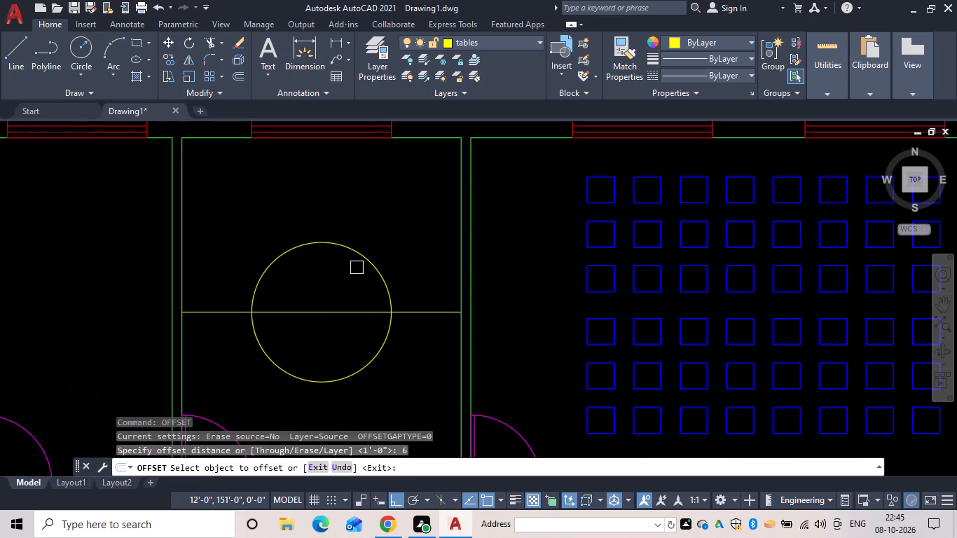
{"action": "left_click_drag", "start_coordinate": [369, 256], "coordinate": [386, 240]}
{"action": "left_click", "coordinate": [394, 235]}
{"action": "scroll", "coordinate": [379, 290], "scroll_direction": "down", "scroll_amount": 2}
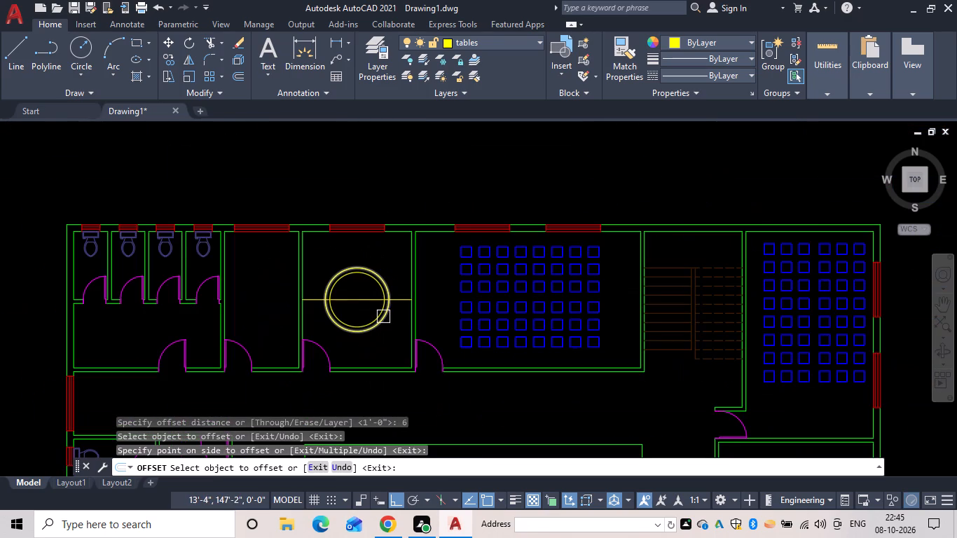
{"action": "scroll", "coordinate": [380, 303], "scroll_direction": "up", "scroll_amount": 2}
{"action": "left_click_drag", "start_coordinate": [380, 275], "coordinate": [352, 287]}
{"action": "left_click", "coordinate": [333, 296]}
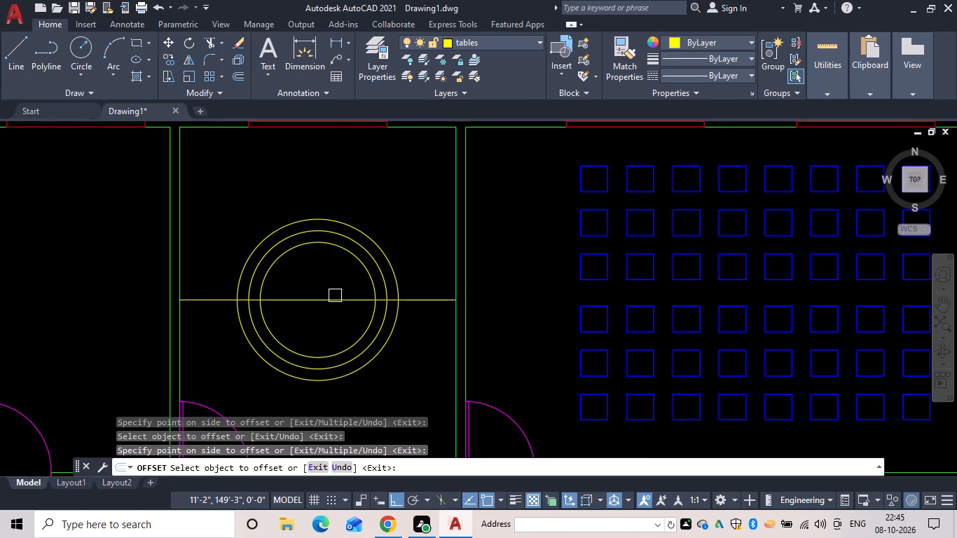
{"action": "key", "text": "Escape"}
Erase the outermost circle and the horizontal guide line through the round table.
{"action": "left_click", "coordinate": [400, 275]}
{"action": "type", "text": "e"}
{"action": "key", "text": "space"}
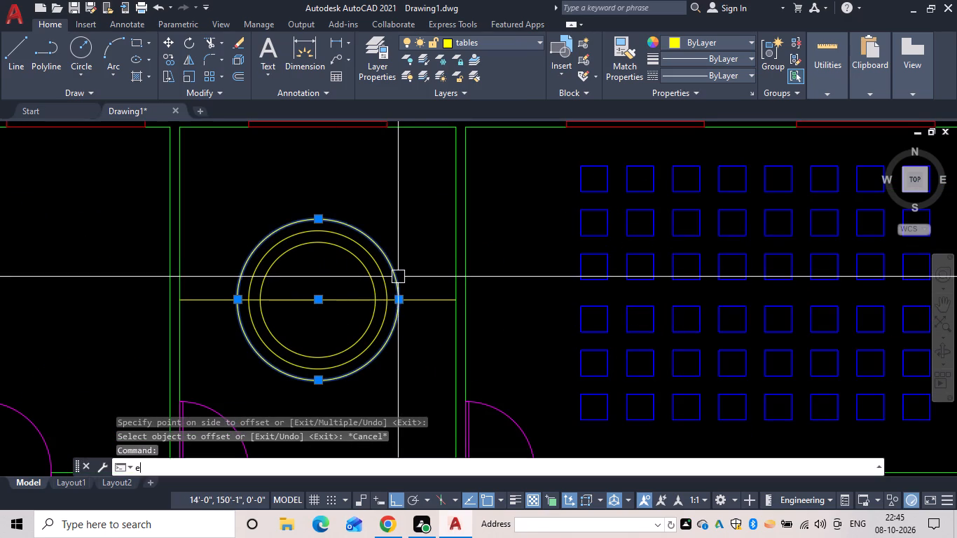
{"action": "scroll", "coordinate": [369, 353], "scroll_direction": "down", "scroll_amount": 1}
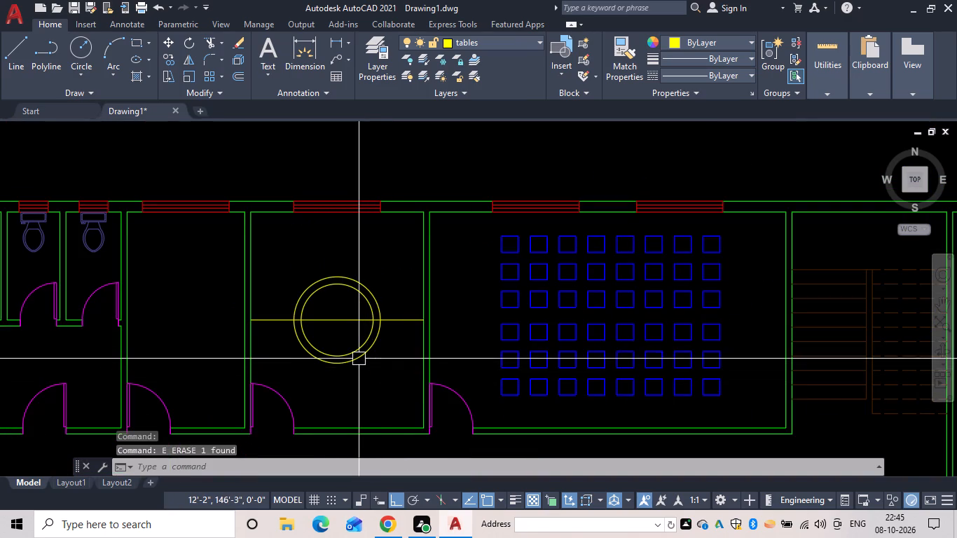
{"action": "left_click", "coordinate": [335, 326]}
{"action": "double_click", "coordinate": [342, 316]}
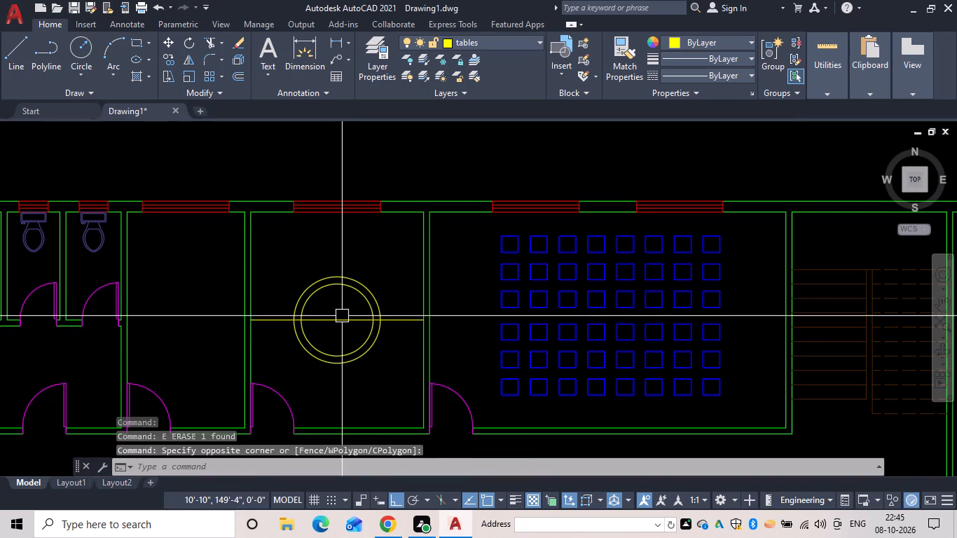
{"action": "left_click", "coordinate": [342, 321]}
{"action": "type", "text": "e"}
{"action": "key", "text": "space"}
{"action": "scroll", "coordinate": [358, 334], "scroll_direction": "down", "scroll_amount": 4}
{"action": "middle_click_drag", "start_coordinate": [362, 341], "coordinate": [361, 320]}
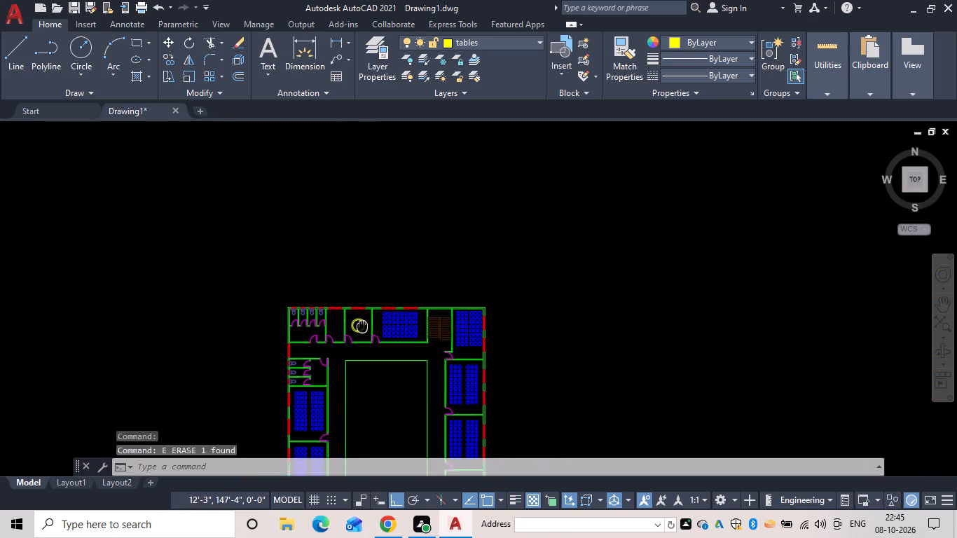
{"action": "middle_click_drag", "start_coordinate": [361, 320], "coordinate": [358, 309]}
{"action": "scroll", "coordinate": [371, 317], "scroll_direction": "up", "scroll_amount": 3}
{"action": "middle_click_drag", "start_coordinate": [376, 310], "coordinate": [330, 291]}
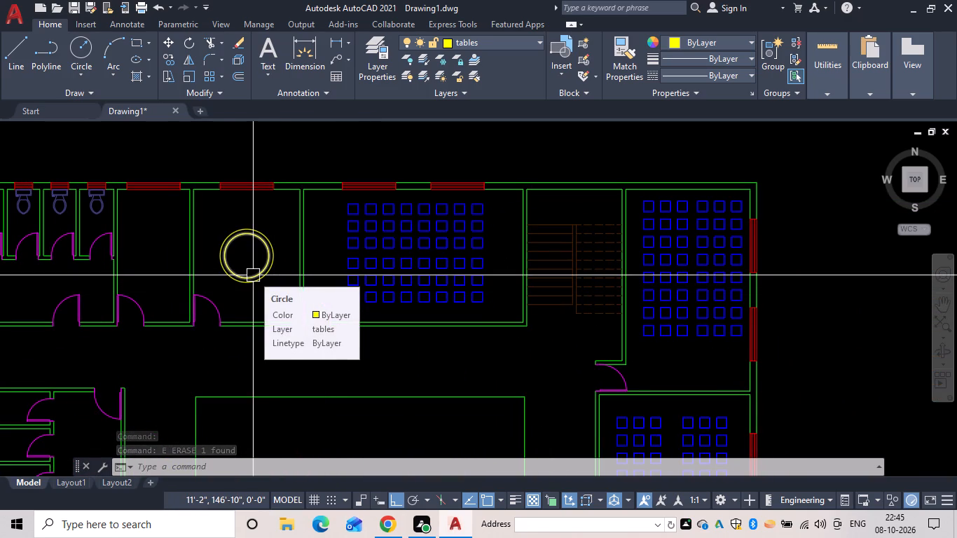
On the beches layer, draw a seat rectangle against the north edge of the round table.
{"action": "left_click", "coordinate": [456, 41]}
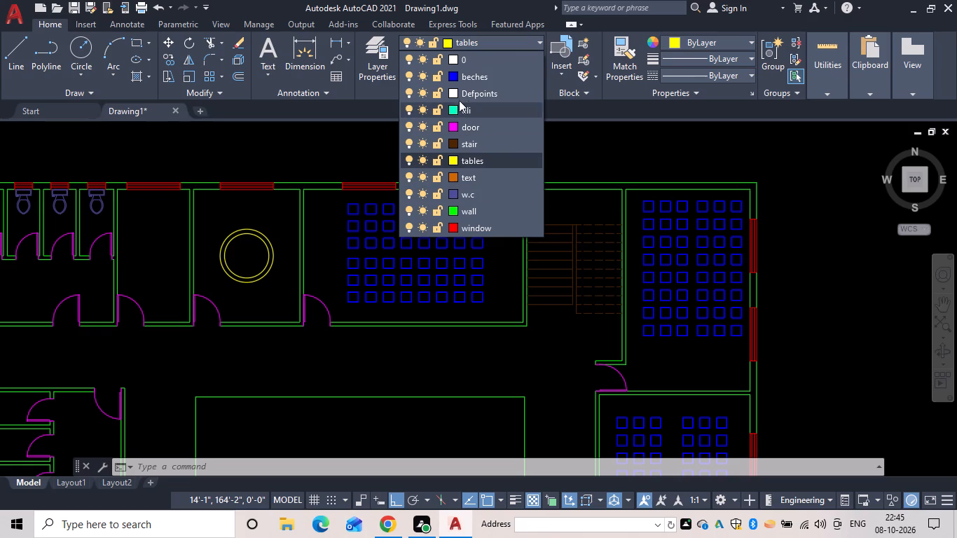
{"action": "left_click", "coordinate": [464, 77]}
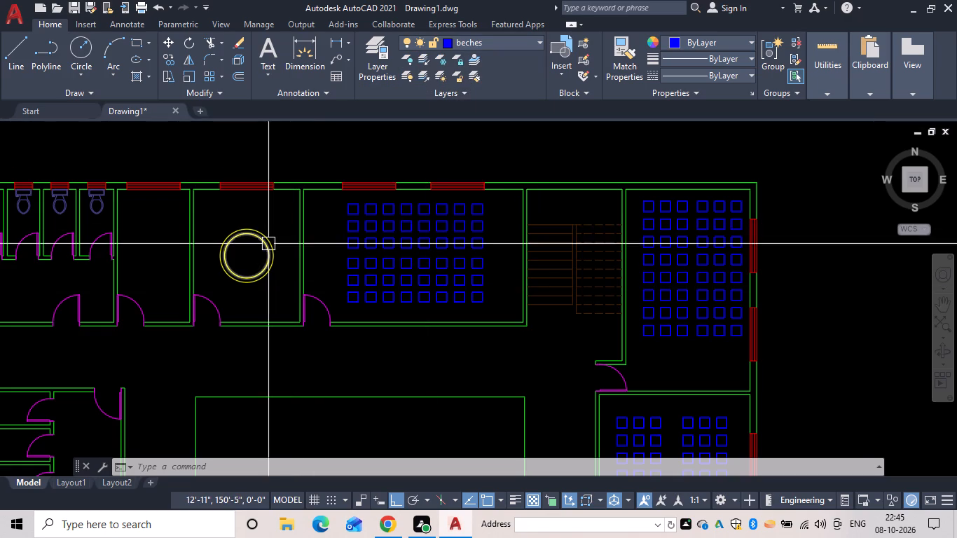
{"action": "scroll", "coordinate": [247, 234], "scroll_direction": "up", "scroll_amount": 1}
{"action": "middle_click_drag", "start_coordinate": [254, 235], "coordinate": [303, 254]}
{"action": "key", "text": "r"}
{"action": "key", "text": "e"}
{"action": "key", "text": "c"}
{"action": "key", "text": "space"}
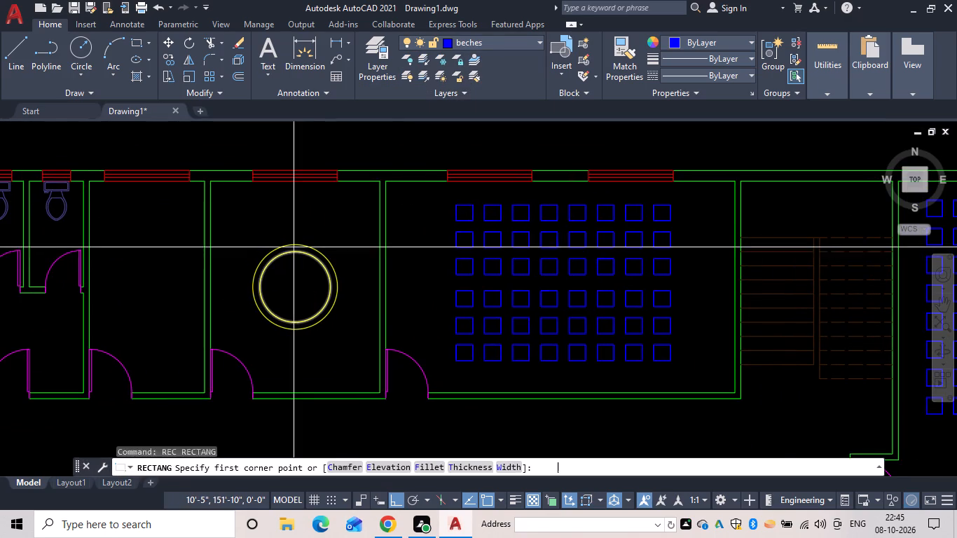
{"action": "scroll", "coordinate": [287, 243], "scroll_direction": "up", "scroll_amount": 2}
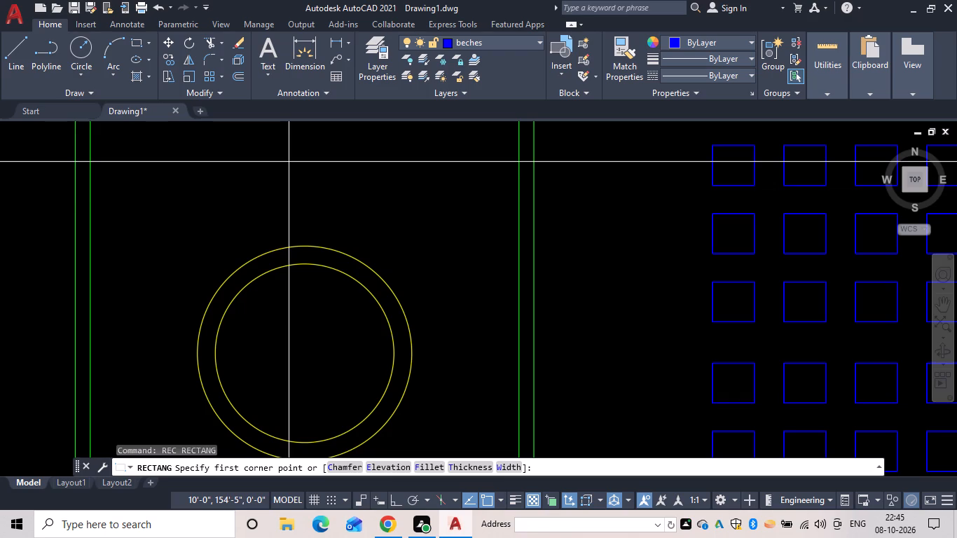
{"action": "left_click", "coordinate": [273, 165]}
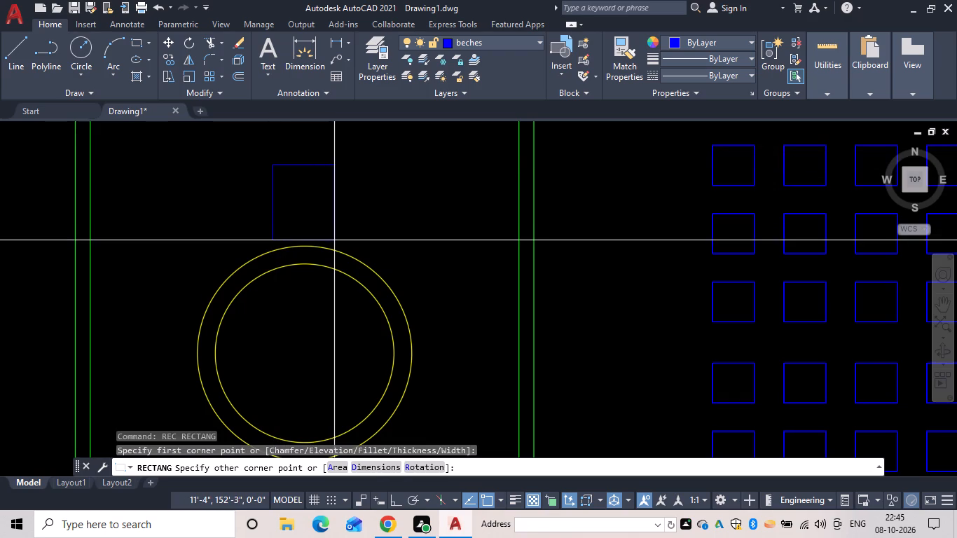
{"action": "left_click", "coordinate": [336, 247]}
{"action": "key", "text": "Escape"}
Shorten the new seat rectangle by stretching its north edge south by about 7 inches.
{"action": "left_click", "coordinate": [311, 172]}
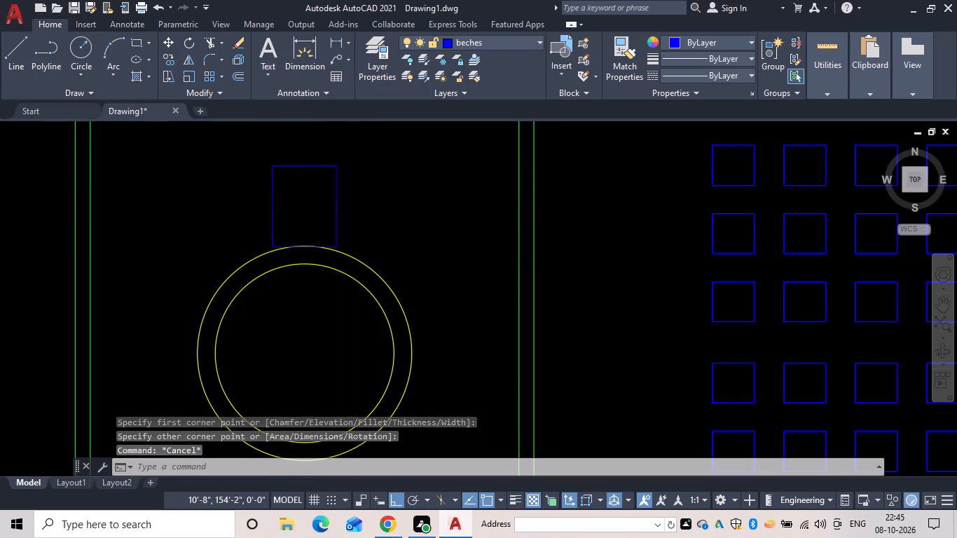
{"action": "left_click", "coordinate": [311, 170]}
{"action": "key", "text": "Escape"}
{"action": "left_click", "coordinate": [310, 167]}
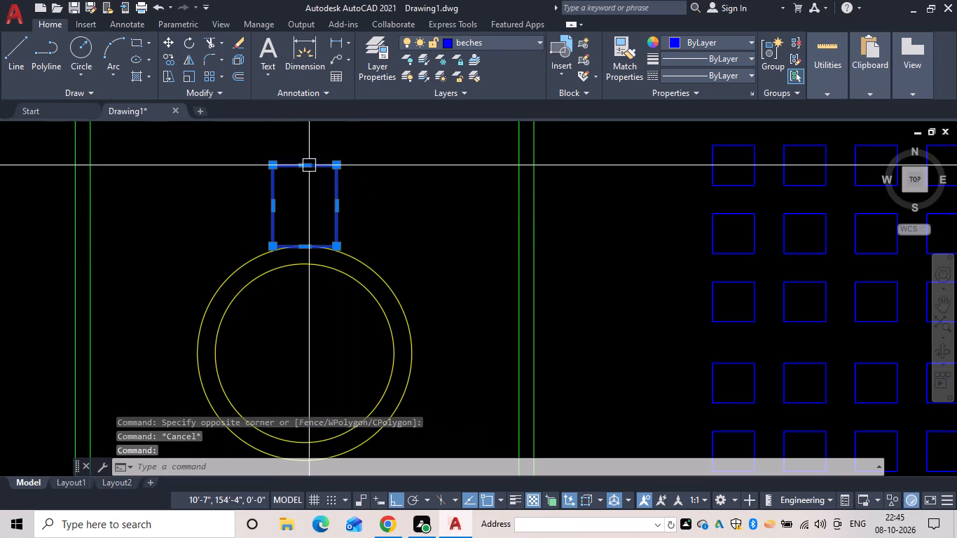
{"action": "left_click", "coordinate": [303, 165]}
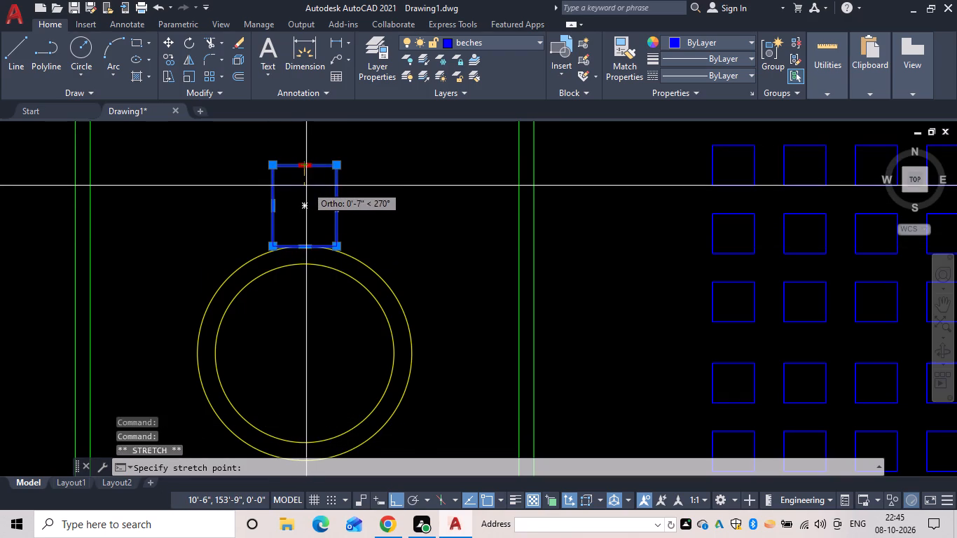
{"action": "left_click", "coordinate": [306, 186]}
{"action": "key", "text": "Escape"}
{"action": "scroll", "coordinate": [362, 214], "scroll_direction": "down", "scroll_amount": 2}
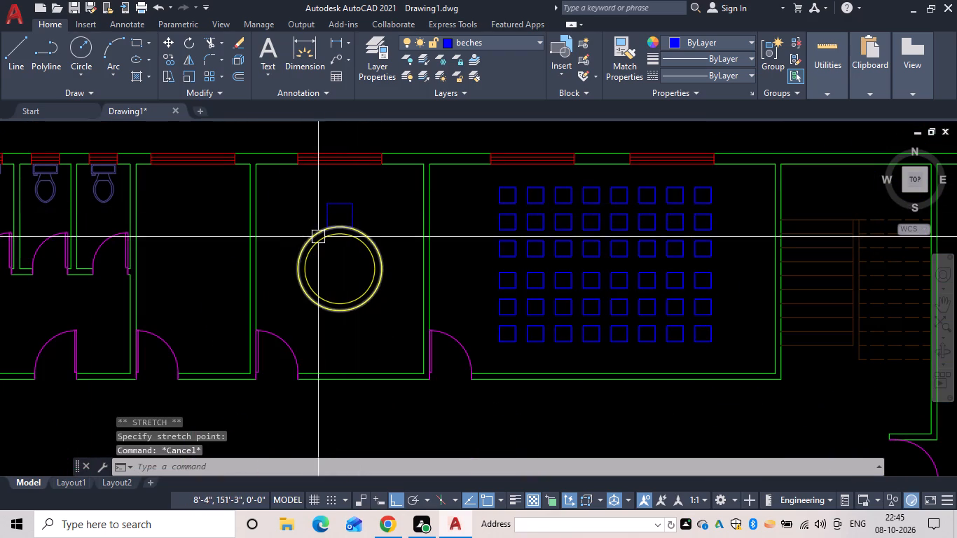
{"action": "key", "text": "Escape"}
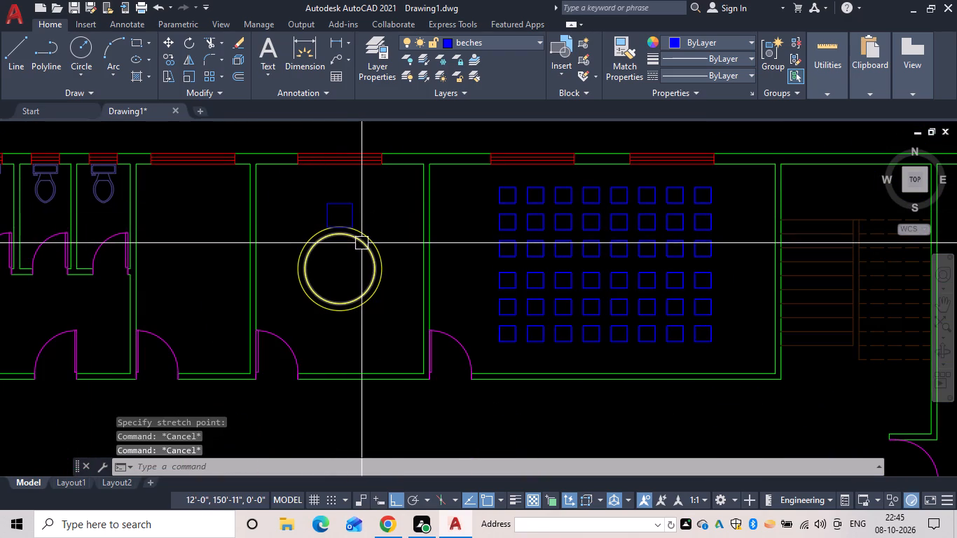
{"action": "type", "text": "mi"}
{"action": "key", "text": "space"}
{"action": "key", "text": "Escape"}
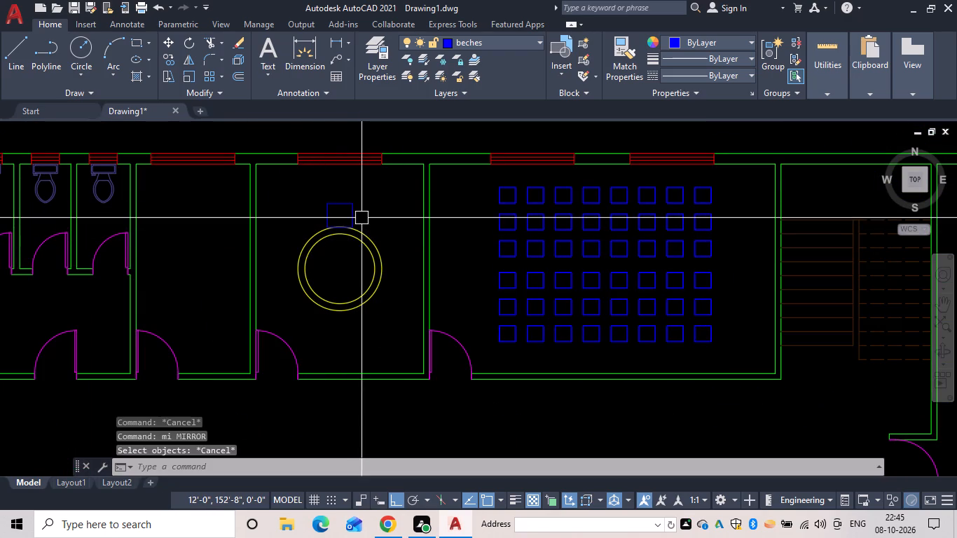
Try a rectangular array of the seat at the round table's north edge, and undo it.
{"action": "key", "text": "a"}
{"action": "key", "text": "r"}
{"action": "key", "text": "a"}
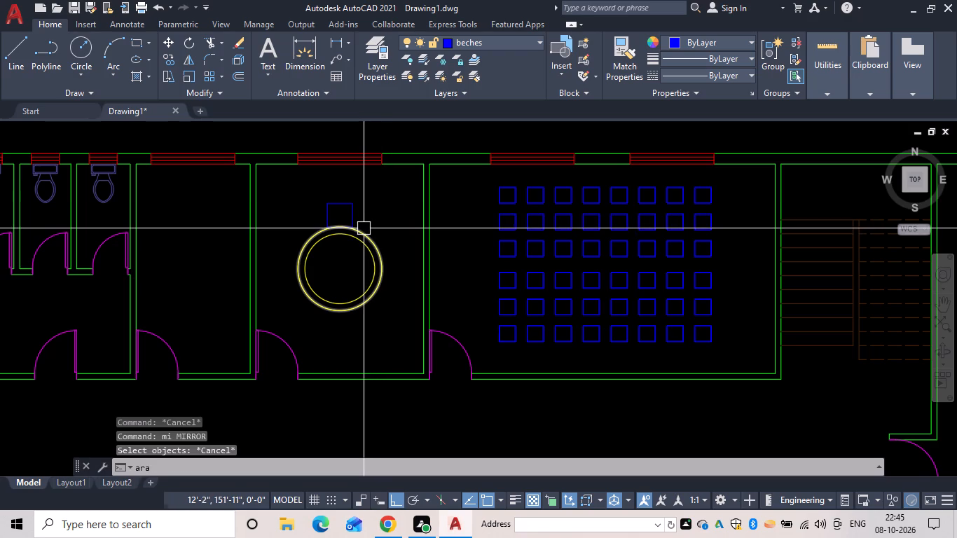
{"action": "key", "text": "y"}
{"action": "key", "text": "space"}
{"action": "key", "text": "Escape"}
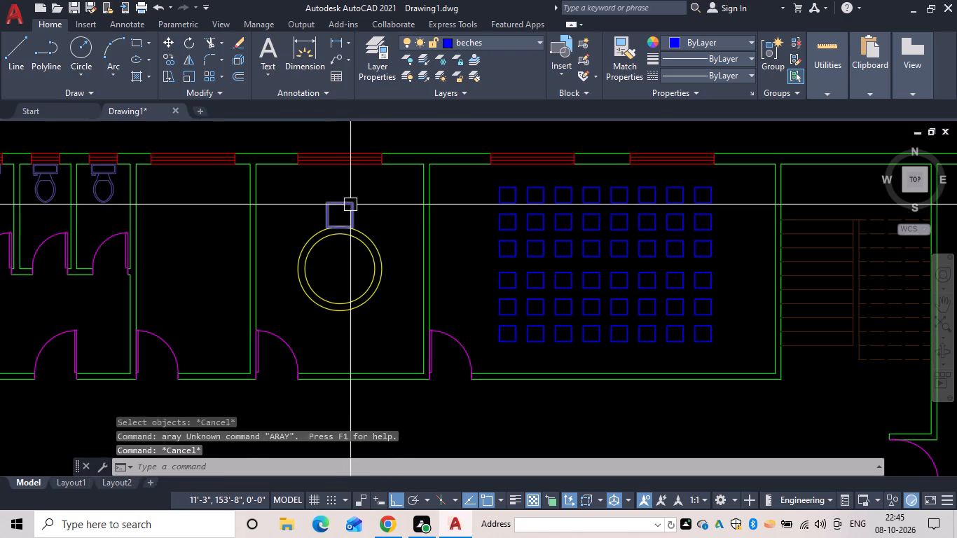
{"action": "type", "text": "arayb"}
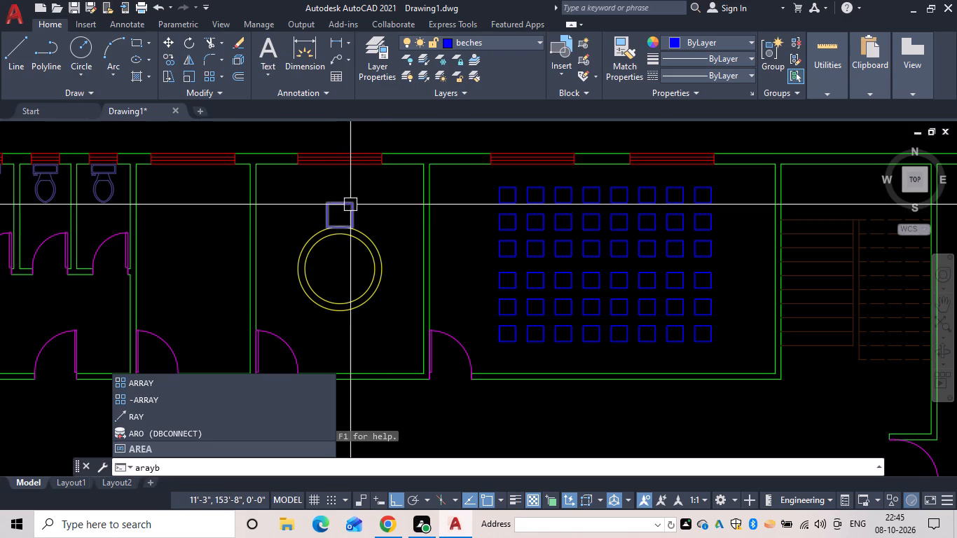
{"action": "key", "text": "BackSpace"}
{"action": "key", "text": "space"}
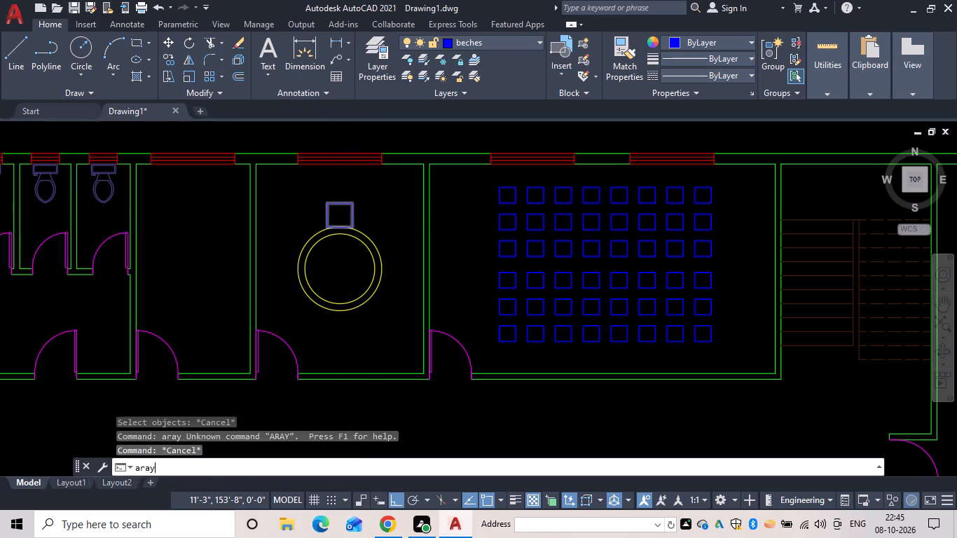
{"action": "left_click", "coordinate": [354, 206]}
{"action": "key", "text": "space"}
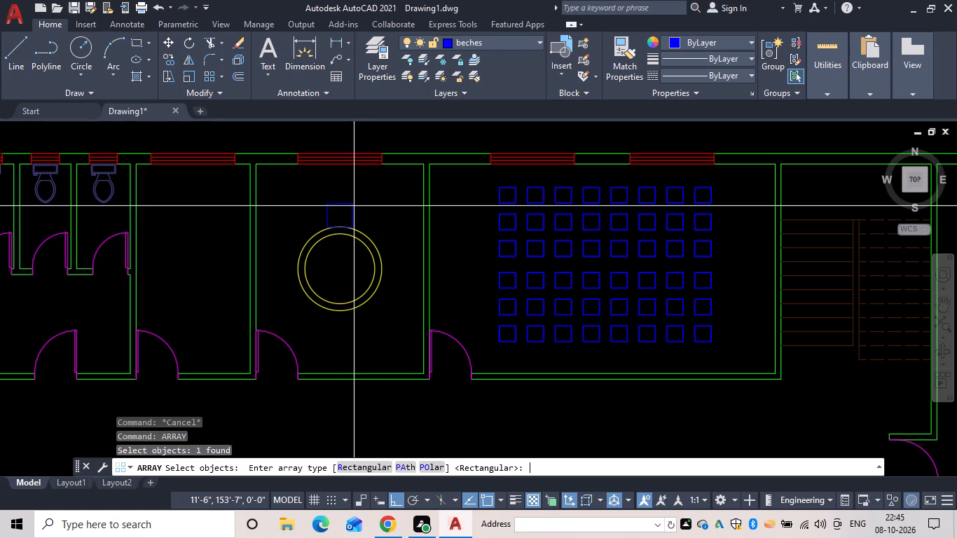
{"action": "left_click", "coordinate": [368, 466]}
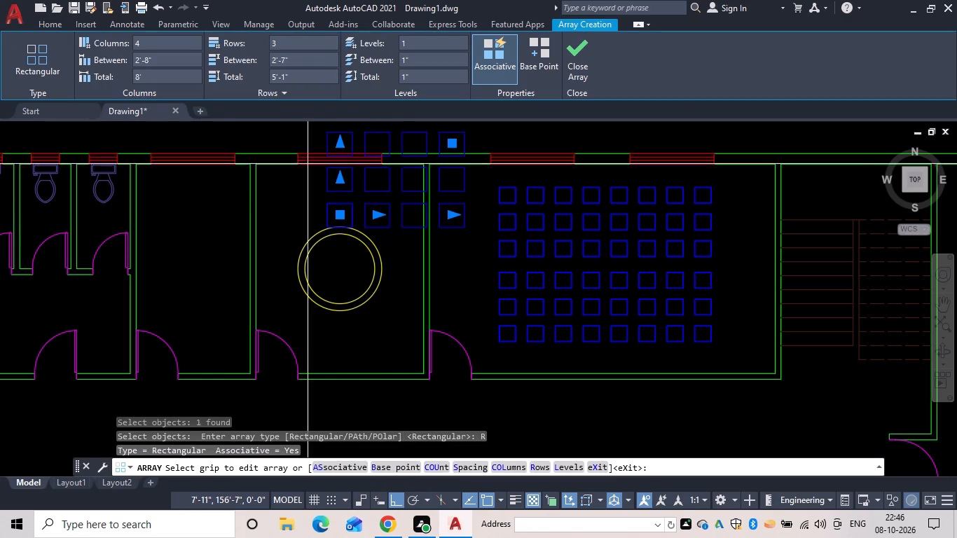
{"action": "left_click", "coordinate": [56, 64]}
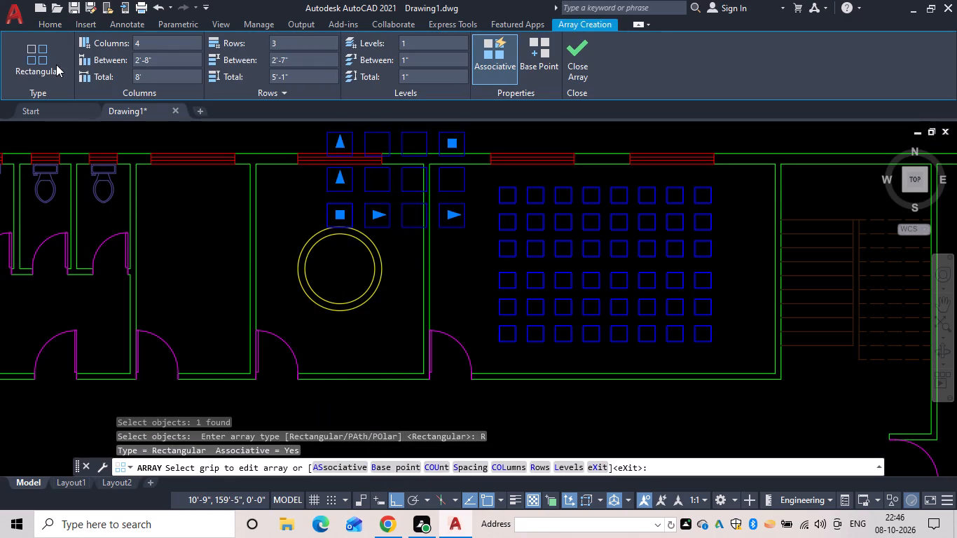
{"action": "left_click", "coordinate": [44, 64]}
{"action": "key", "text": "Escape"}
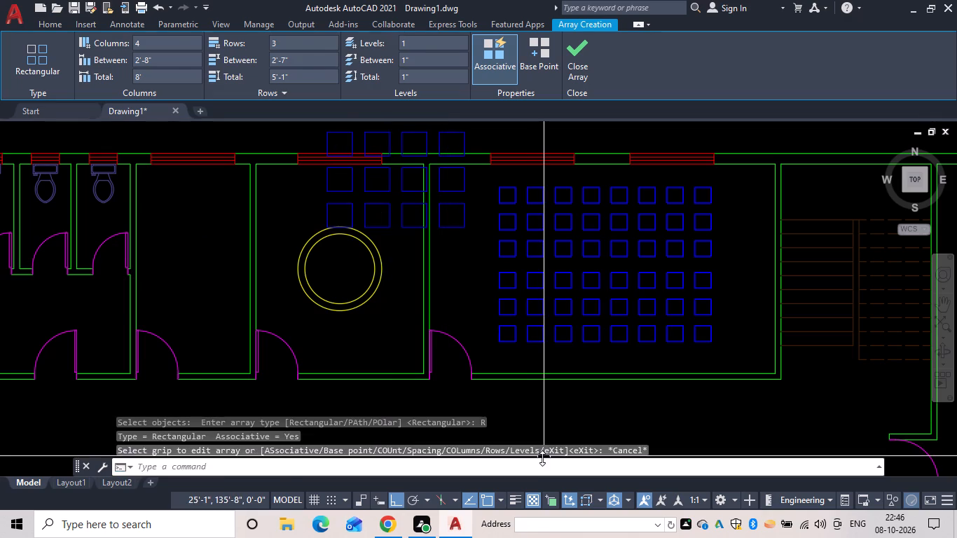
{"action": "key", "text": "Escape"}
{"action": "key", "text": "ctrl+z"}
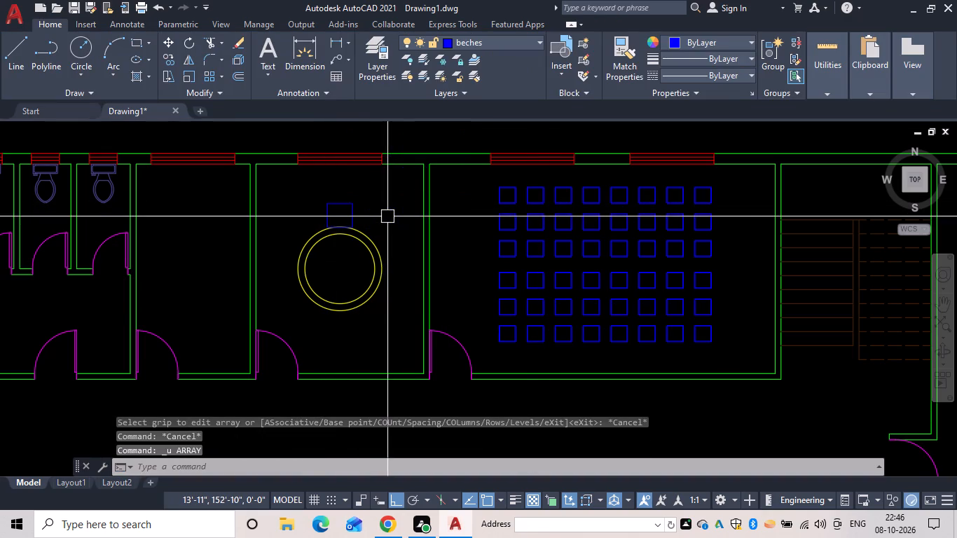
Create a polar array of the north seat around the round table's centre, with 8 items filling 360 degrees.
{"action": "key", "text": "Escape"}
{"action": "type", "text": "ara"}
{"action": "type", "text": "y"}
{"action": "key", "text": "space"}
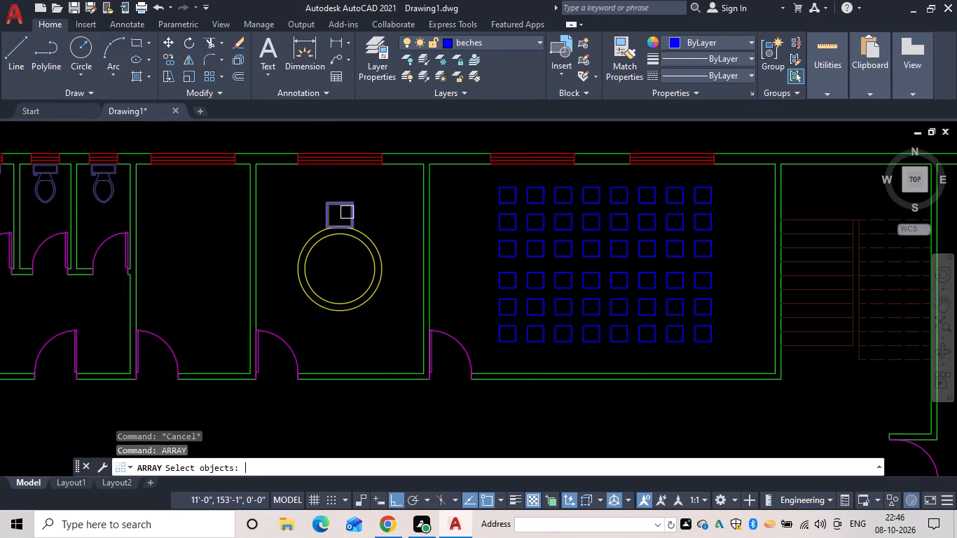
{"action": "left_click", "coordinate": [357, 214]}
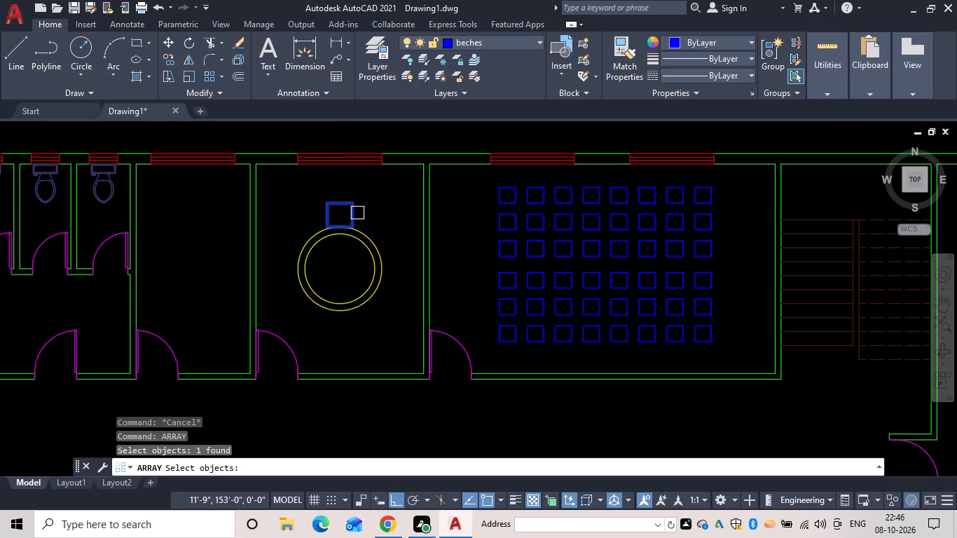
{"action": "key", "text": "space"}
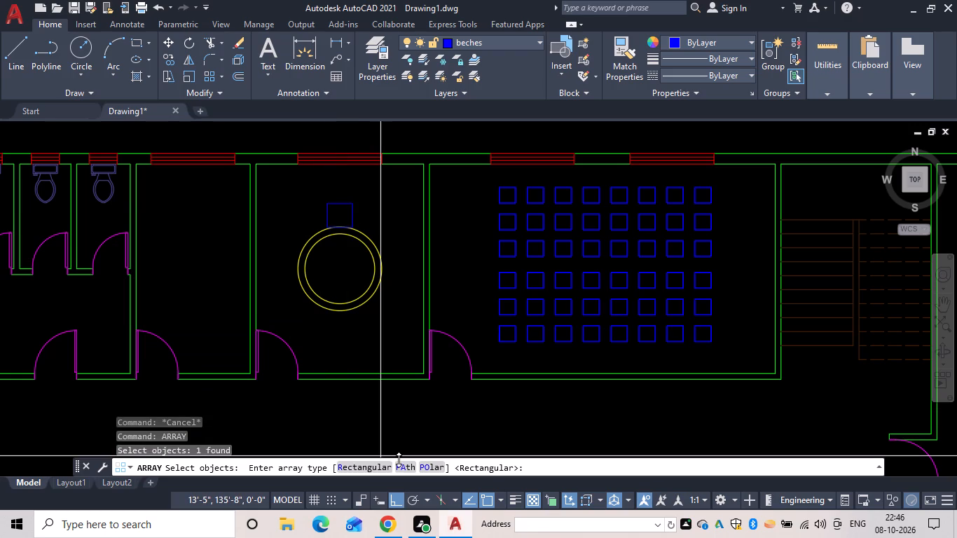
{"action": "left_click", "coordinate": [425, 464]}
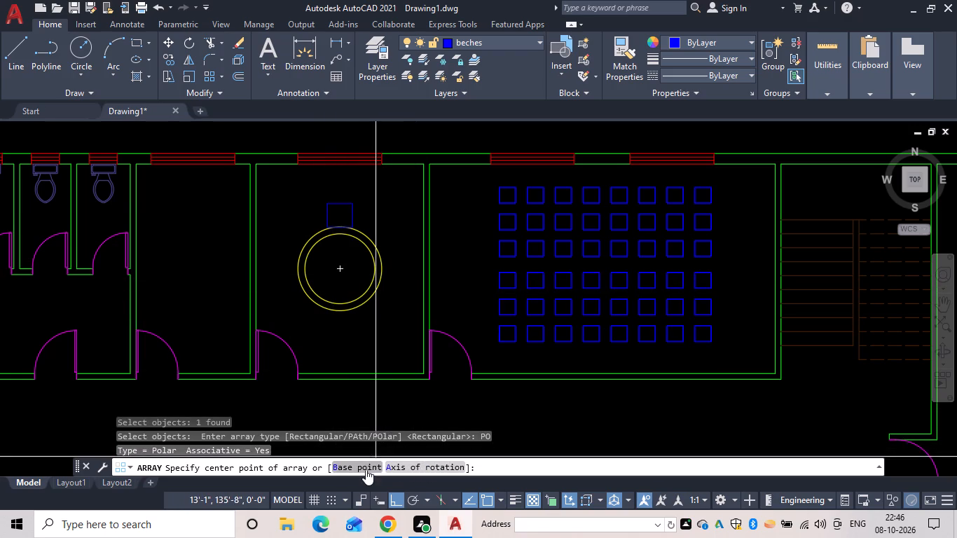
{"action": "left_click", "coordinate": [340, 268]}
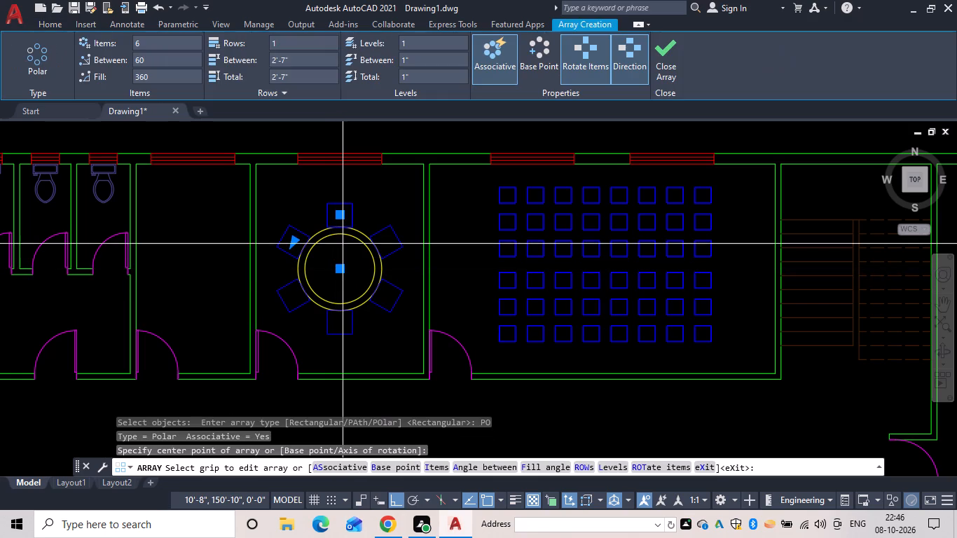
{"action": "left_click", "coordinate": [343, 244]}
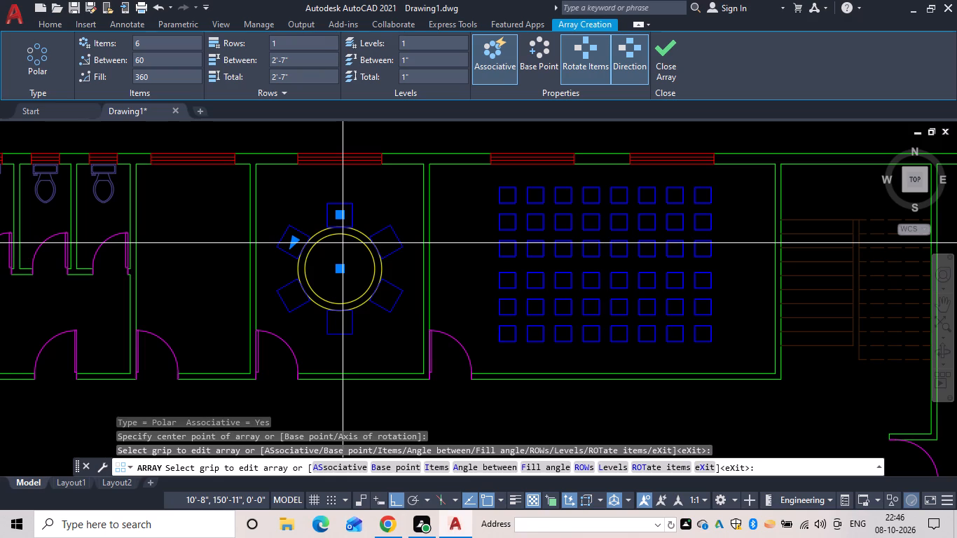
{"action": "left_click", "coordinate": [198, 40]}
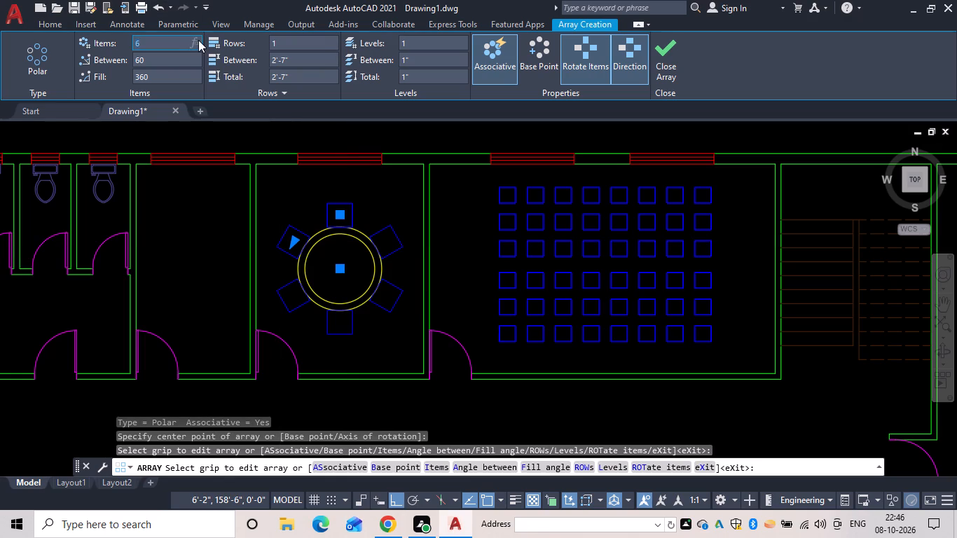
{"action": "key", "text": "BackSpace"}
{"action": "key", "text": "8"}
{"action": "key", "text": "Return"}
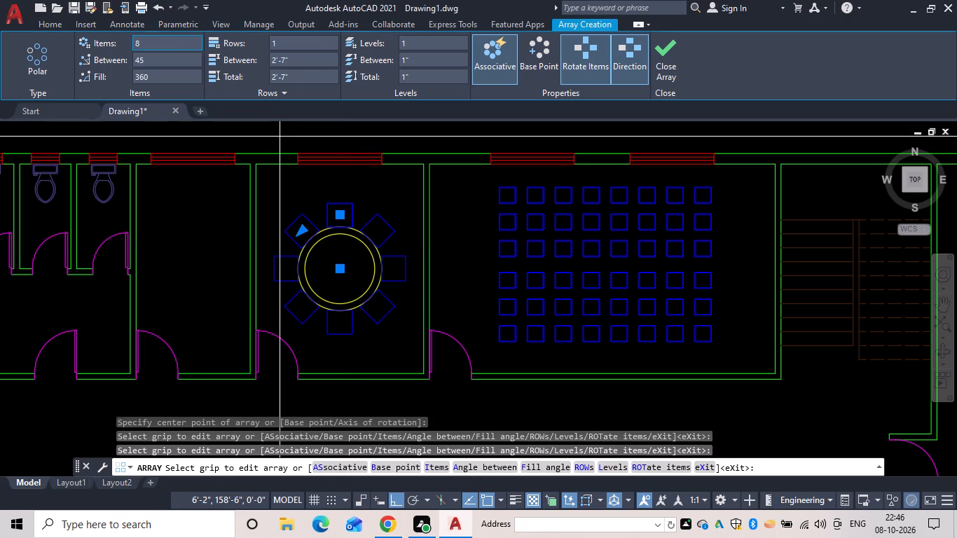
{"action": "left_click", "coordinate": [670, 46]}
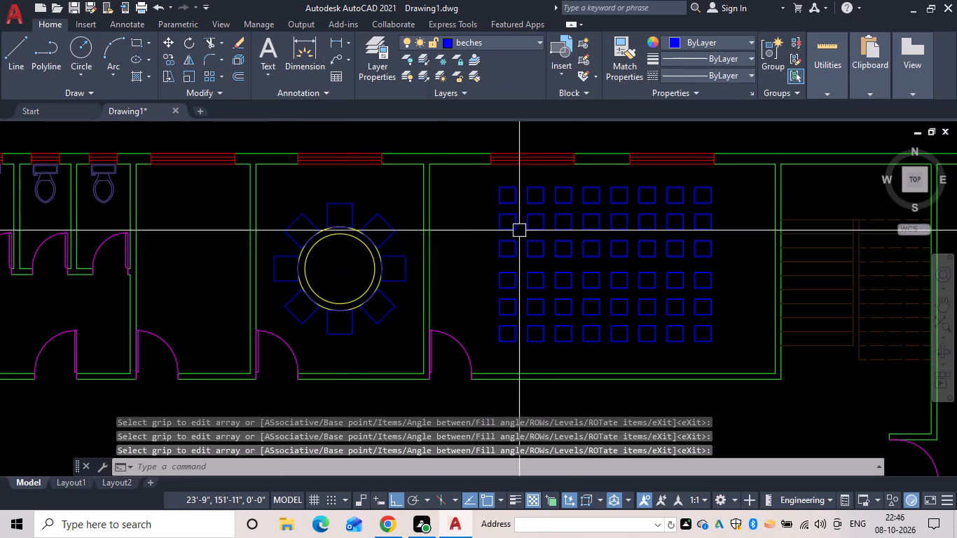
Start a line on the beches layer in the small empty room at the south end of the east wing.
{"action": "scroll", "coordinate": [387, 294], "scroll_direction": "down", "scroll_amount": 2}
{"action": "middle_click_drag", "start_coordinate": [387, 294], "coordinate": [388, 256]}
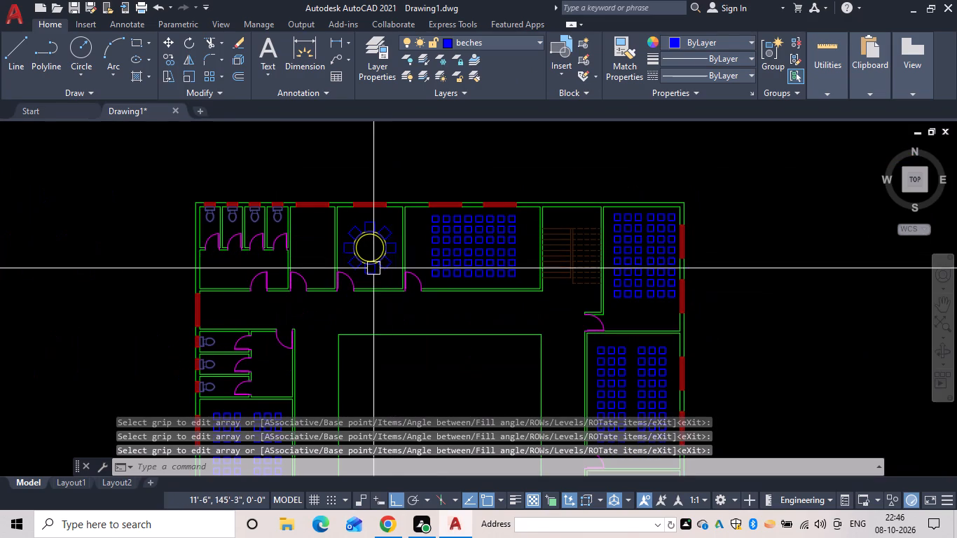
{"action": "scroll", "coordinate": [387, 254], "scroll_direction": "down", "scroll_amount": 1}
{"action": "middle_click_drag", "start_coordinate": [386, 254], "coordinate": [326, 144]}
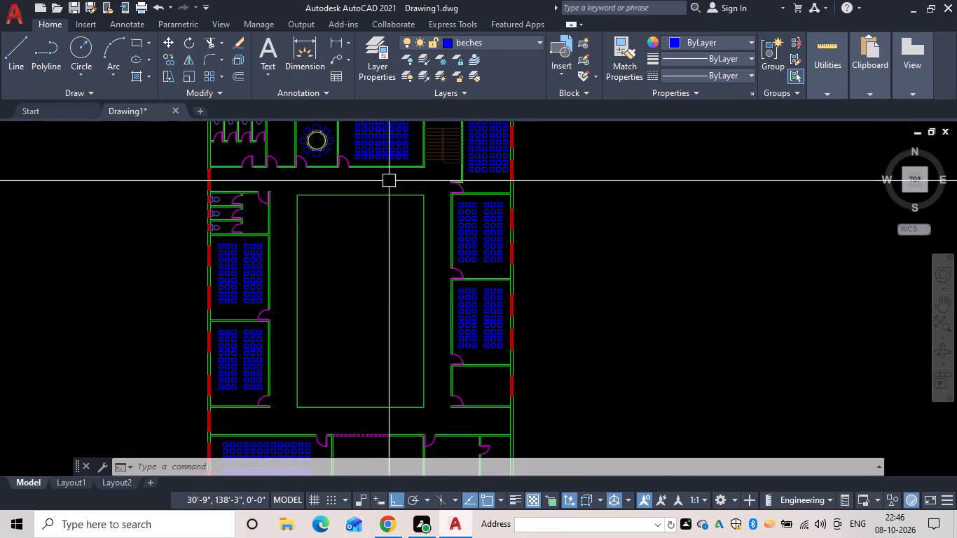
{"action": "middle_click_drag", "start_coordinate": [397, 209], "coordinate": [355, 130]}
{"action": "key", "text": "Escape"}
{"action": "key", "text": "l"}
{"action": "key", "text": "space"}
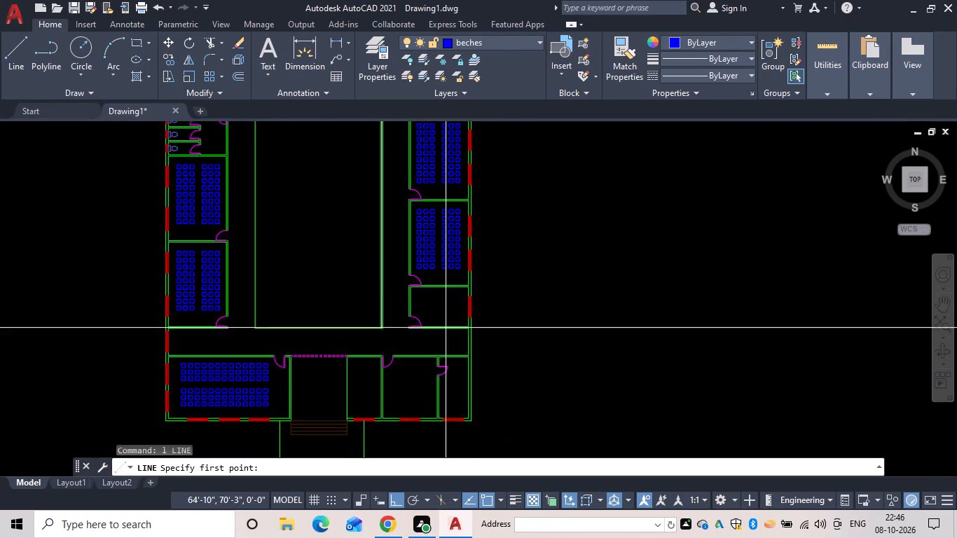
{"action": "middle_click_drag", "start_coordinate": [429, 317], "coordinate": [310, 273]}
{"action": "scroll", "coordinate": [408, 281], "scroll_direction": "up", "scroll_amount": 2}
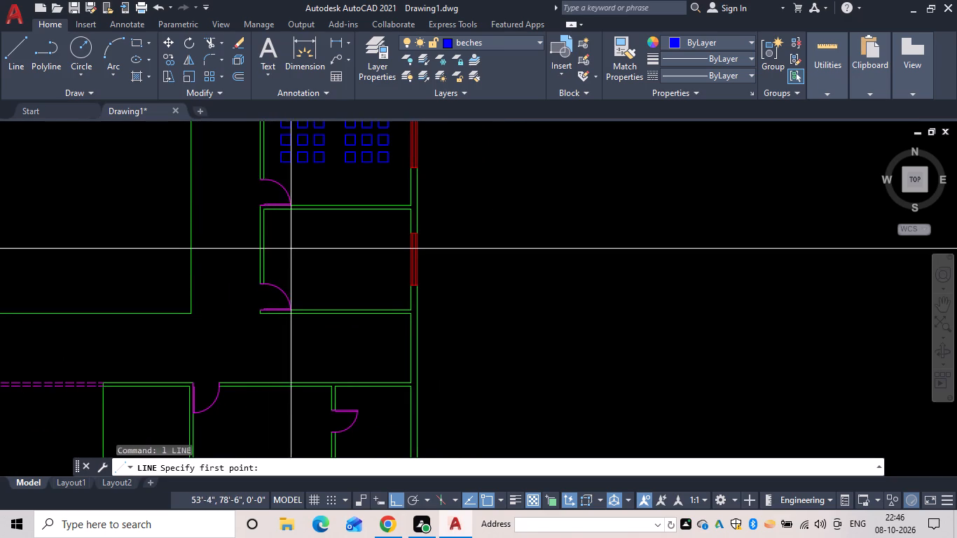
{"action": "scroll", "coordinate": [257, 273], "scroll_direction": "up", "scroll_amount": 1}
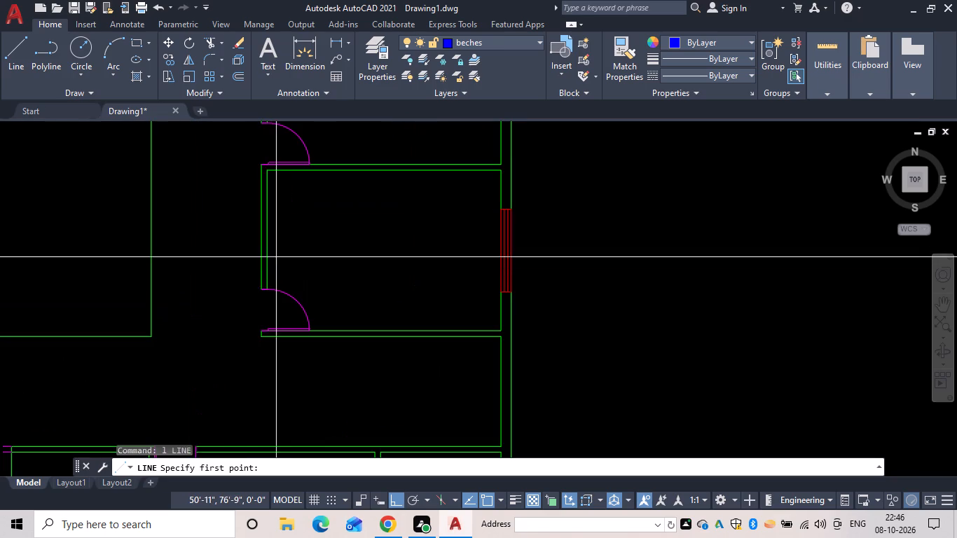
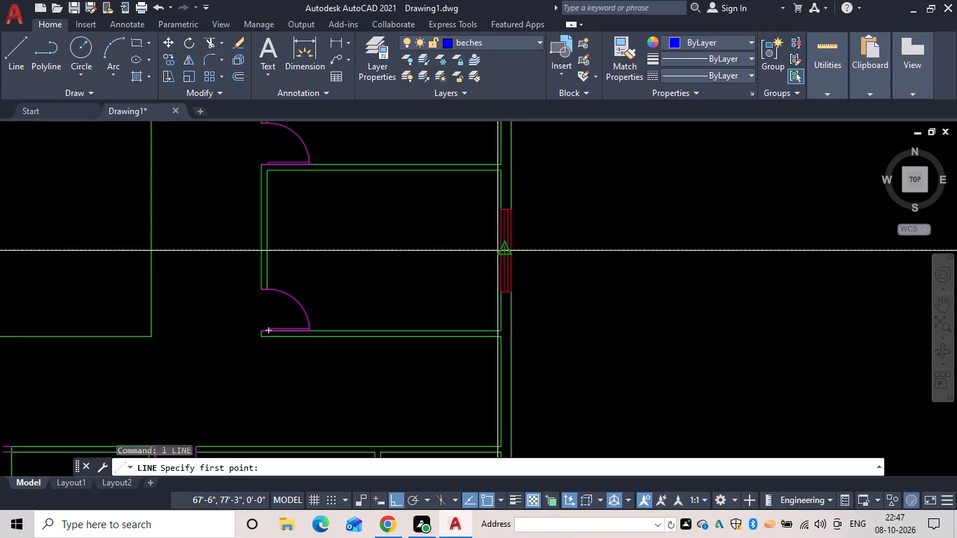
Draw the line about 17 feet long across the small east-wing room, from the window's midpoint west to the inner wall face.
{"action": "left_click_drag", "start_coordinate": [500, 252], "coordinate": [490, 253]}
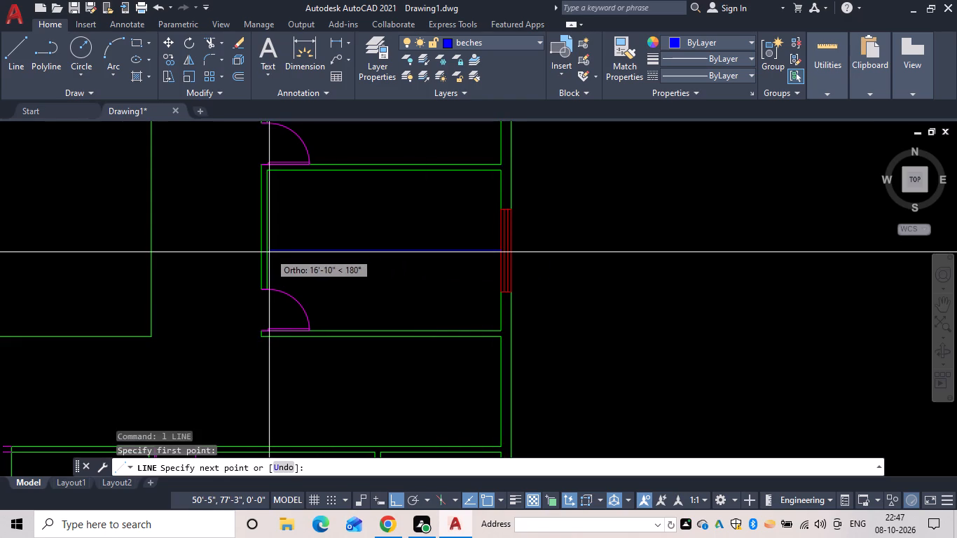
{"action": "left_click", "coordinate": [266, 251]}
{"action": "key", "text": "Escape"}
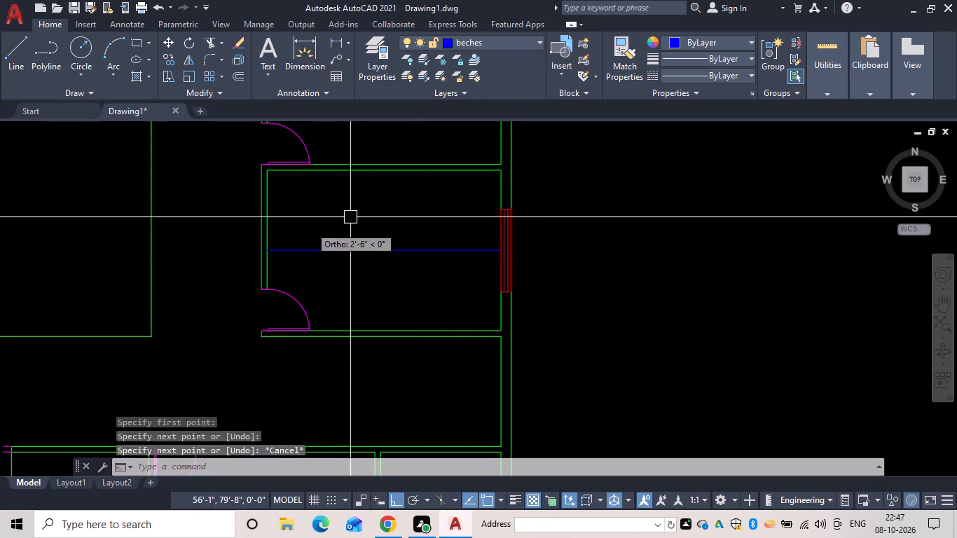
Copy the round table with its eight seats from the north room, by its centre, to the midpoint of the line in the small east-wing room.
{"action": "scroll", "coordinate": [355, 245], "scroll_direction": "down", "scroll_amount": 2}
{"action": "middle_click_drag", "start_coordinate": [355, 245], "coordinate": [483, 340]}
{"action": "scroll", "coordinate": [415, 301], "scroll_direction": "down", "scroll_amount": 2}
{"action": "middle_click_drag", "start_coordinate": [418, 309], "coordinate": [440, 351]}
{"action": "key", "text": "c"}
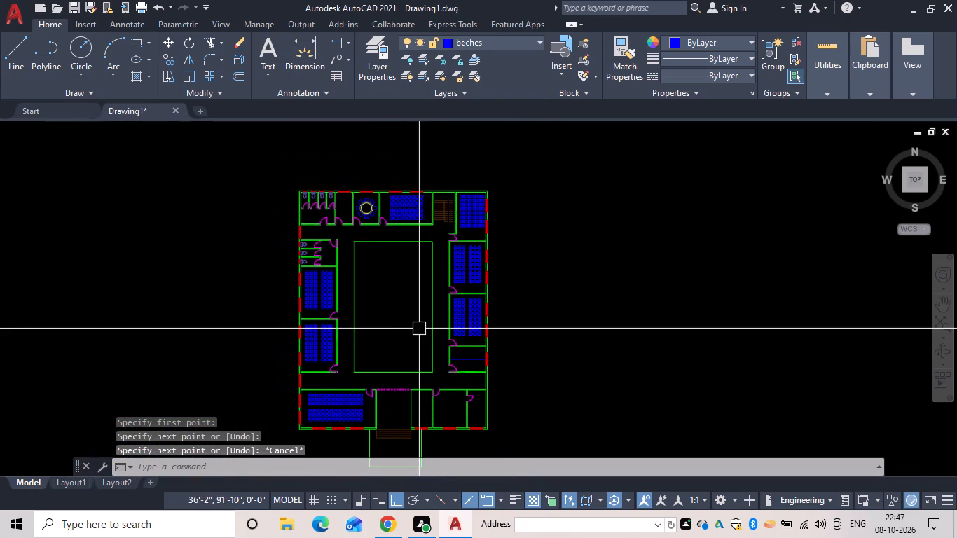
{"action": "key", "text": "o"}
{"action": "key", "text": "space"}
{"action": "scroll", "coordinate": [366, 225], "scroll_direction": "up", "scroll_amount": 2}
{"action": "left_click", "coordinate": [373, 202]}
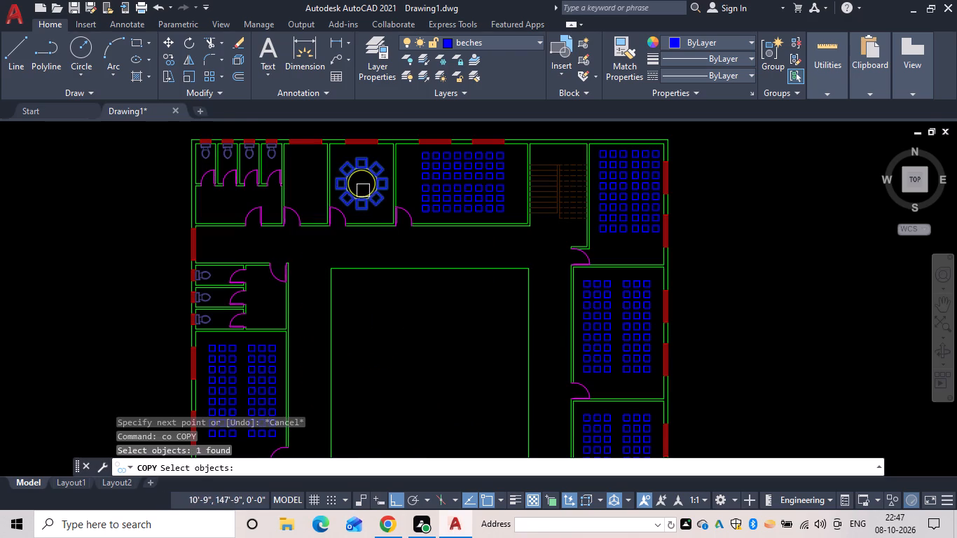
{"action": "scroll", "coordinate": [363, 190], "scroll_direction": "up", "scroll_amount": 4}
{"action": "left_click", "coordinate": [422, 161]}
{"action": "left_click", "coordinate": [436, 184]}
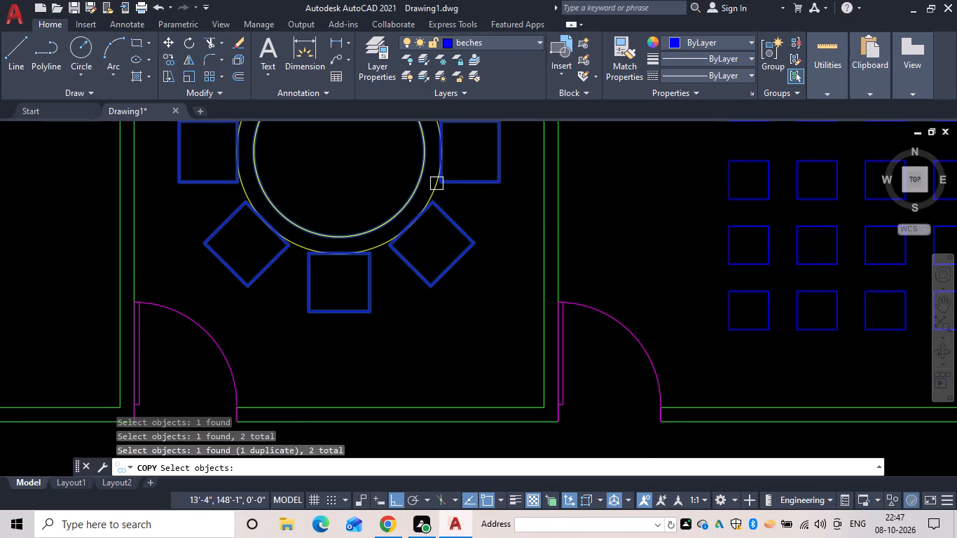
{"action": "left_click", "coordinate": [437, 186]}
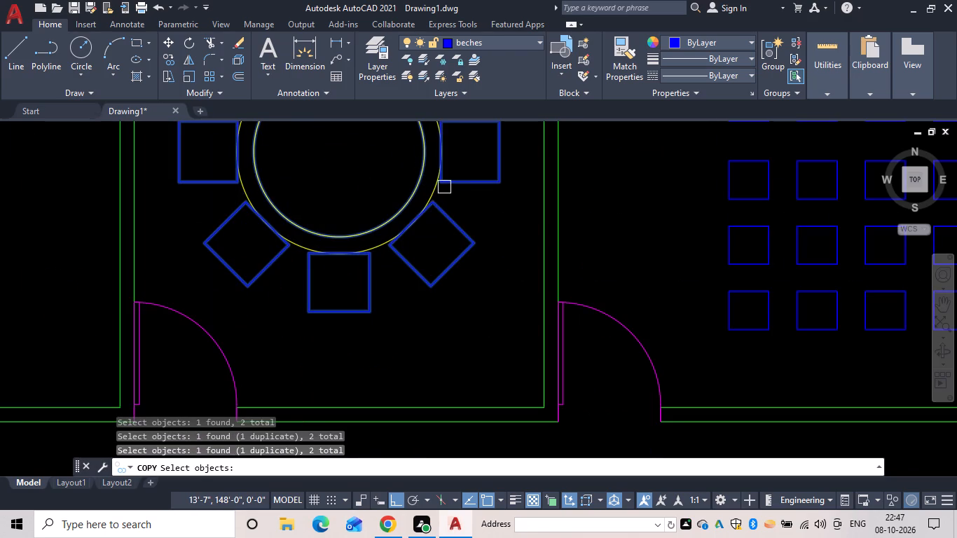
{"action": "scroll", "coordinate": [445, 187], "scroll_direction": "up", "scroll_amount": 2}
{"action": "left_click", "coordinate": [411, 195]}
{"action": "scroll", "coordinate": [398, 201], "scroll_direction": "down", "scroll_amount": 4}
{"action": "middle_click_drag", "start_coordinate": [410, 242], "coordinate": [429, 269]}
{"action": "key", "text": "space"}
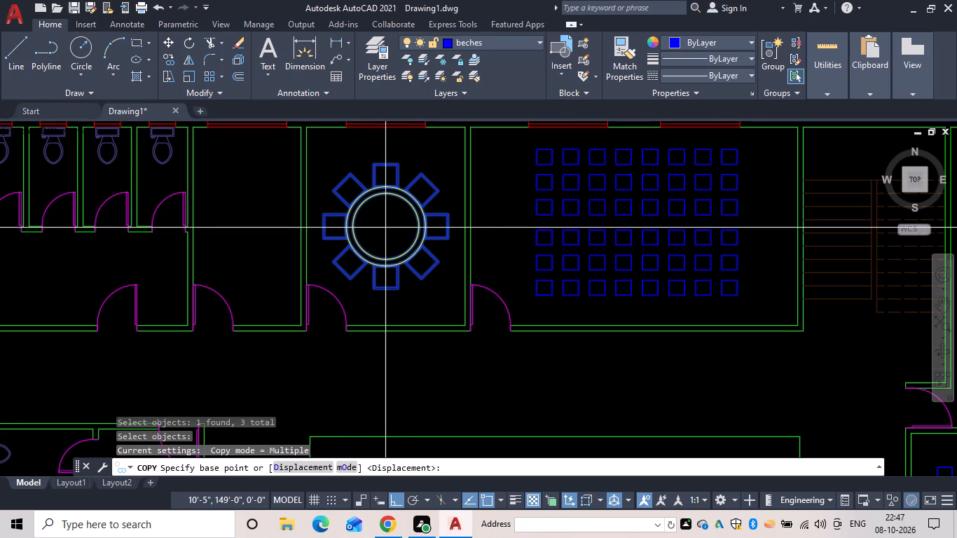
{"action": "left_click", "coordinate": [385, 228]}
{"action": "scroll", "coordinate": [401, 276], "scroll_direction": "down", "scroll_amount": 3}
{"action": "middle_click_drag", "start_coordinate": [399, 275], "coordinate": [286, 168]}
{"action": "middle_click_drag", "start_coordinate": [379, 343], "coordinate": [304, 182]}
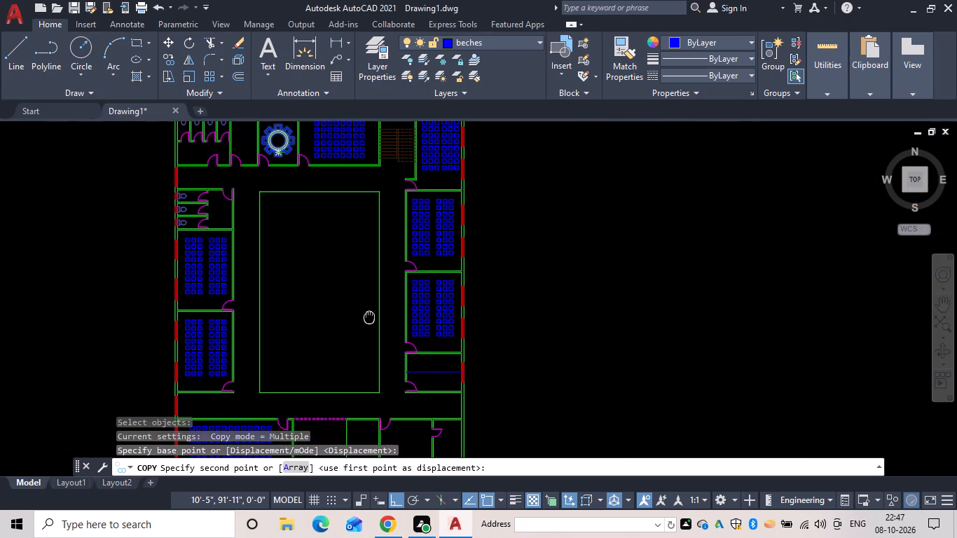
{"action": "scroll", "coordinate": [351, 223], "scroll_direction": "up", "scroll_amount": 3}
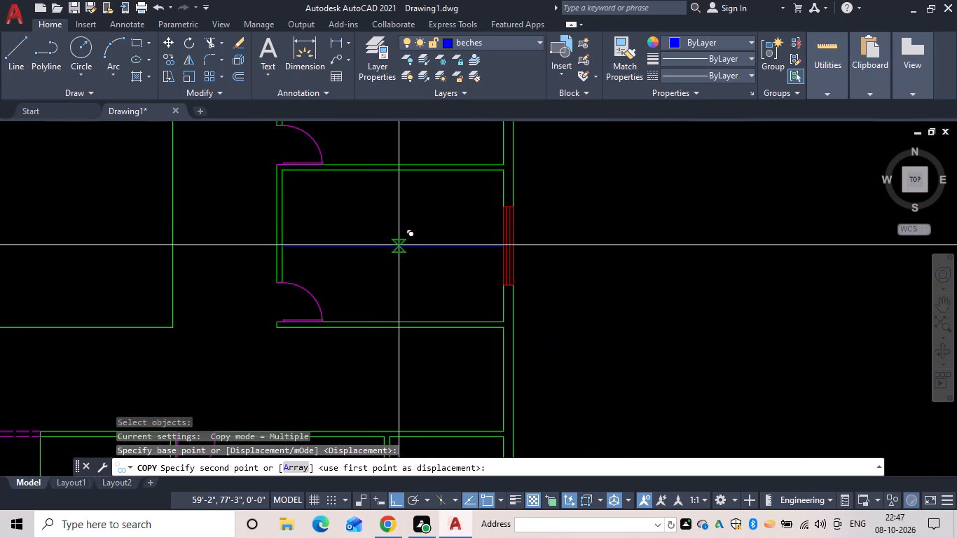
{"action": "left_click", "coordinate": [390, 247]}
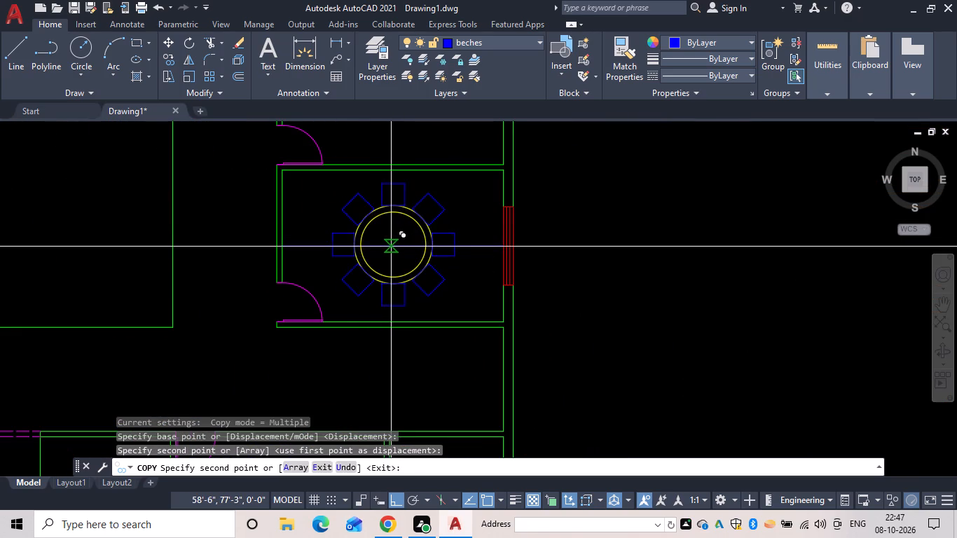
{"action": "key", "text": "Escape"}
Erase the blue line running through the centre of the copied round table.
{"action": "left_click", "coordinate": [388, 244]}
{"action": "type", "text": "e"}
{"action": "key", "text": "space"}
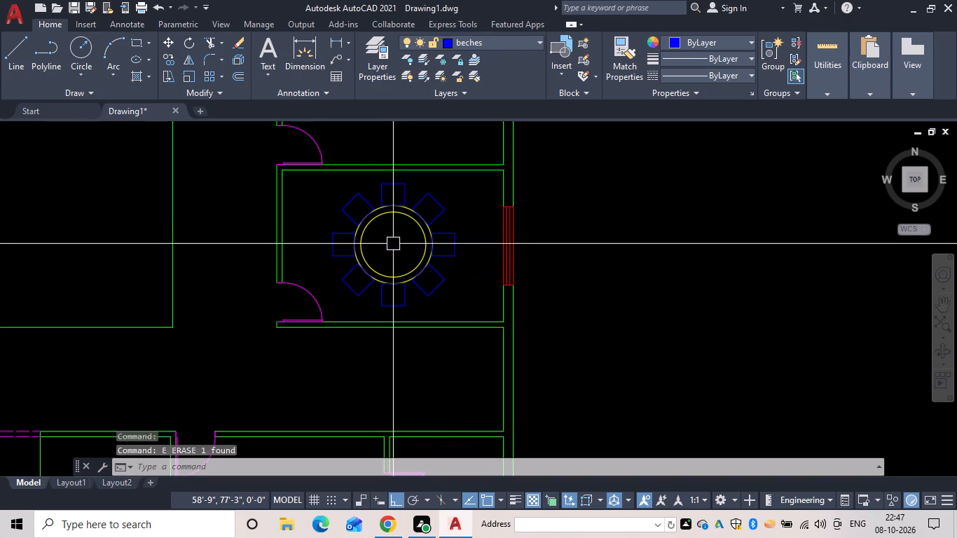
{"action": "scroll", "coordinate": [364, 267], "scroll_direction": "down", "scroll_amount": 1}
{"action": "key", "text": "Escape"}
Make the tables layer current for furnishing the narrow empty room between the toilets and the north round-table room.
{"action": "scroll", "coordinate": [369, 261], "scroll_direction": "down", "scroll_amount": 2}
{"action": "middle_click_drag", "start_coordinate": [394, 270], "coordinate": [463, 296]}
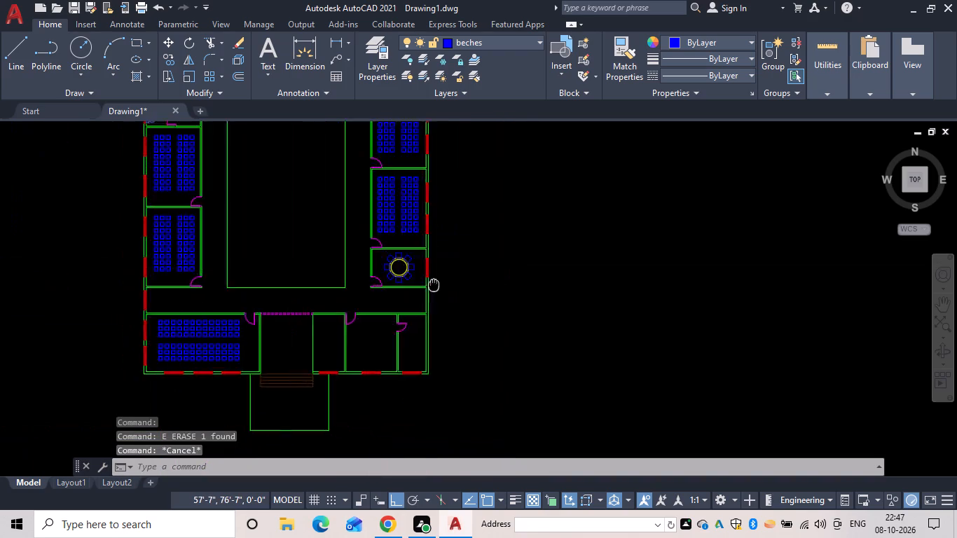
{"action": "middle_click_drag", "start_coordinate": [463, 296], "coordinate": [516, 317]}
{"action": "middle_click_drag", "start_coordinate": [364, 240], "coordinate": [418, 337]}
{"action": "key", "text": "Escape"}
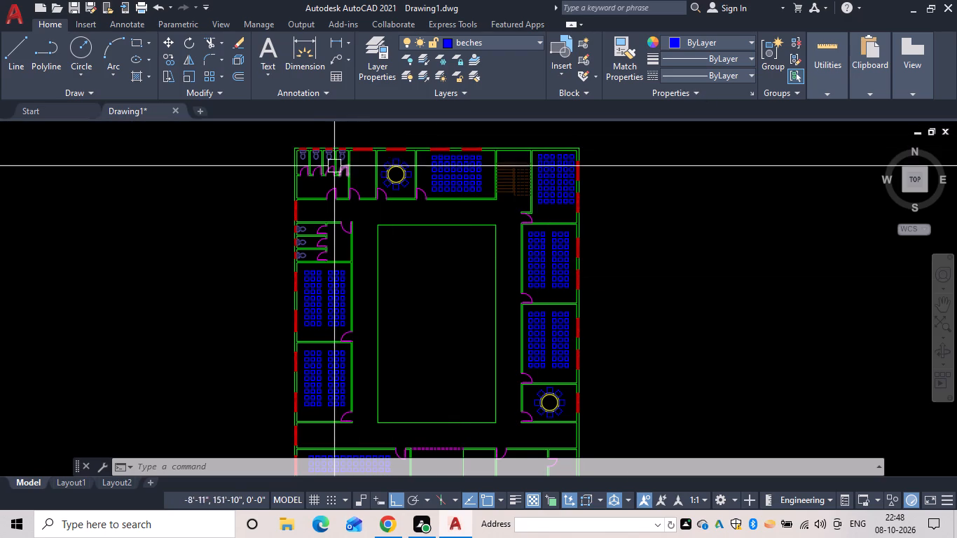
{"action": "scroll", "coordinate": [369, 188], "scroll_direction": "up", "scroll_amount": 2}
{"action": "middle_click_drag", "start_coordinate": [369, 188], "coordinate": [417, 389]}
{"action": "scroll", "coordinate": [414, 345], "scroll_direction": "up", "scroll_amount": 1}
{"action": "middle_click_drag", "start_coordinate": [413, 365], "coordinate": [439, 349]}
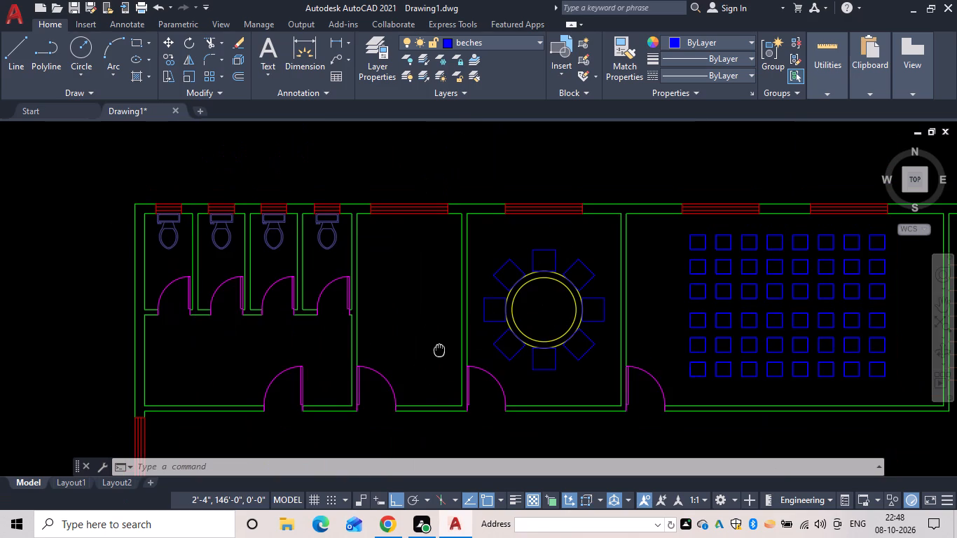
{"action": "middle_click_drag", "start_coordinate": [439, 349], "coordinate": [451, 370]}
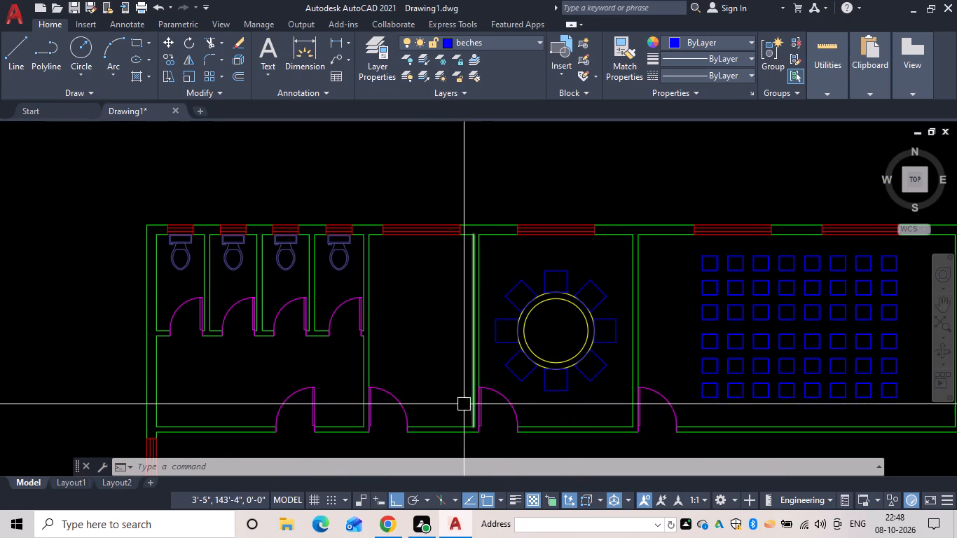
{"action": "left_click", "coordinate": [532, 41]}
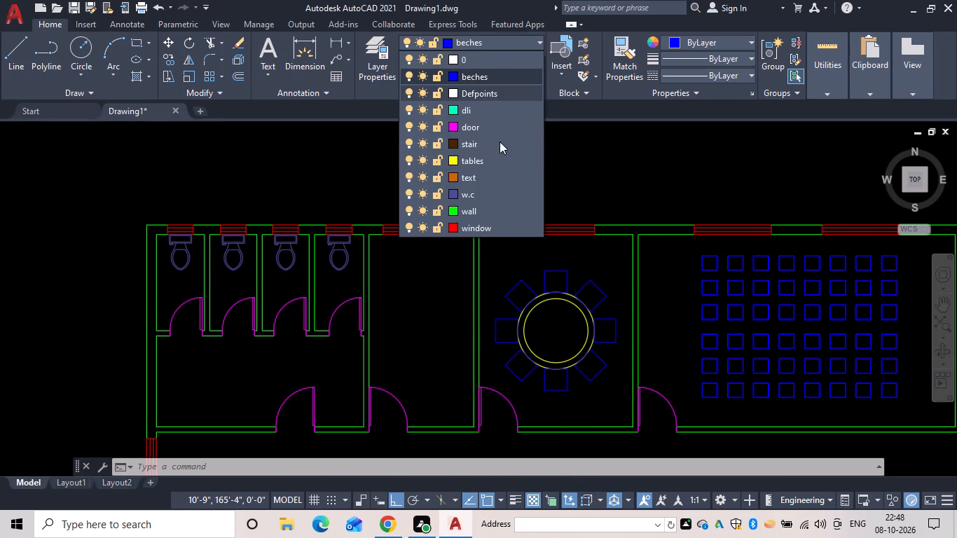
{"action": "left_click", "coordinate": [497, 163]}
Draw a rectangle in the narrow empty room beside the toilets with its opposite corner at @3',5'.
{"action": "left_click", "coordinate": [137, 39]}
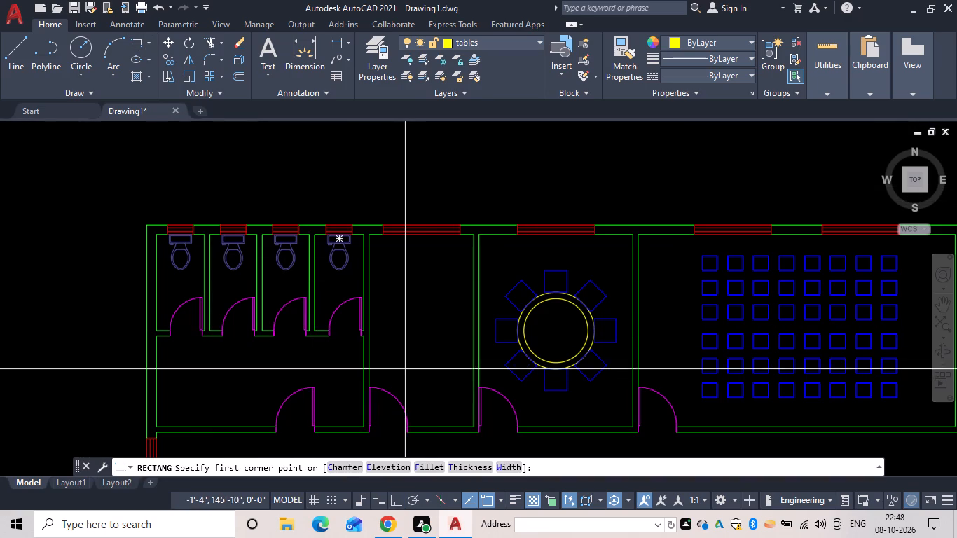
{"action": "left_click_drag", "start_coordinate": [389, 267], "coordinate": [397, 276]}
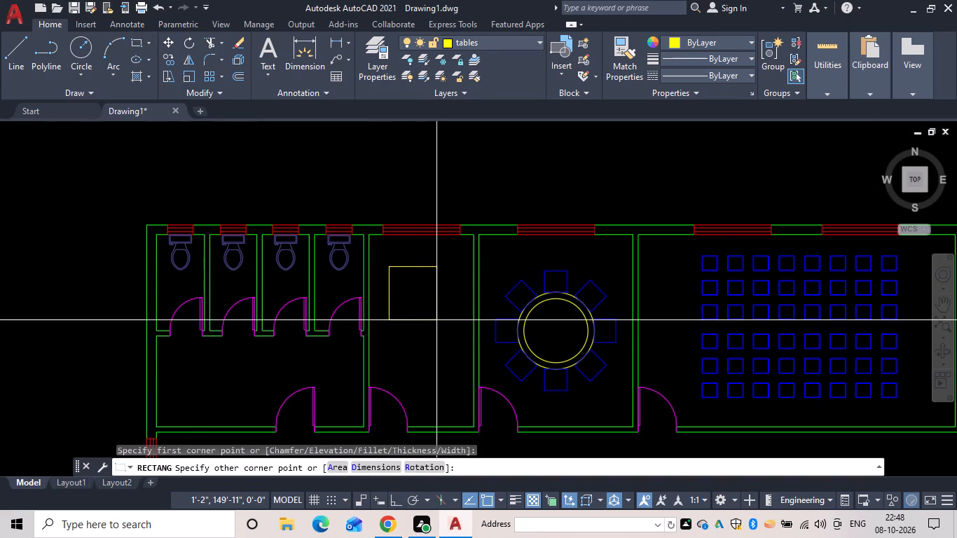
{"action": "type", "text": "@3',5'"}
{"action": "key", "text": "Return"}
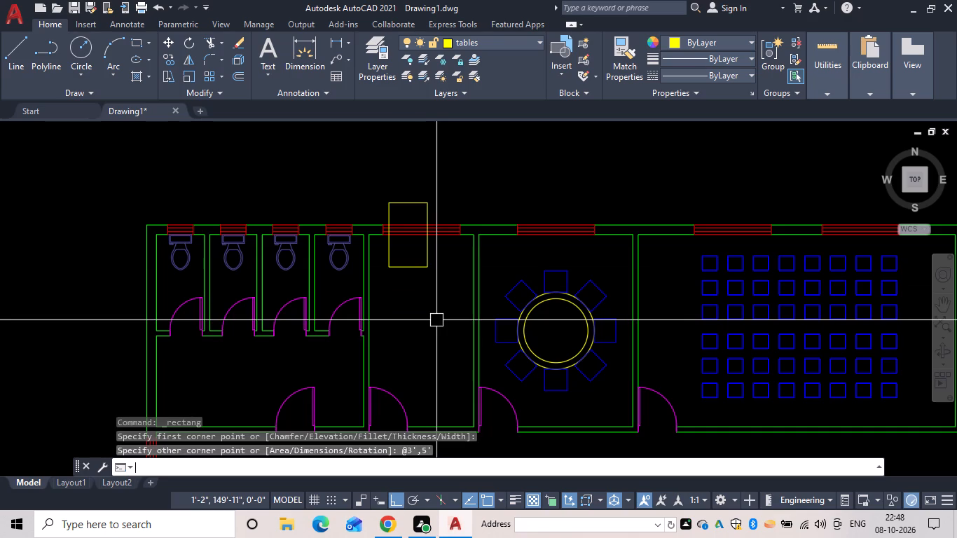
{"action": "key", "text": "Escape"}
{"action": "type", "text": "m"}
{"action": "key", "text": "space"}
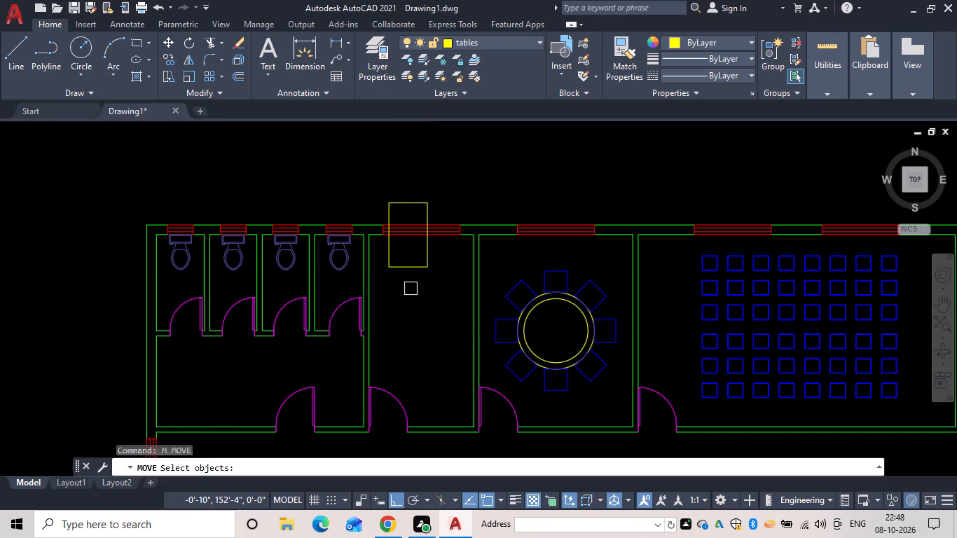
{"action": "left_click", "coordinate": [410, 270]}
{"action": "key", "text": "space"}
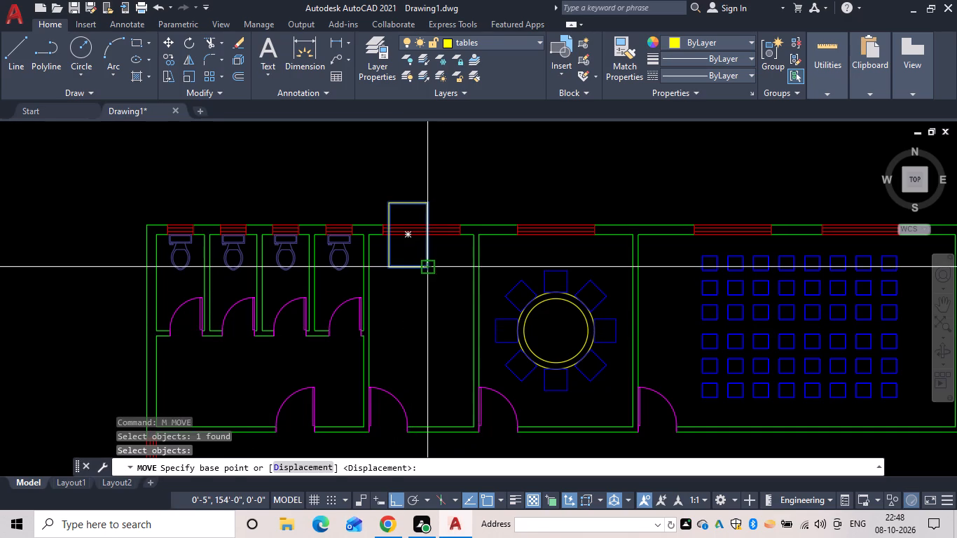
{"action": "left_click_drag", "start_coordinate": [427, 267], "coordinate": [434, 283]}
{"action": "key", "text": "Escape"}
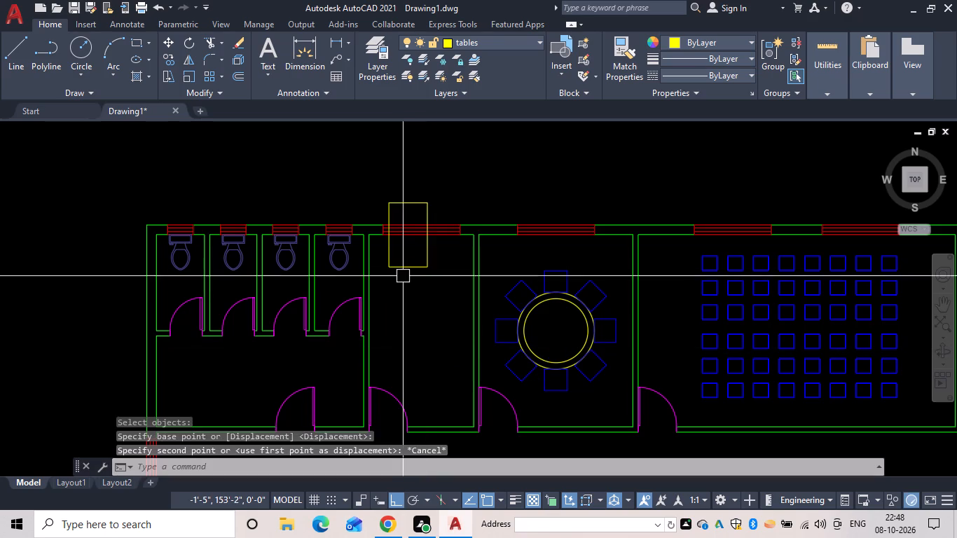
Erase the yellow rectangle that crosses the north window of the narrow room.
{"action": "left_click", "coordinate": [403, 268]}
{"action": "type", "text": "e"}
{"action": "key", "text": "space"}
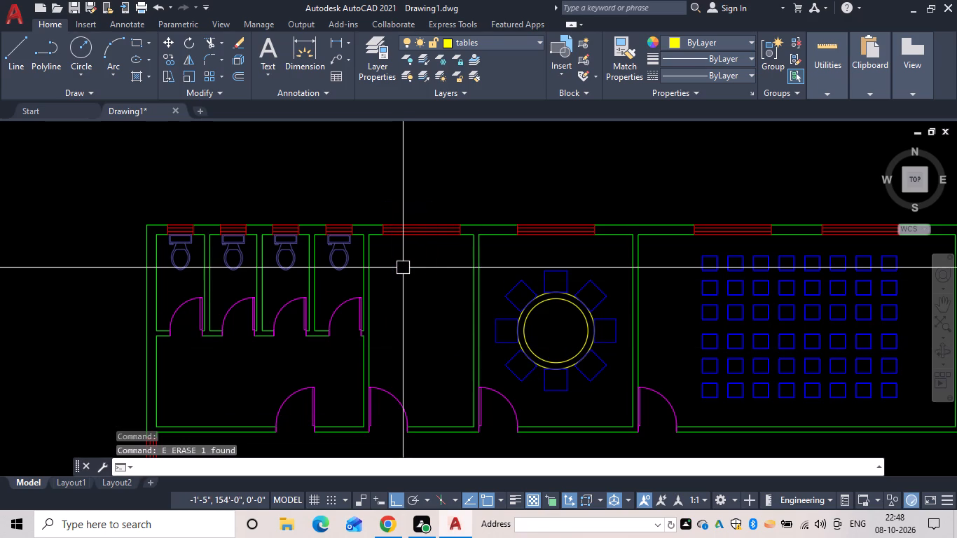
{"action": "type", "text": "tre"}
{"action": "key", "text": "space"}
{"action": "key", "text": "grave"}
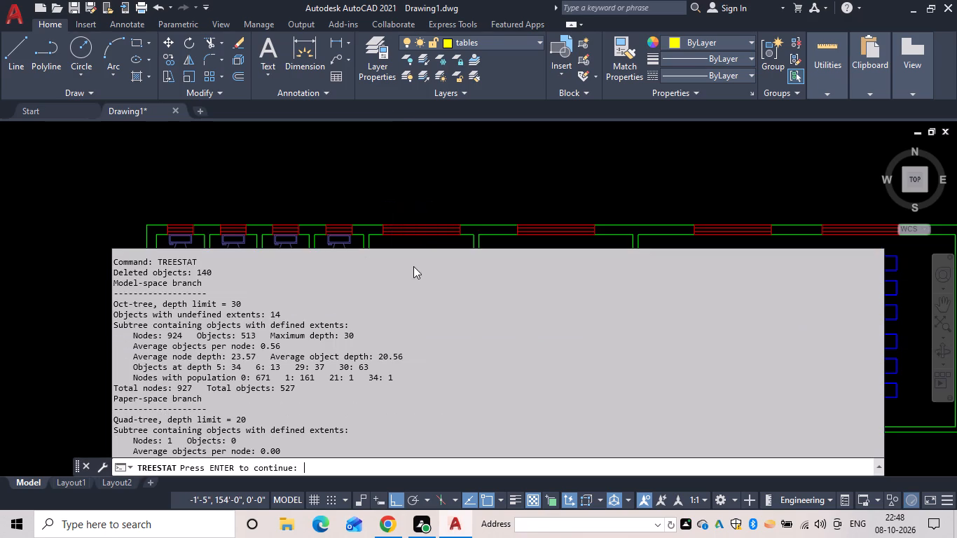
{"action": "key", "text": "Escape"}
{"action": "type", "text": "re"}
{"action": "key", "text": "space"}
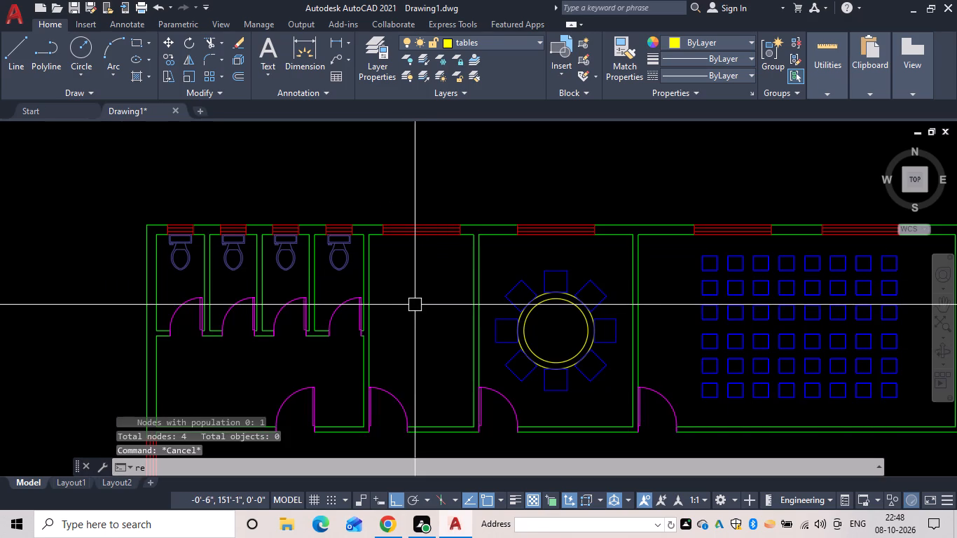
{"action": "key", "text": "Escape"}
Draw a table rectangle from a point in the narrow room beside the toilets, with its opposite corner at @-3',-5'.
{"action": "type", "text": "rec"}
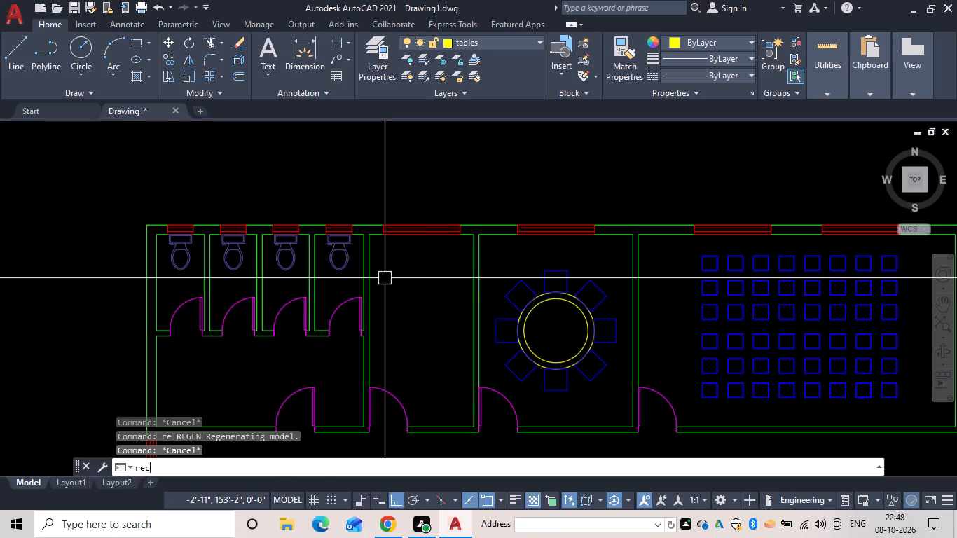
{"action": "key", "text": "space"}
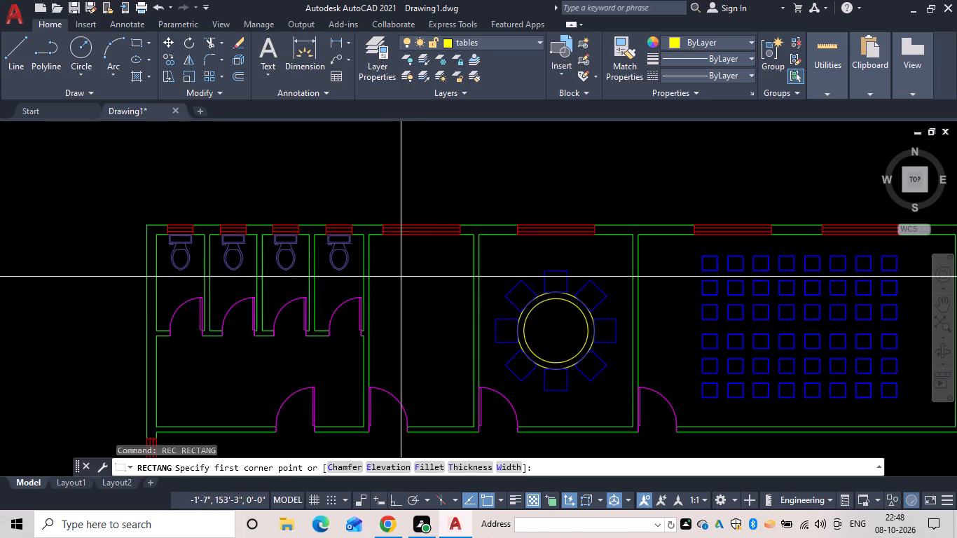
{"action": "left_click_drag", "start_coordinate": [394, 268], "coordinate": [401, 284]}
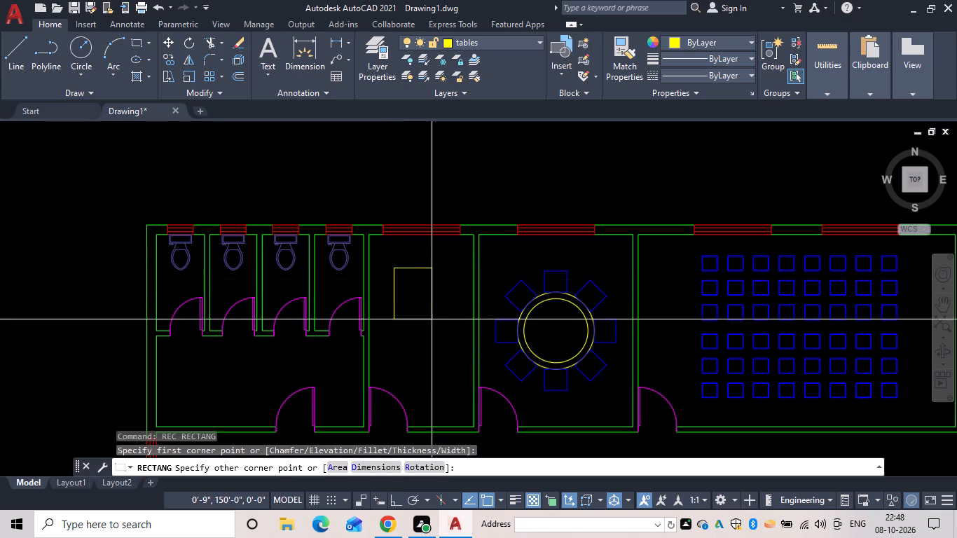
{"action": "key", "text": "shift+at"}
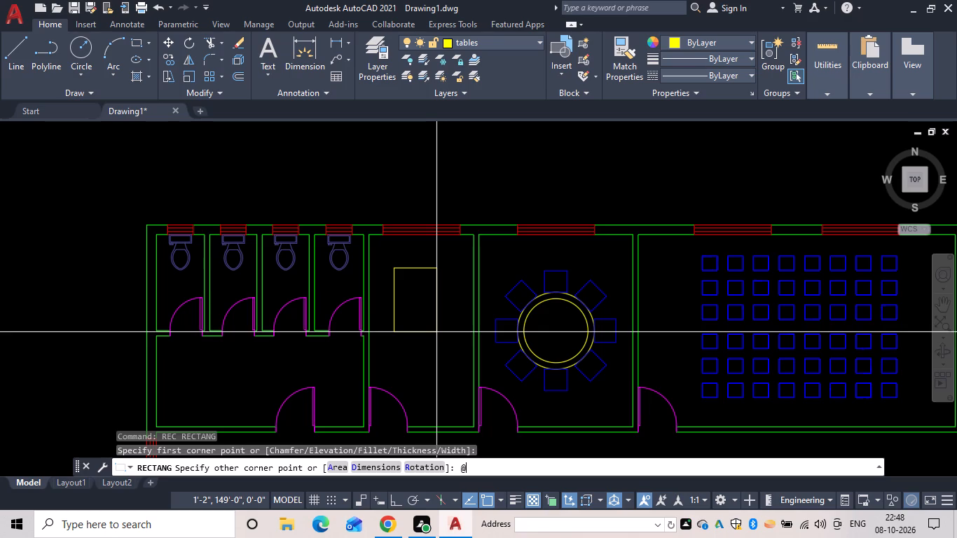
{"action": "key", "text": "minus"}
{"action": "type", "text": "3'"}
{"action": "key", "text": "shift+numbersign"}
{"action": "key", "text": "BackSpace"}
{"action": "key", "text": "comma"}
{"action": "type", "text": "-5'"}
{"action": "key", "text": "Return"}
{"action": "key", "text": "Escape"}
Move the yellow table rectangle east, clear of the toilet wall, and south so it sits near the middle of the narrow room.
{"action": "type", "text": "m"}
{"action": "key", "text": "space"}
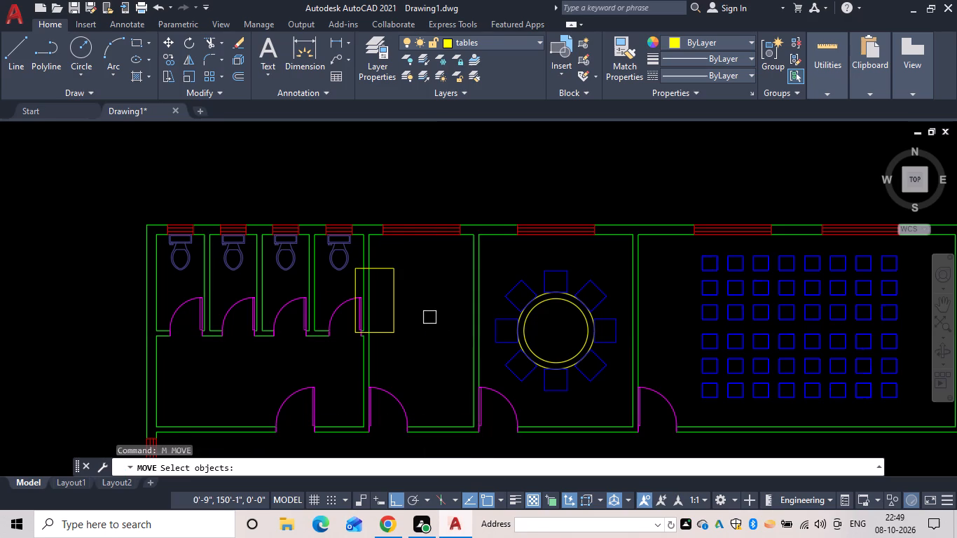
{"action": "left_click", "coordinate": [395, 319]}
{"action": "key", "text": "space"}
{"action": "left_click", "coordinate": [395, 334]}
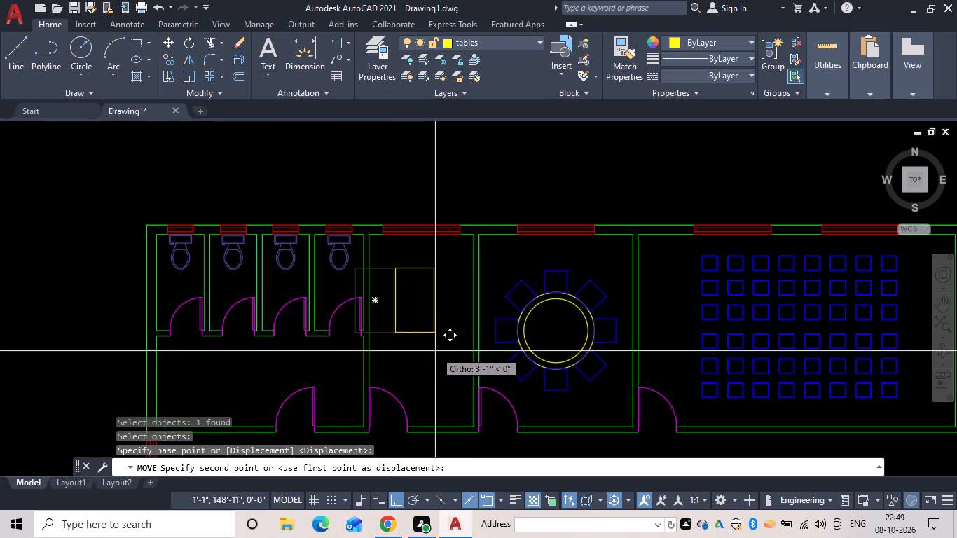
{"action": "left_click", "coordinate": [446, 346]}
{"action": "key", "text": "space"}
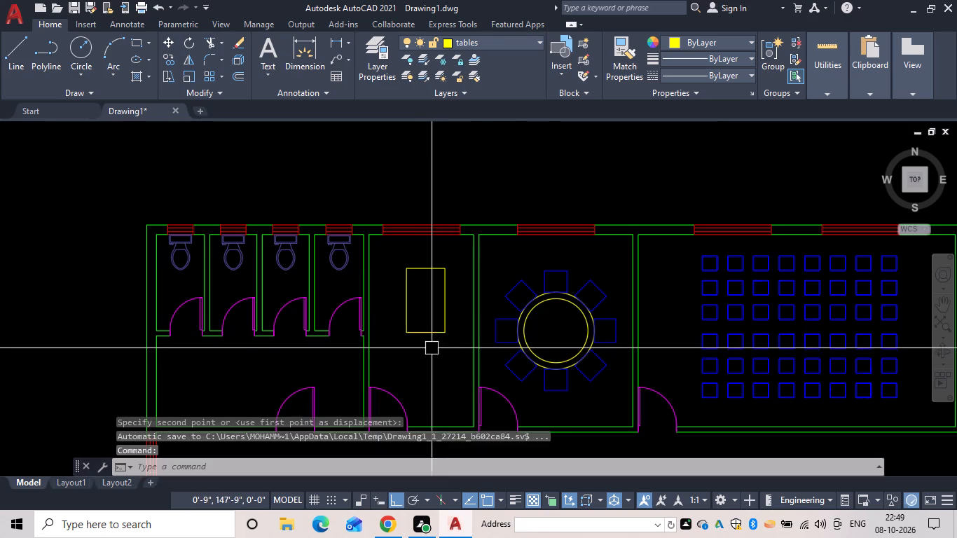
{"action": "left_click", "coordinate": [422, 336]}
{"action": "key", "text": "space"}
{"action": "left_click", "coordinate": [425, 333]}
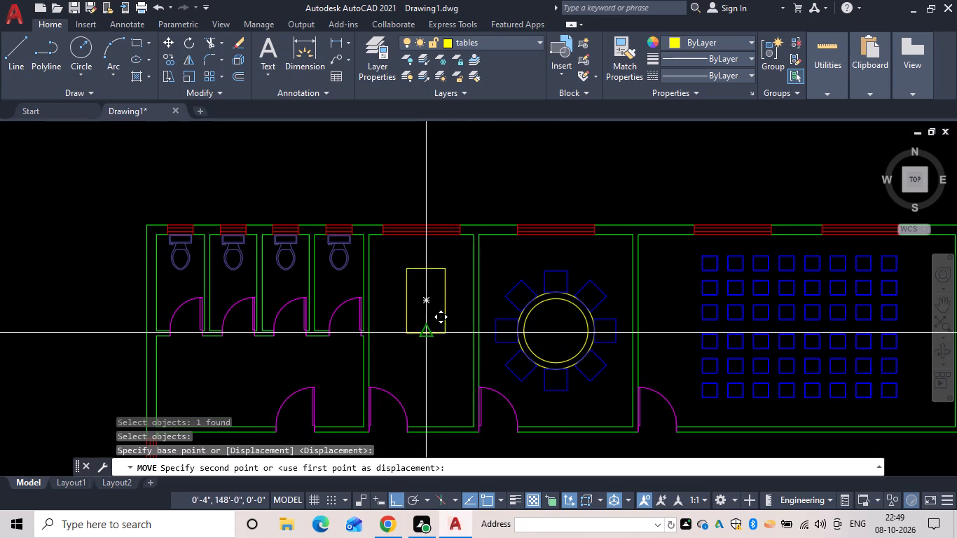
{"action": "left_click", "coordinate": [427, 350]}
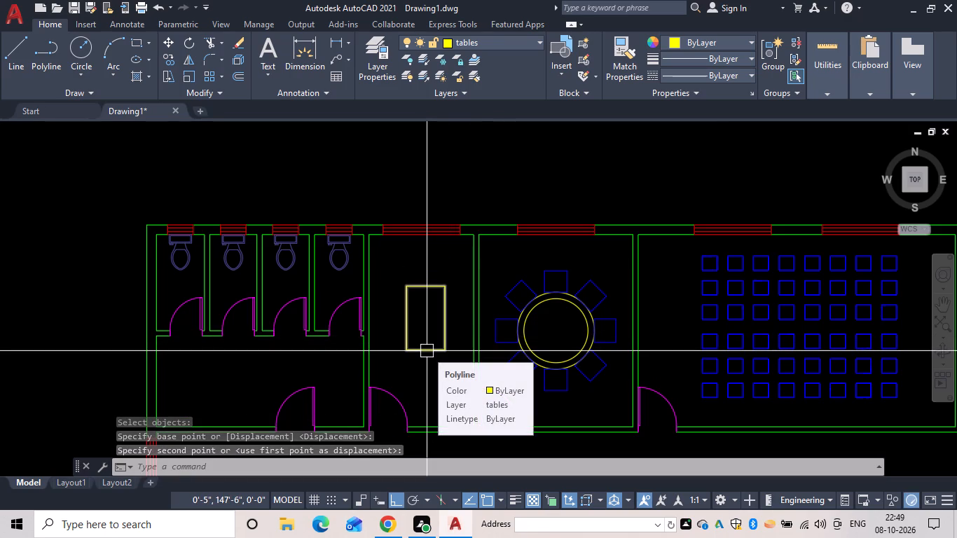
{"action": "key", "text": "Escape"}
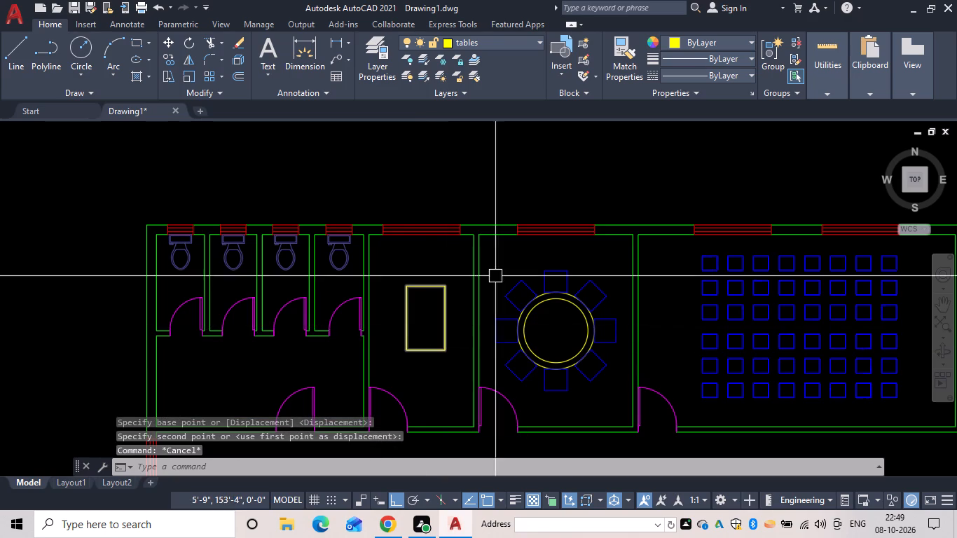
Make the beches layer current for the seats of the rectangular table.
{"action": "left_click", "coordinate": [530, 46]}
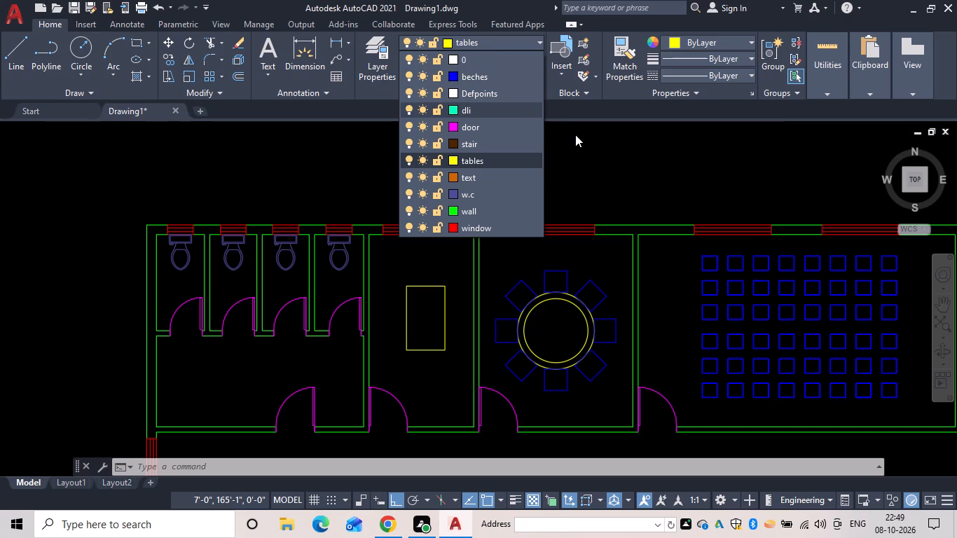
{"action": "left_click", "coordinate": [504, 69]}
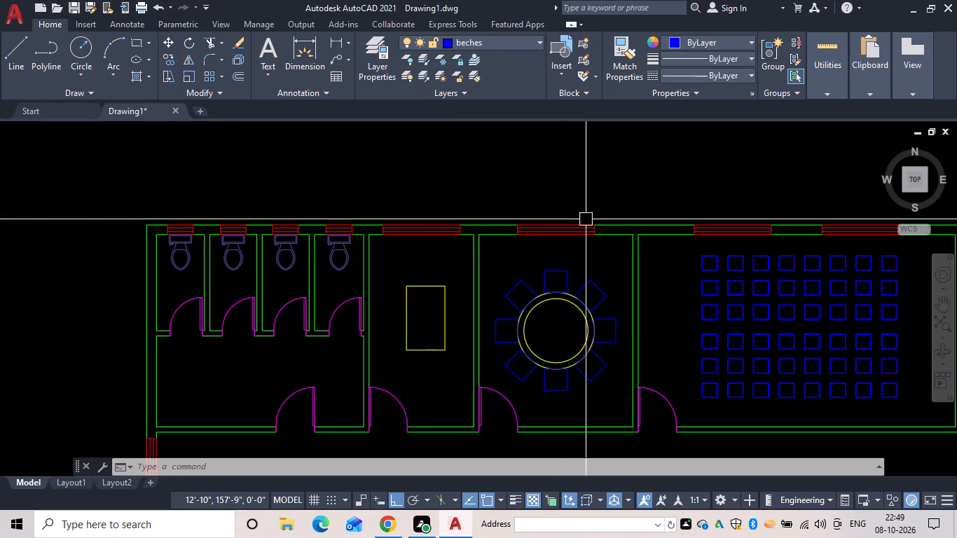
{"action": "left_click", "coordinate": [513, 39]}
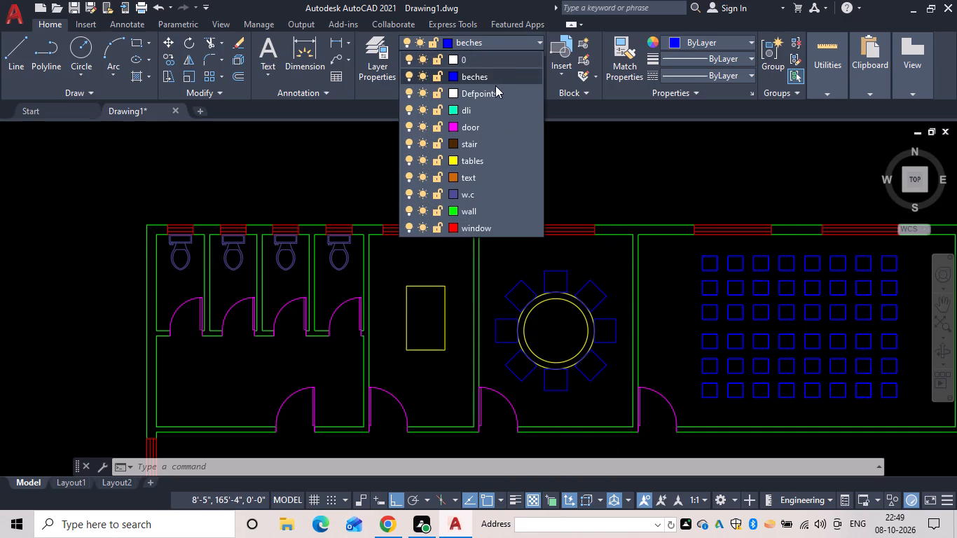
{"action": "left_click", "coordinate": [496, 79]}
Draw a small seat rectangle straddling the north edge of the rectangular table.
{"action": "left_click", "coordinate": [132, 38]}
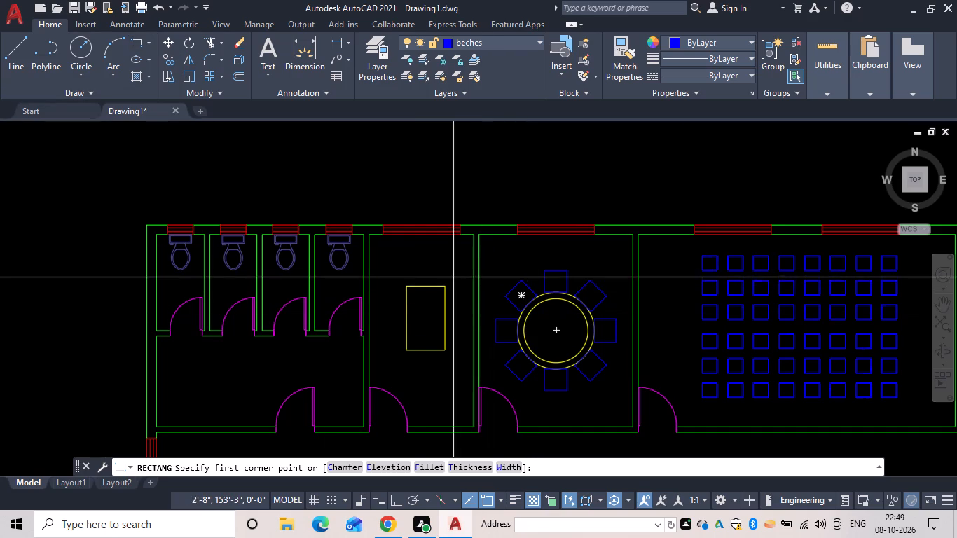
{"action": "scroll", "coordinate": [436, 284], "scroll_direction": "up", "scroll_amount": 2}
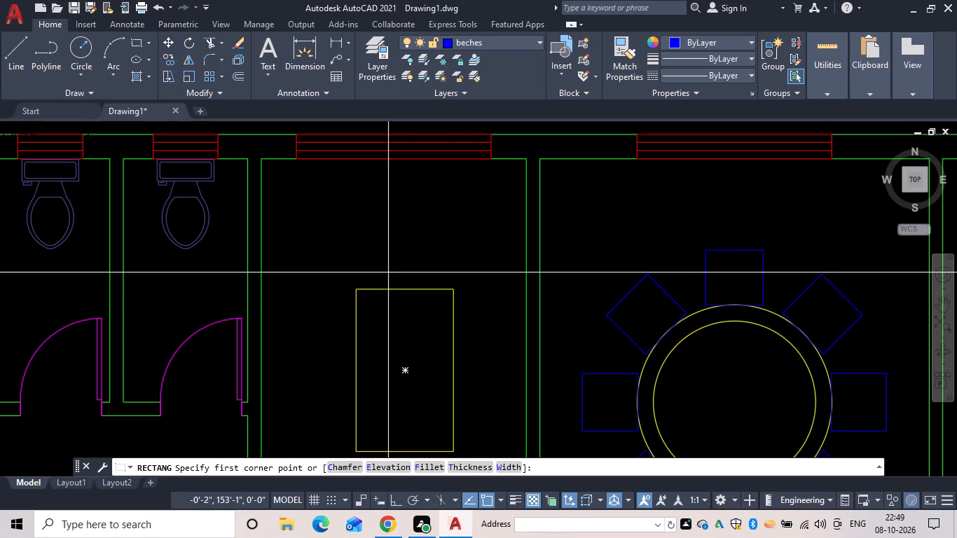
{"action": "left_click", "coordinate": [388, 273]}
{"action": "left_click", "coordinate": [425, 305]}
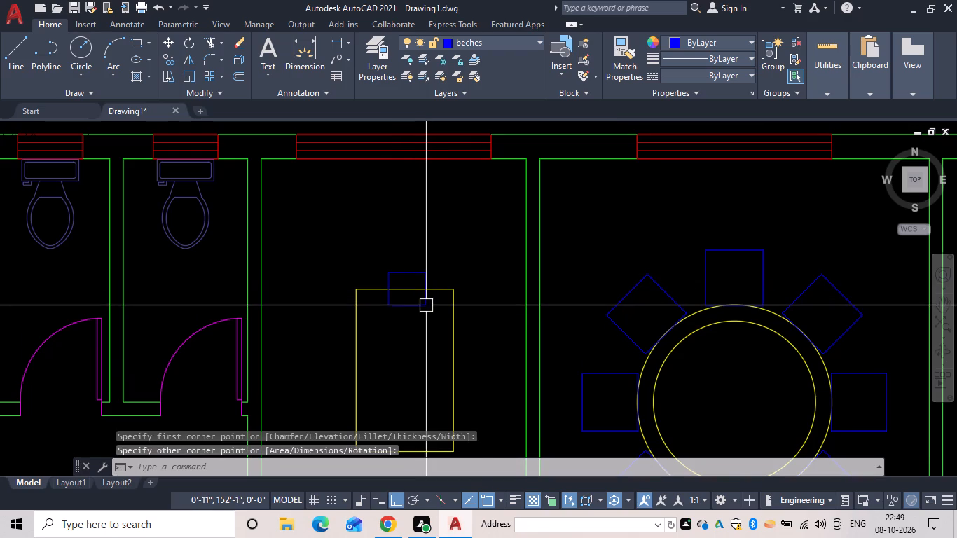
{"action": "key", "text": "Escape"}
Move the seat rectangle along the table's north edge to line it up with the edge's midpoint.
{"action": "left_click", "coordinate": [400, 305]}
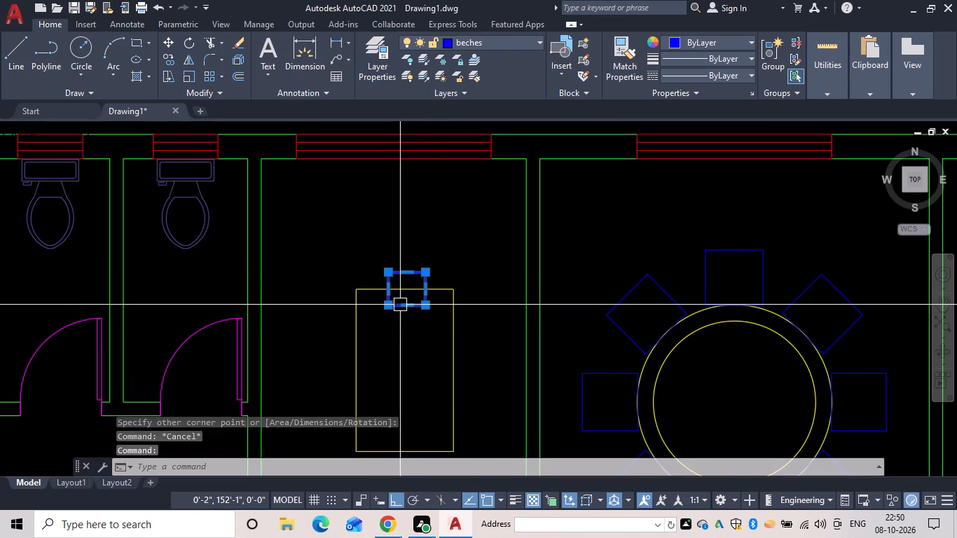
{"action": "type", "text": "m"}
{"action": "key", "text": "space"}
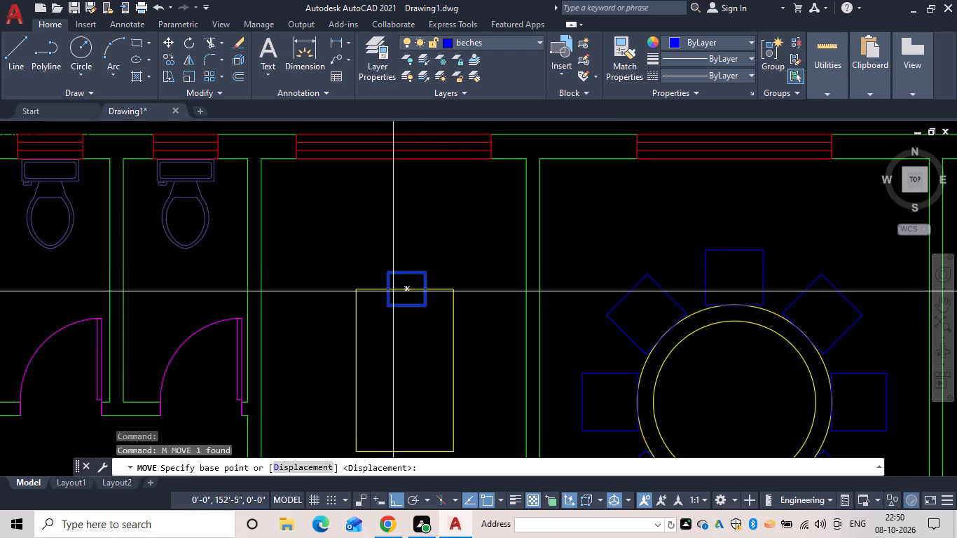
{"action": "left_click", "coordinate": [406, 290]}
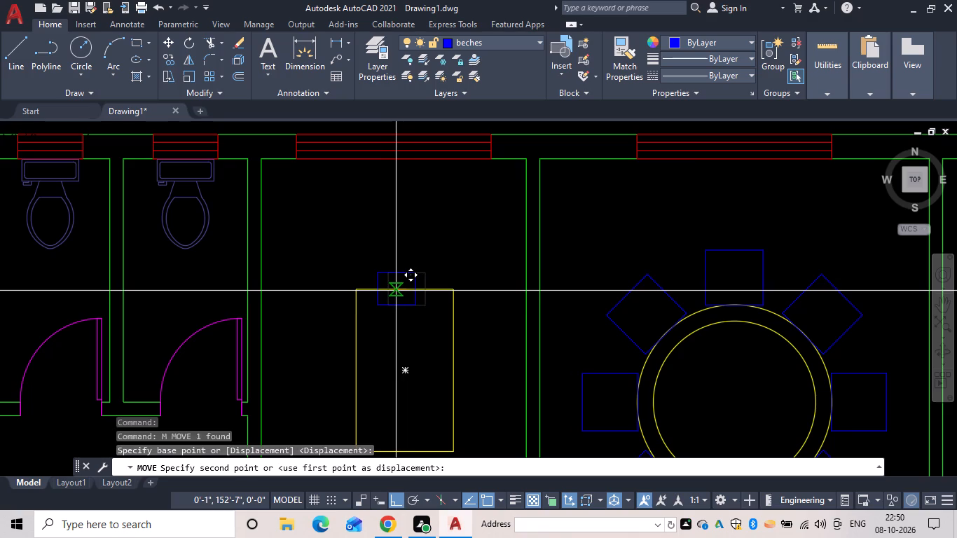
{"action": "left_click", "coordinate": [399, 291]}
{"action": "key", "text": "space"}
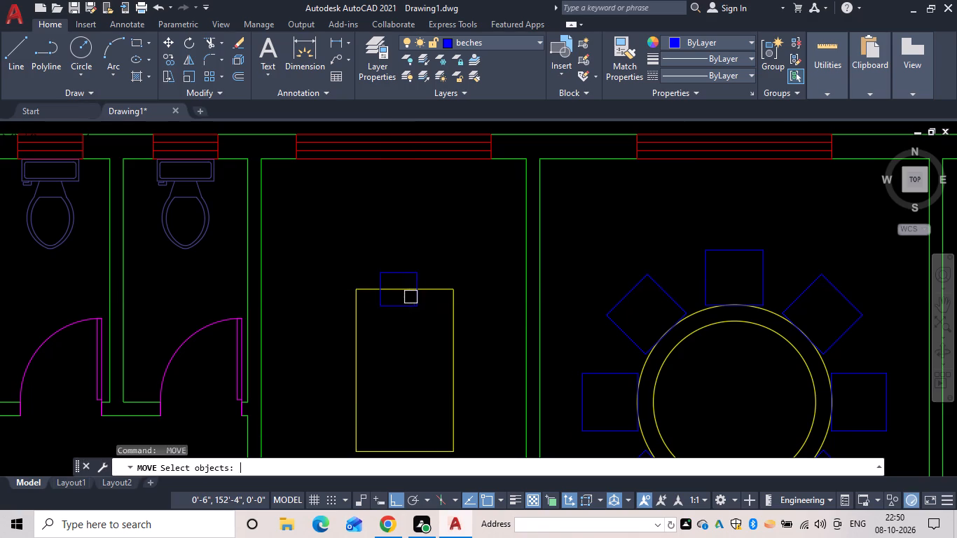
{"action": "left_click", "coordinate": [408, 303]}
{"action": "key", "text": "space"}
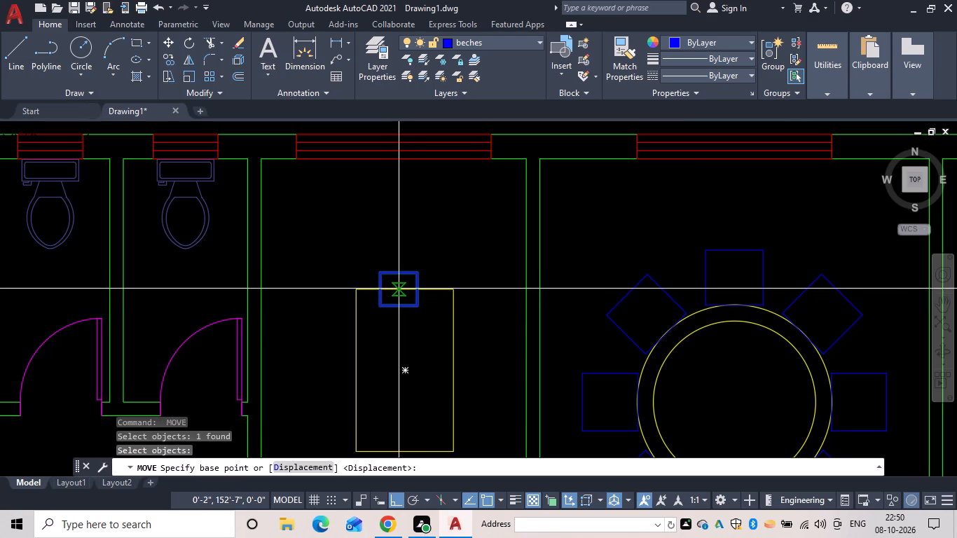
{"action": "left_click", "coordinate": [397, 289]}
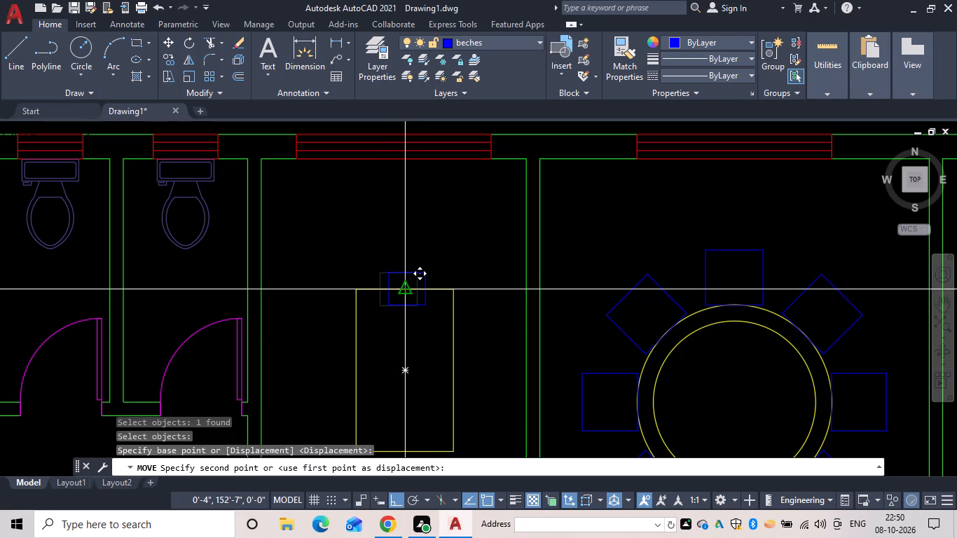
{"action": "left_click", "coordinate": [406, 289]}
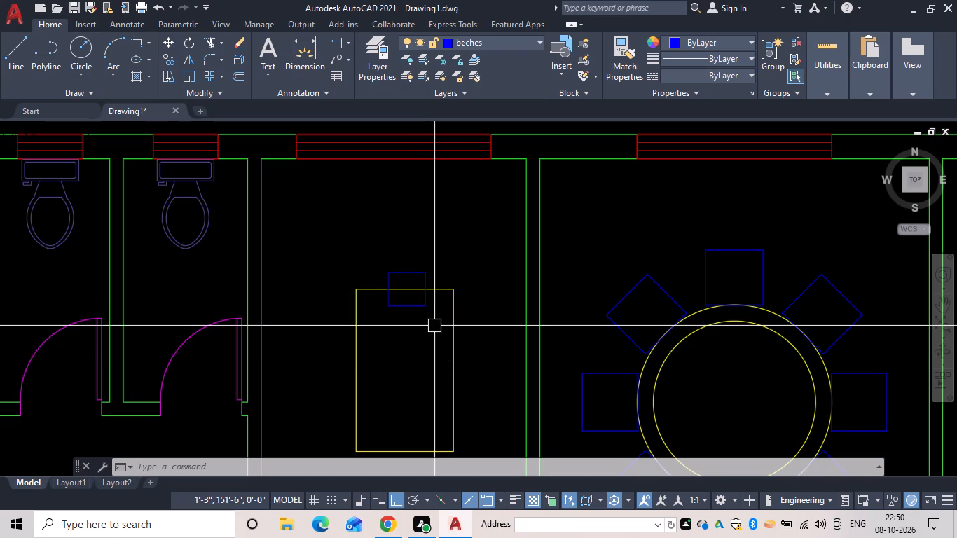
Mirror the north seat across the table's horizontal centre line onto the south edge, keeping the source seat.
{"action": "middle_click_drag", "start_coordinate": [396, 354], "coordinate": [410, 310]}
{"action": "type", "text": "mi"}
{"action": "key", "text": "space"}
{"action": "left_click", "coordinate": [428, 262]}
{"action": "key", "text": "space"}
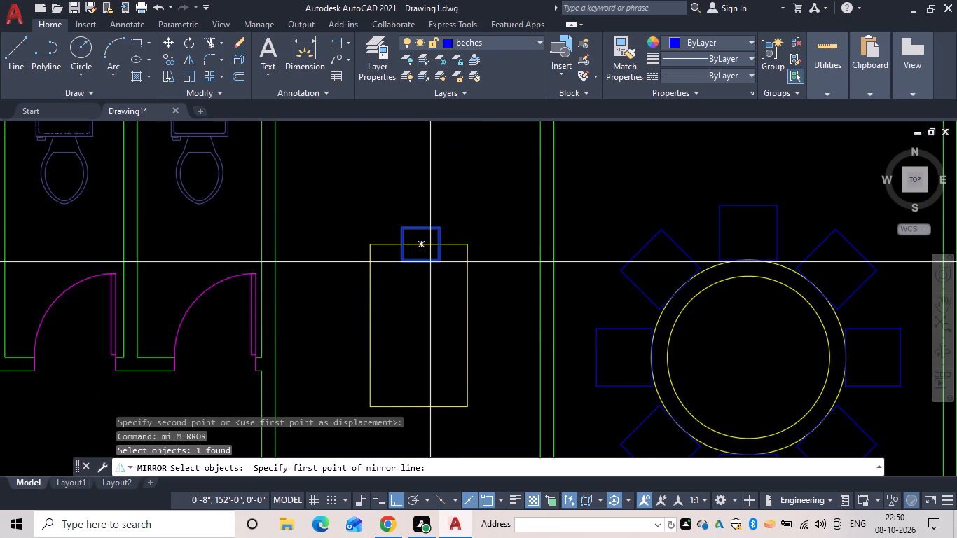
{"action": "left_click_drag", "start_coordinate": [467, 327], "coordinate": [457, 328]}
{"action": "left_click", "coordinate": [415, 325]}
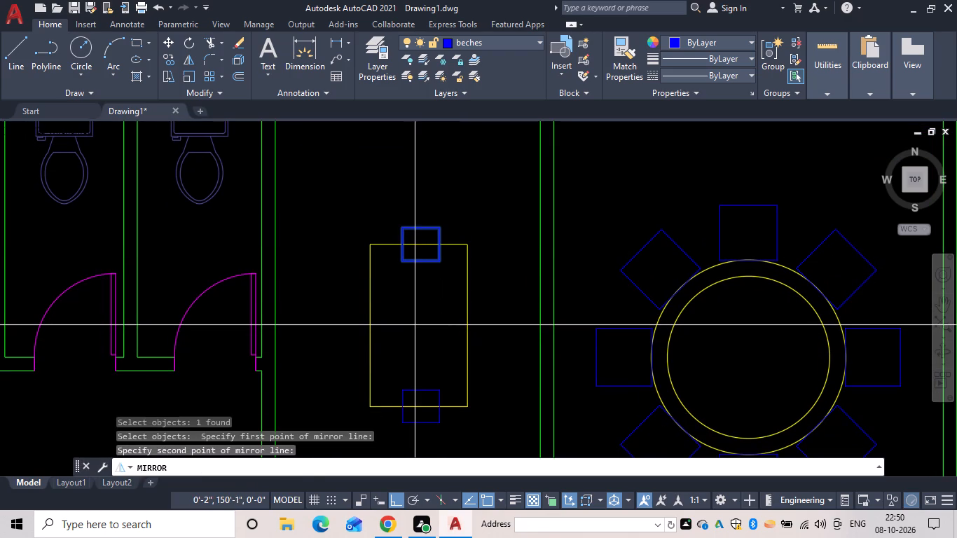
{"action": "type", "text": "n"}
{"action": "key", "text": "space"}
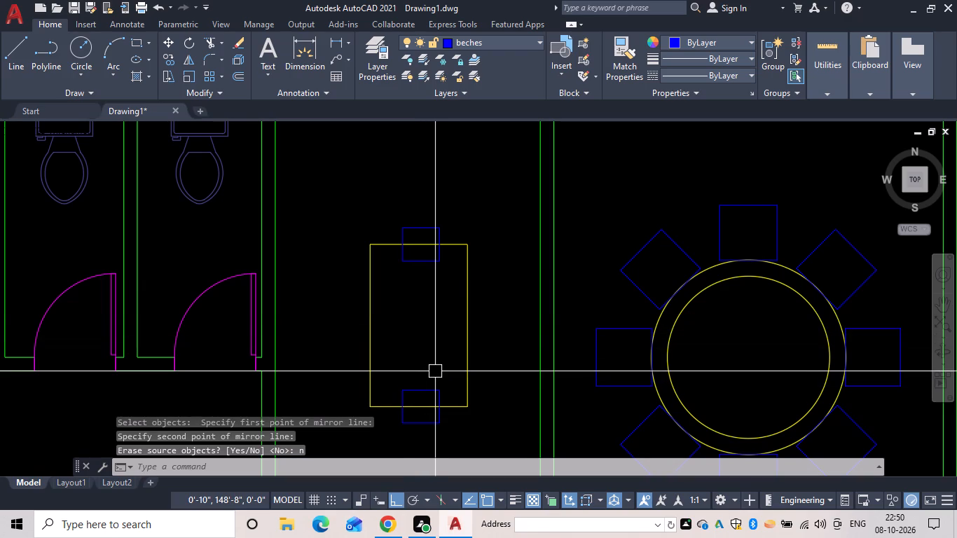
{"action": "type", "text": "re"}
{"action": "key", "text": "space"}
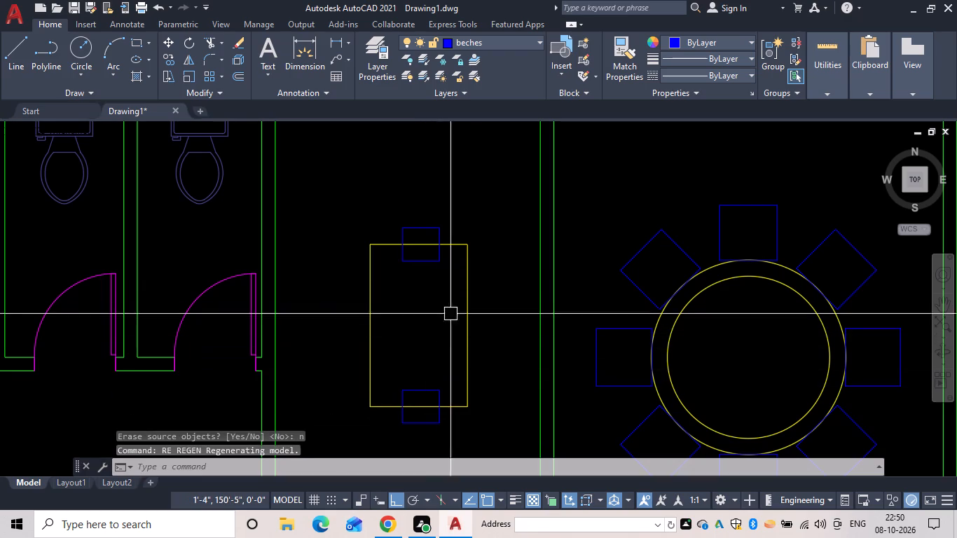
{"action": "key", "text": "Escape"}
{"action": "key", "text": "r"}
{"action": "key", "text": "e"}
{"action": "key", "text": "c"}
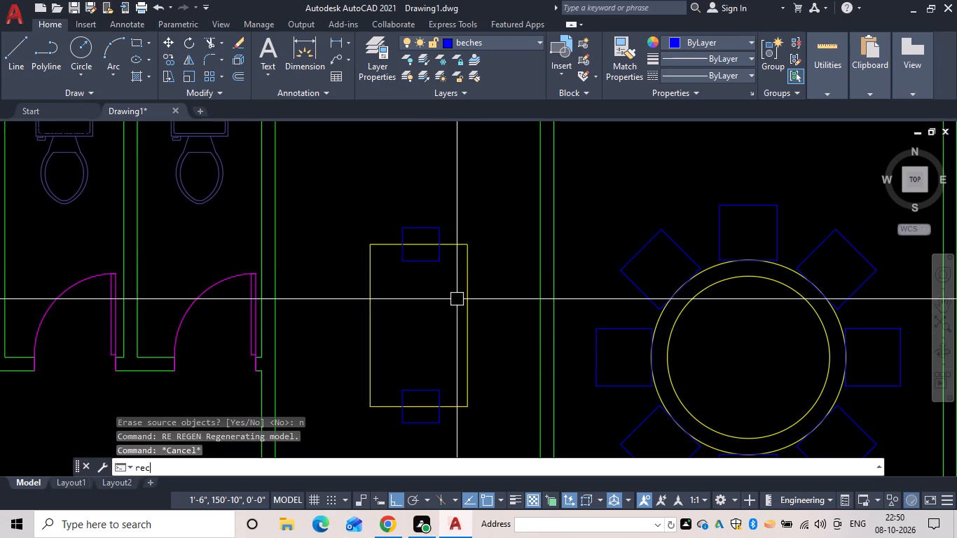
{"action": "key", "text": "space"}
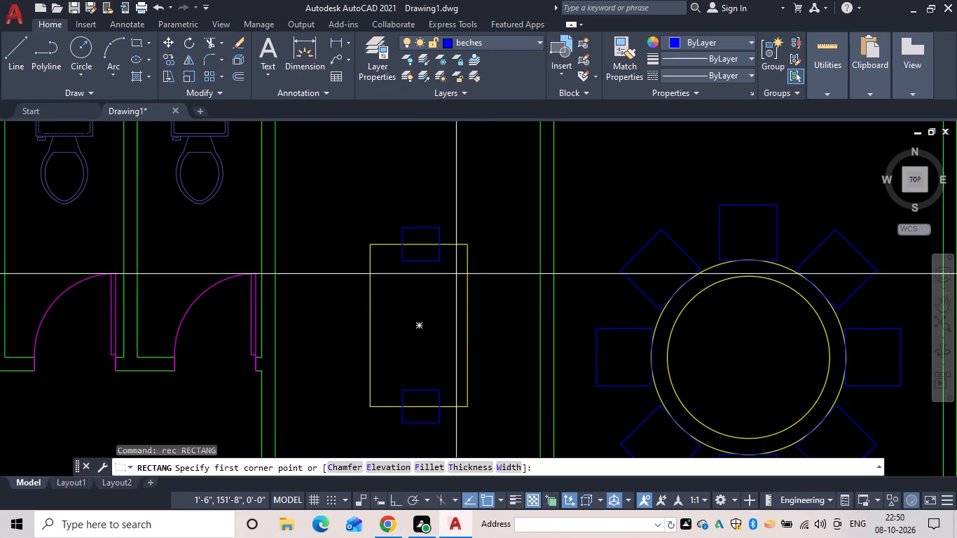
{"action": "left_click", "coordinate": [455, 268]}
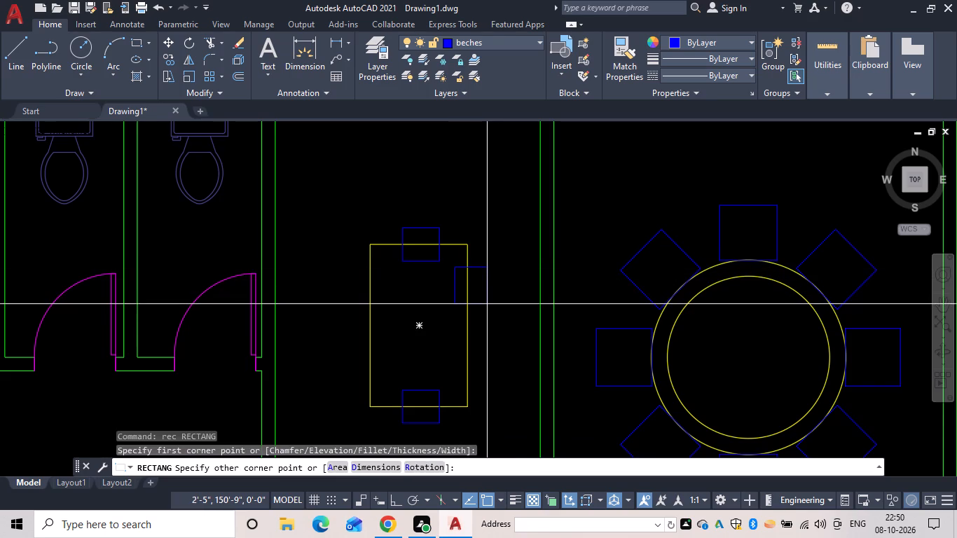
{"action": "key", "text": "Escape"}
Copy the south seat straight north to a spot inside the table, just below the north seat.
{"action": "key", "text": "c"}
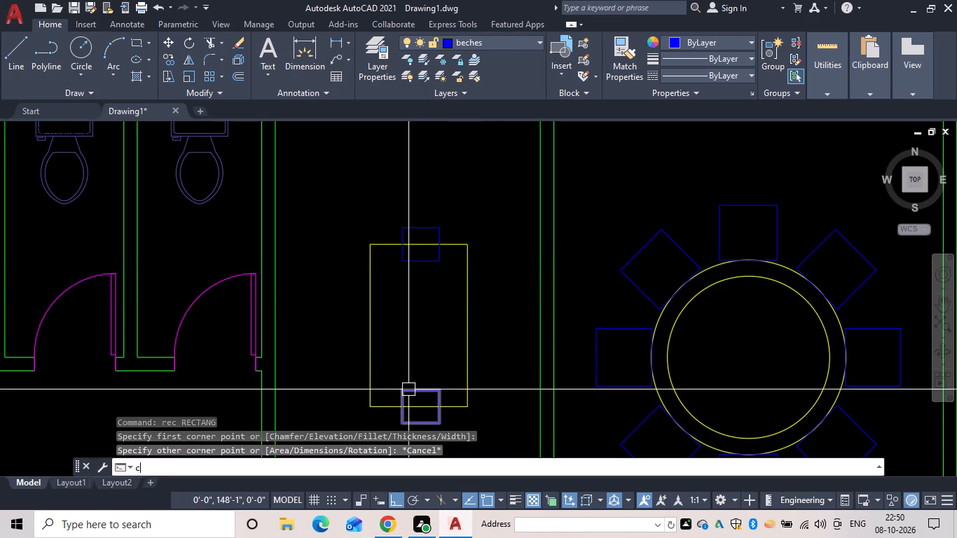
{"action": "type", "text": "o"}
{"action": "key", "text": "space"}
{"action": "left_click", "coordinate": [407, 391]}
{"action": "key", "text": "space"}
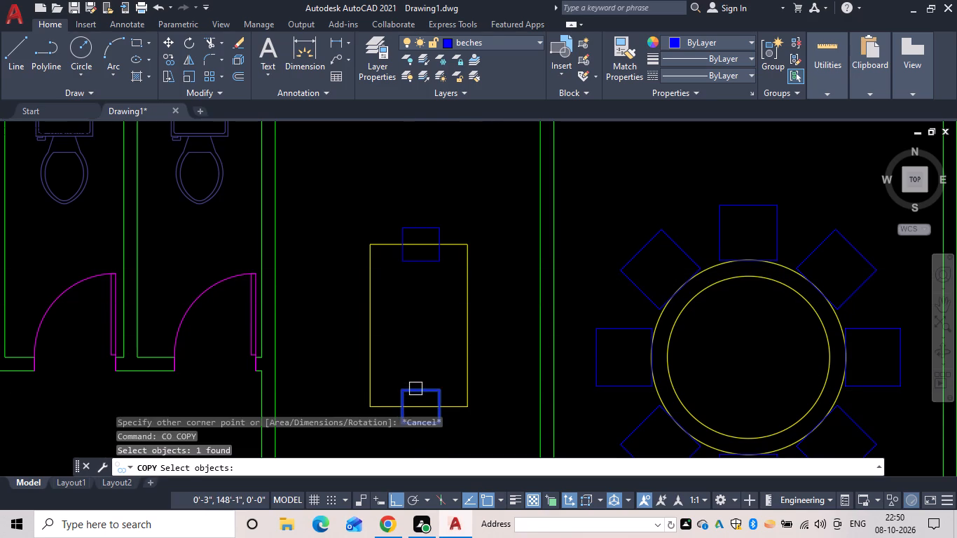
{"action": "left_click", "coordinate": [441, 390]}
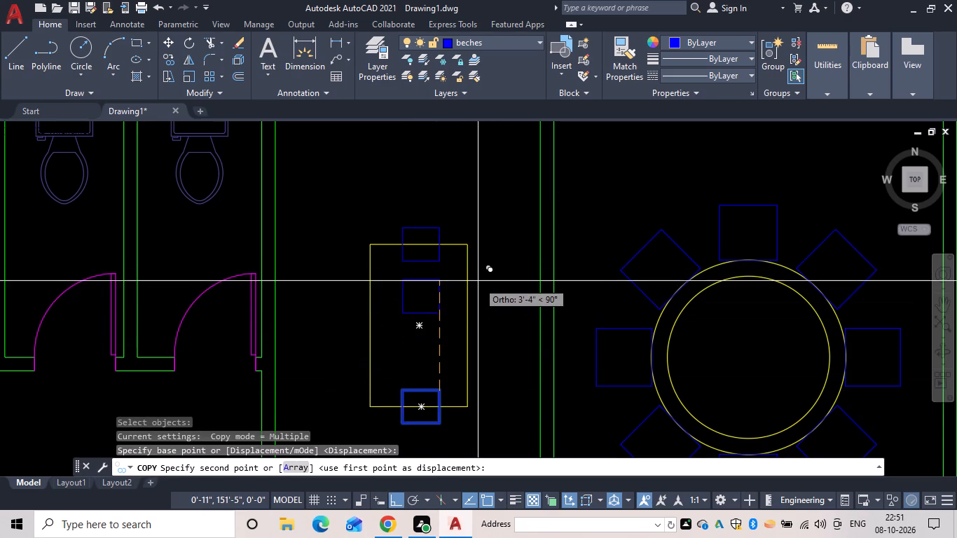
{"action": "left_click", "coordinate": [478, 275]}
{"action": "key", "text": "Escape"}
Rotate the copied seat inside the table by 270° about its southeast corner.
{"action": "key", "text": "r"}
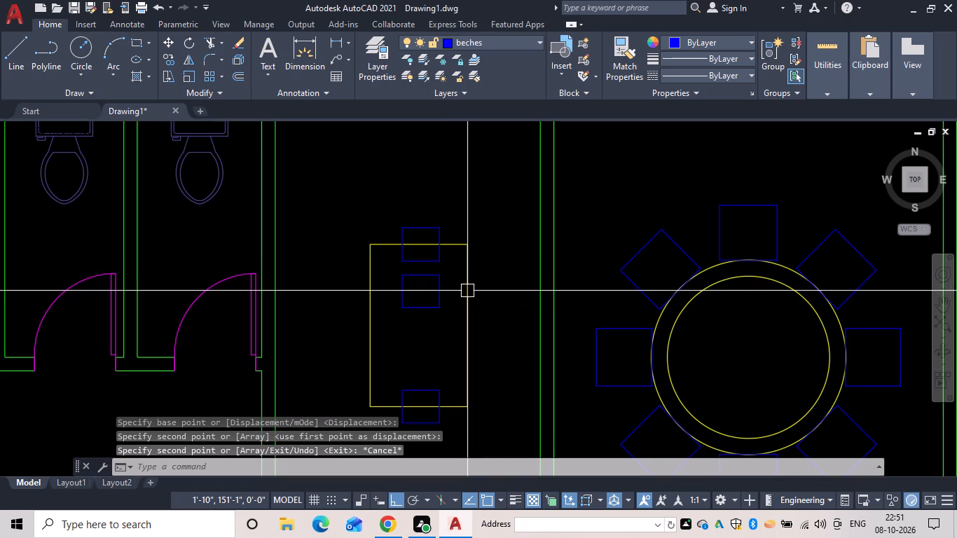
{"action": "type", "text": "o"}
{"action": "key", "text": "space"}
{"action": "left_click", "coordinate": [433, 295]}
{"action": "key", "text": "space"}
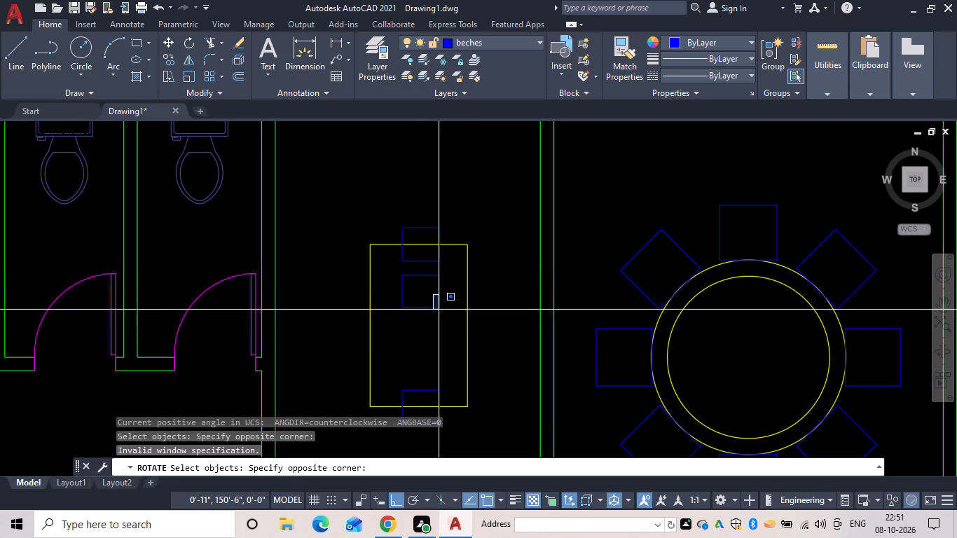
{"action": "key", "text": "Escape"}
{"action": "key", "text": "r"}
{"action": "key", "text": "o"}
{"action": "key", "text": "space"}
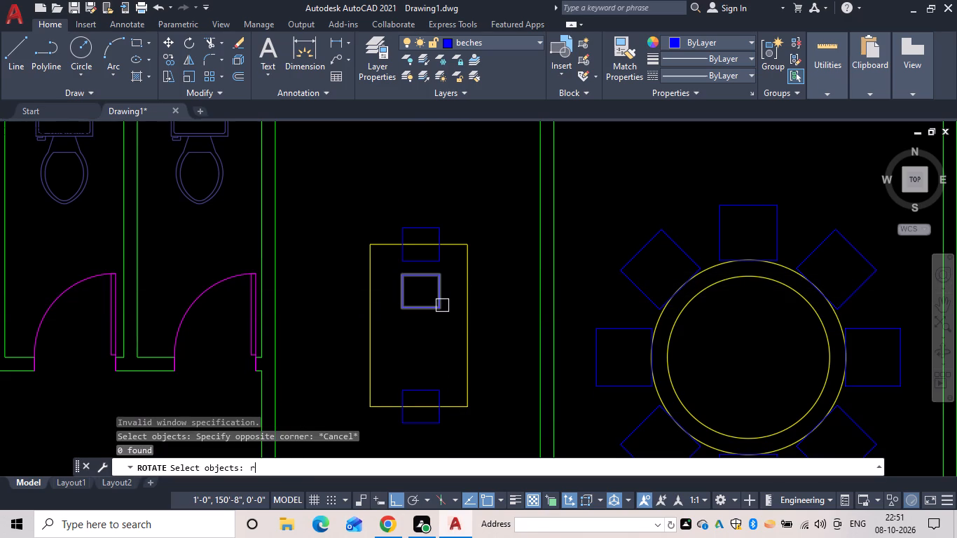
{"action": "left_click", "coordinate": [436, 308]}
{"action": "key", "text": "space"}
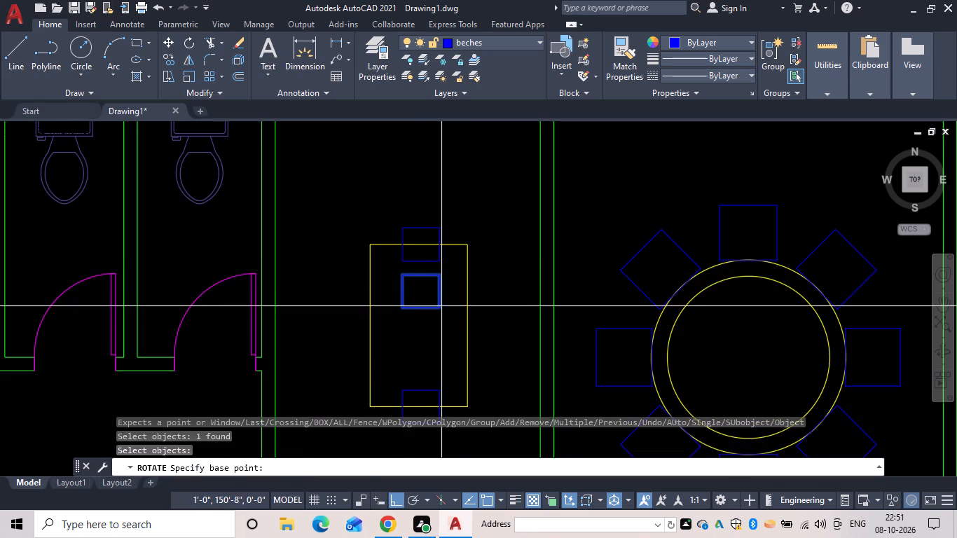
{"action": "left_click", "coordinate": [440, 307]}
{"action": "left_click", "coordinate": [434, 337]}
{"action": "key", "text": "Escape"}
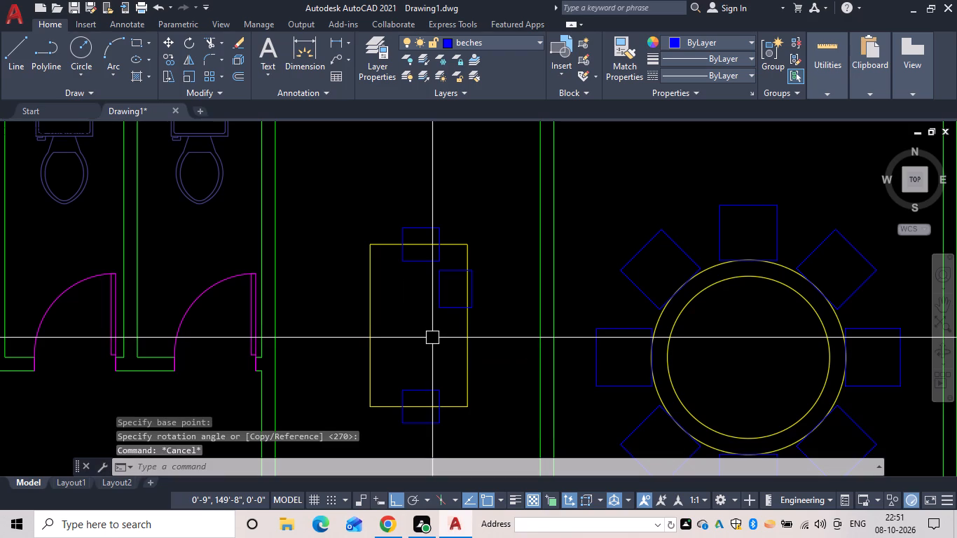
Move the rotated seat inside the table straight east so it is centred across the table's east edge.
{"action": "key", "text": "m"}
{"action": "key", "text": "space"}
{"action": "left_click", "coordinate": [437, 300]}
{"action": "key", "text": "space"}
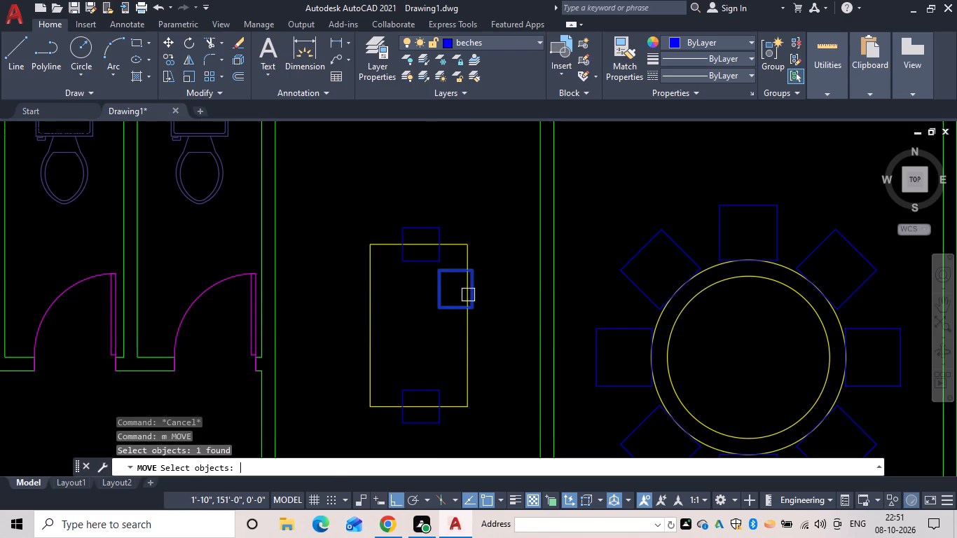
{"action": "left_click", "coordinate": [469, 291]}
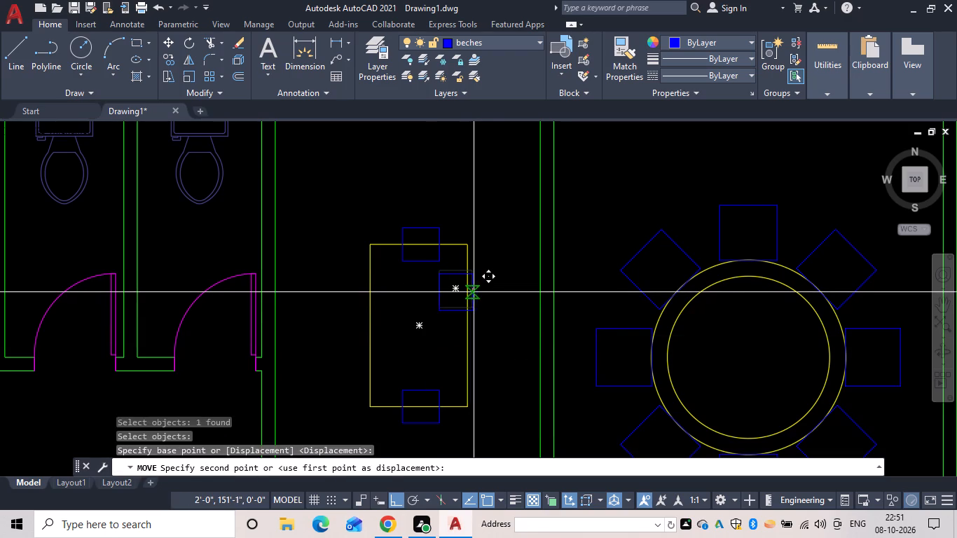
{"action": "left_click", "coordinate": [484, 292]}
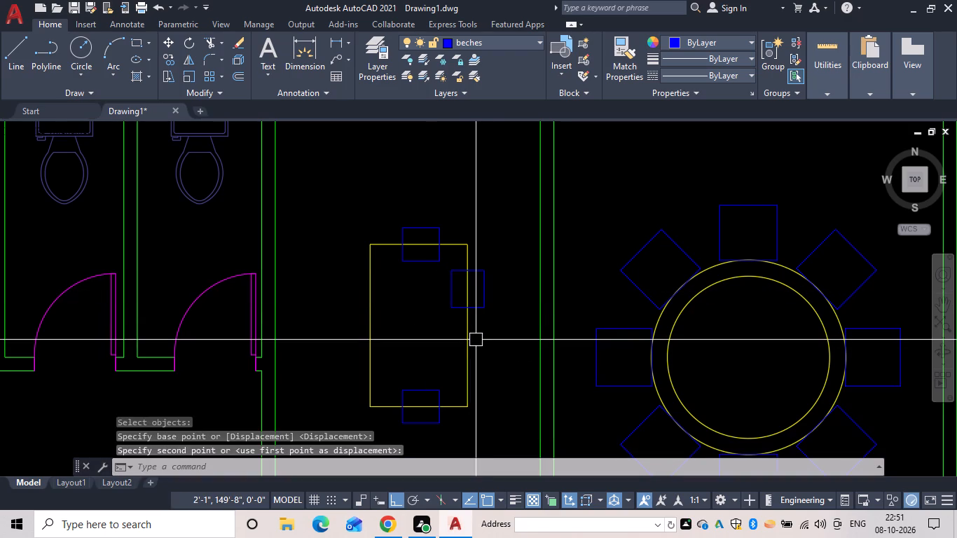
{"action": "key", "text": "Escape"}
Copy the east-edge seat about 2'-2" straight south along the same table edge.
{"action": "key", "text": "c"}
{"action": "key", "text": "o"}
{"action": "key", "text": "space"}
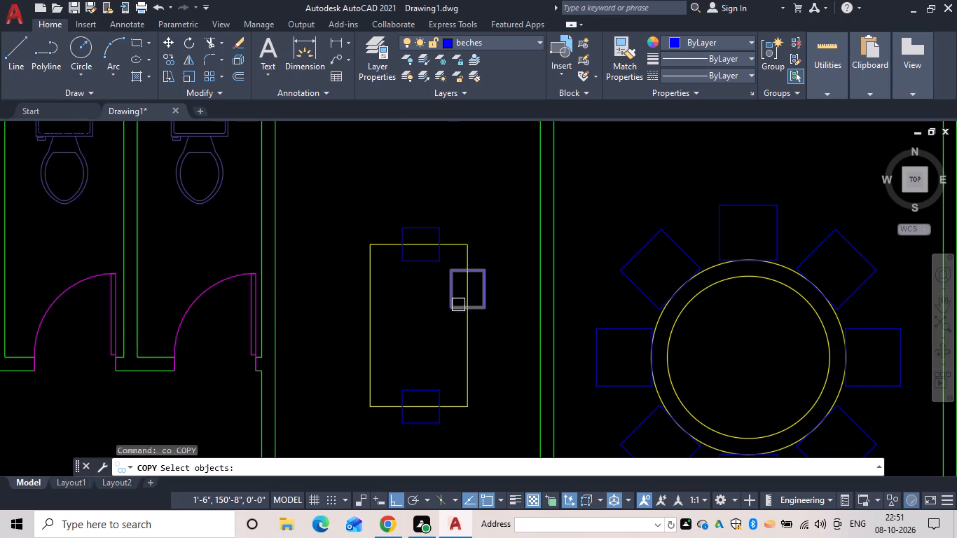
{"action": "left_click", "coordinate": [489, 304]}
{"action": "key", "text": "space"}
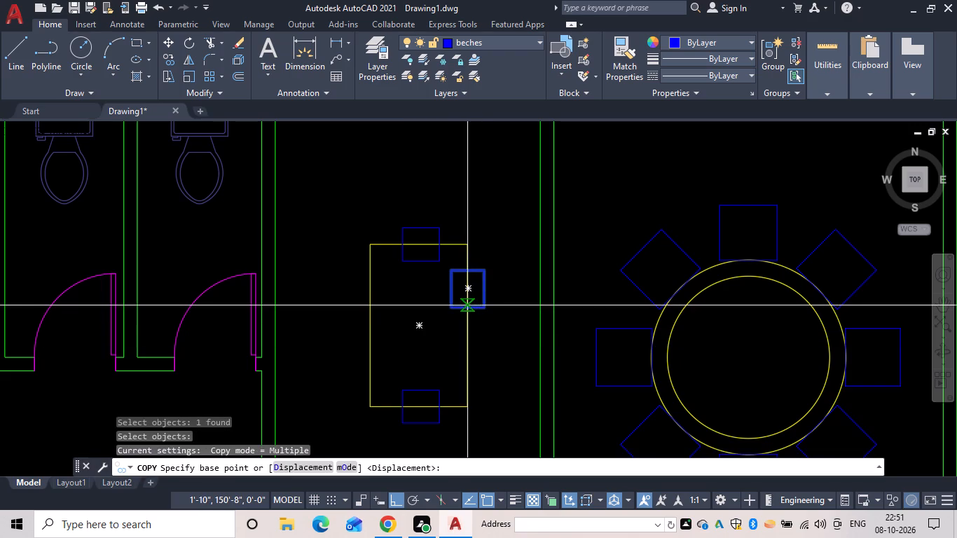
{"action": "left_click_drag", "start_coordinate": [467, 307], "coordinate": [469, 313]}
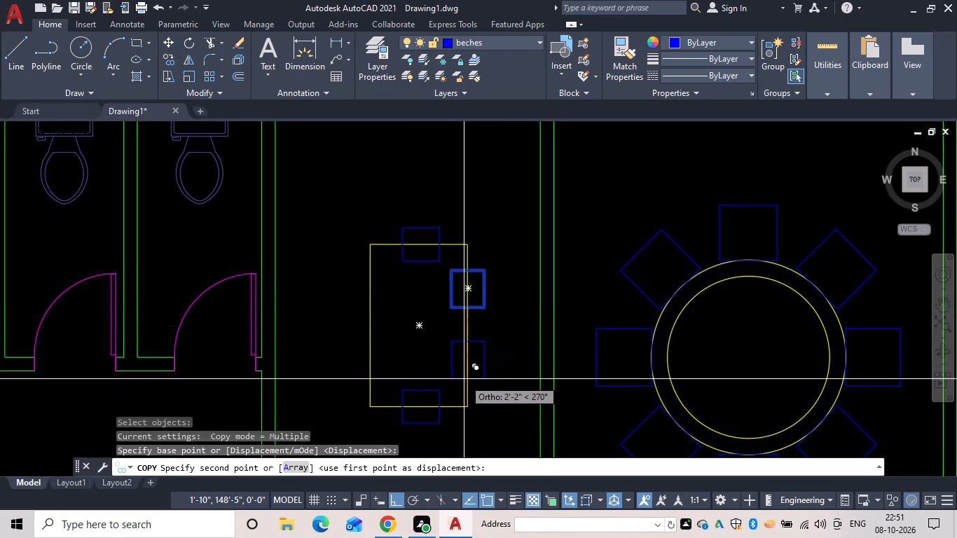
{"action": "left_click", "coordinate": [464, 379]}
{"action": "key", "text": "Escape"}
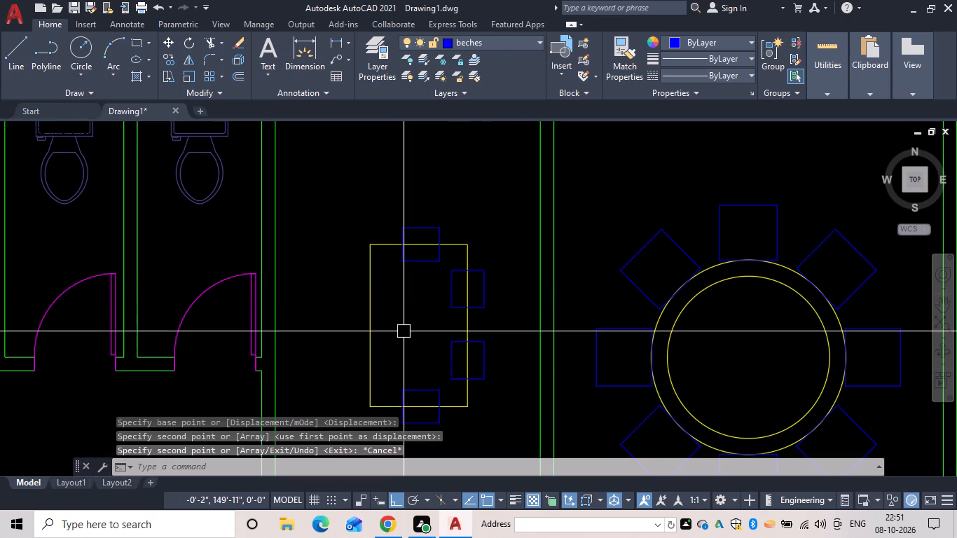
Mirror the two east seats across the table's vertical centre line onto the west edge, keeping the source seats.
{"action": "type", "text": "mi"}
{"action": "key", "text": "space"}
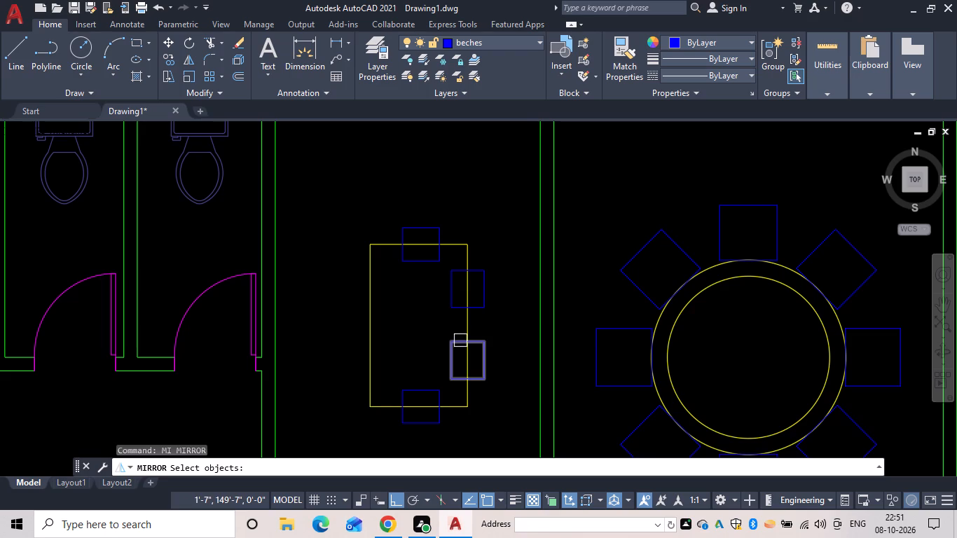
{"action": "left_click", "coordinate": [460, 340]}
{"action": "left_click", "coordinate": [459, 311]}
{"action": "key", "text": "space"}
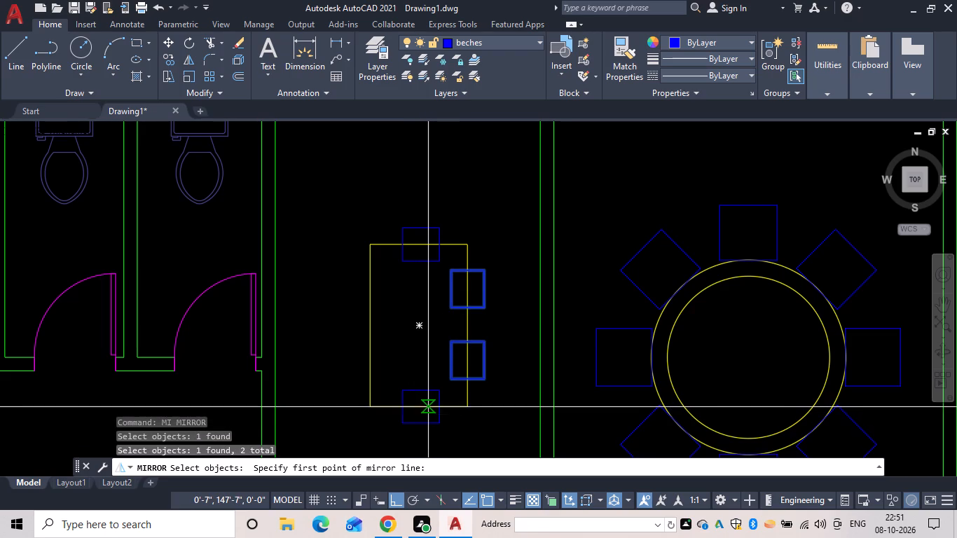
{"action": "left_click_drag", "start_coordinate": [420, 406], "coordinate": [422, 394]}
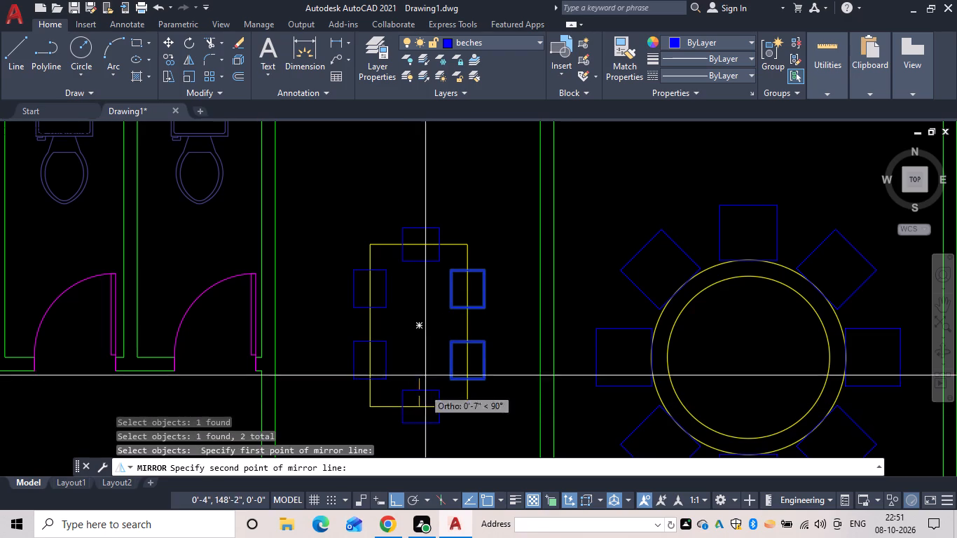
{"action": "left_click", "coordinate": [427, 308]}
{"action": "type", "text": "n"}
{"action": "key", "text": "space"}
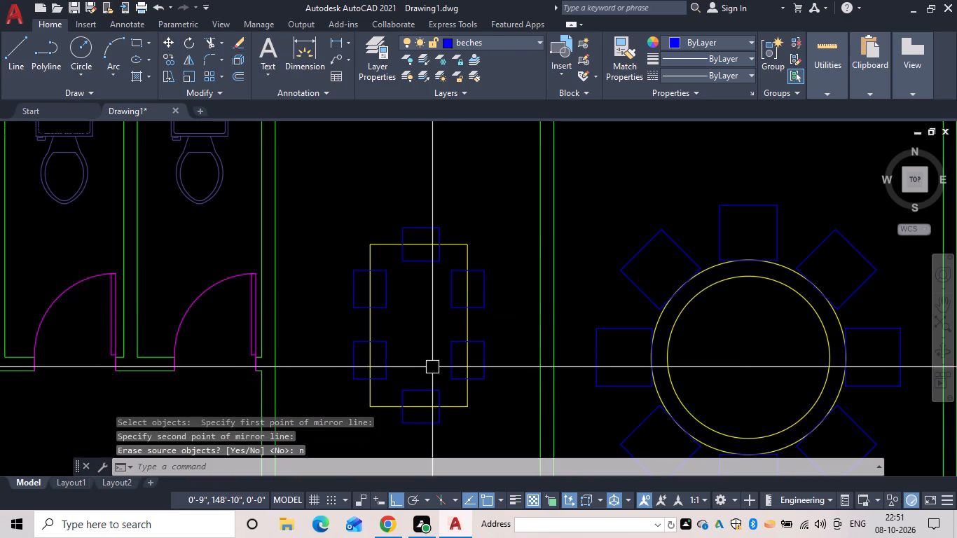
Draw an L-shaped line in the room below the toilets, about 7 ft east from the west wall and down to the south wall.
{"action": "scroll", "coordinate": [435, 368], "scroll_direction": "down", "scroll_amount": 2}
{"action": "middle_click_drag", "start_coordinate": [436, 362], "coordinate": [439, 352]}
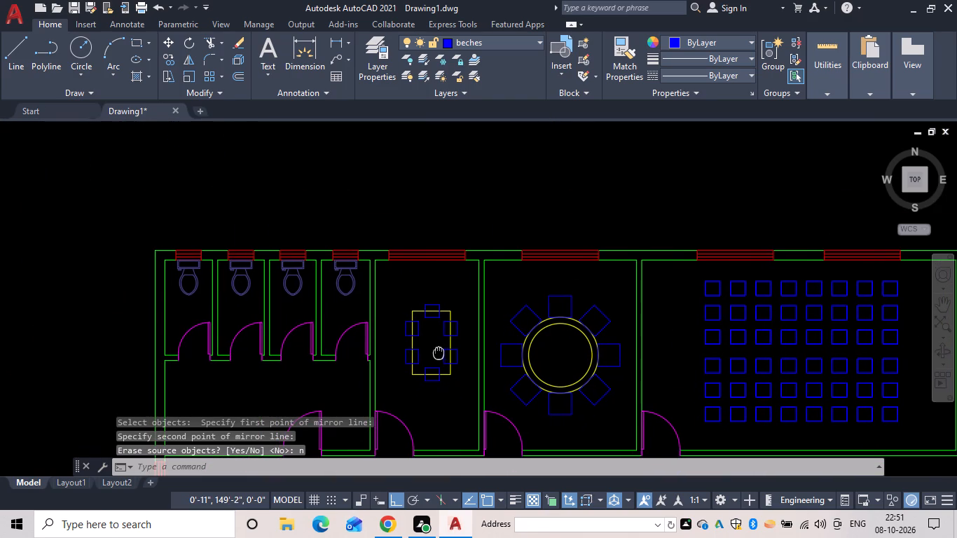
{"action": "middle_click_drag", "start_coordinate": [439, 352], "coordinate": [439, 350]}
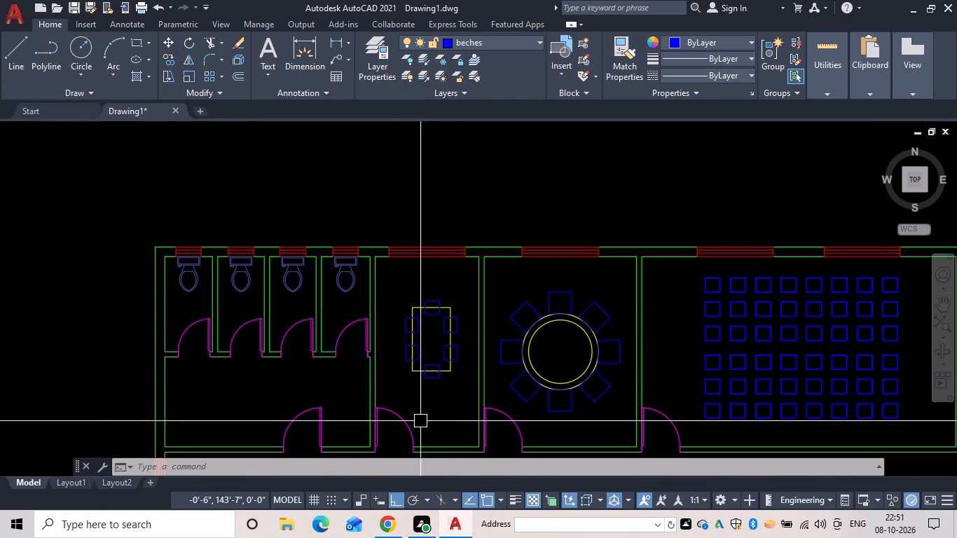
{"action": "middle_click_drag", "start_coordinate": [303, 397], "coordinate": [373, 329]}
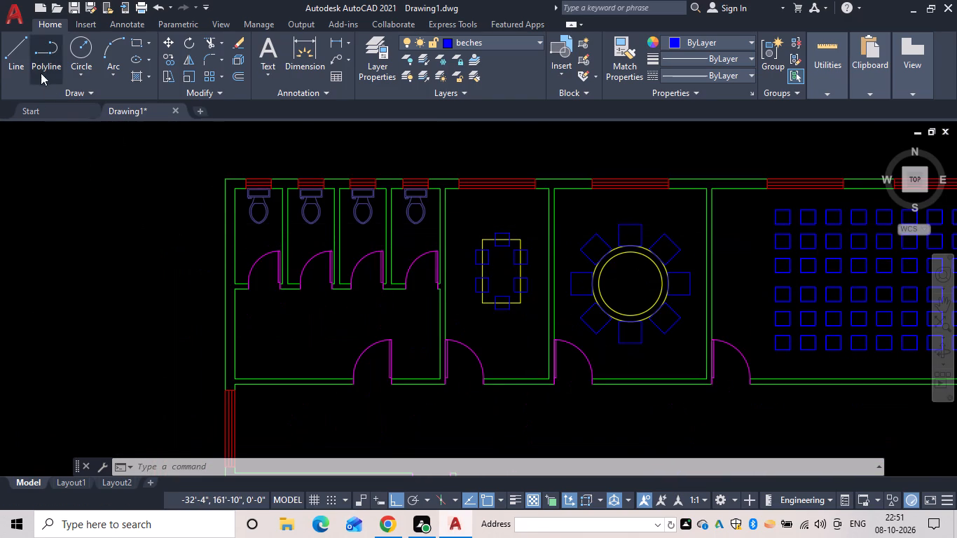
{"action": "double_click", "coordinate": [25, 64]}
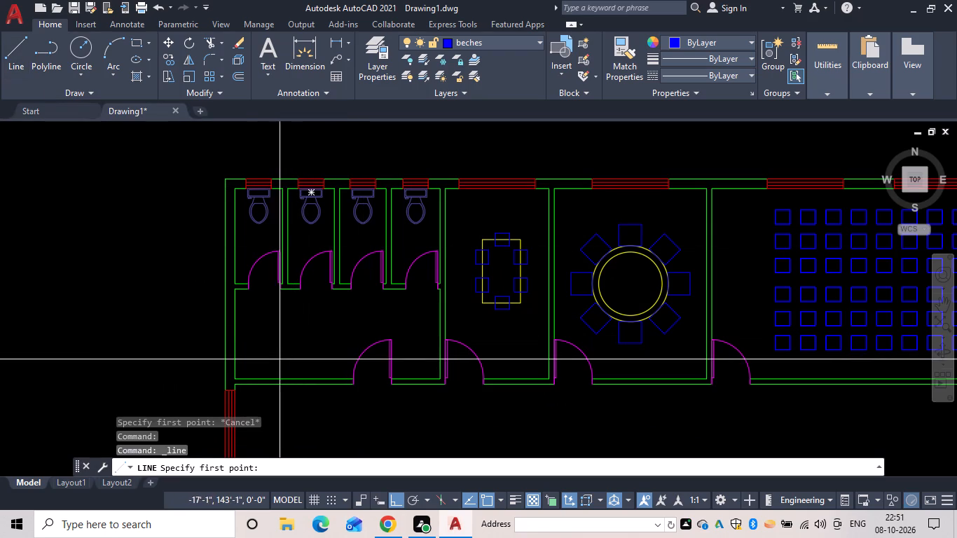
{"action": "left_click", "coordinate": [236, 349]}
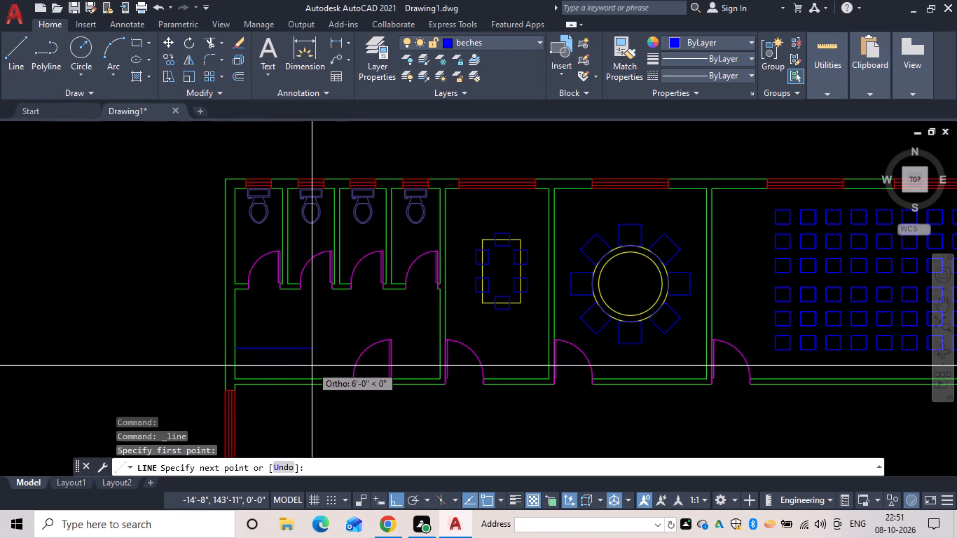
{"action": "left_click", "coordinate": [330, 359]}
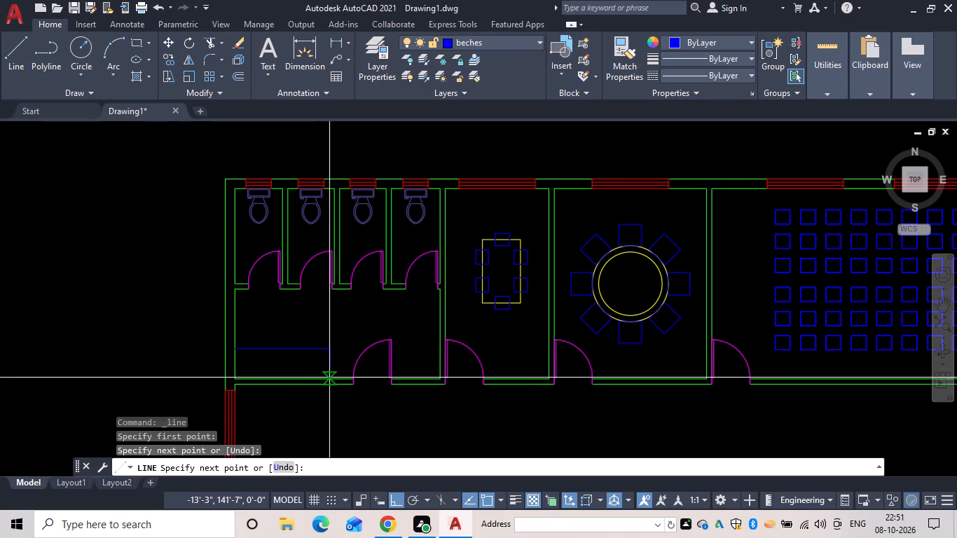
{"action": "left_click", "coordinate": [330, 377]}
{"action": "key", "text": "Escape"}
{"action": "key", "text": "Escape"}
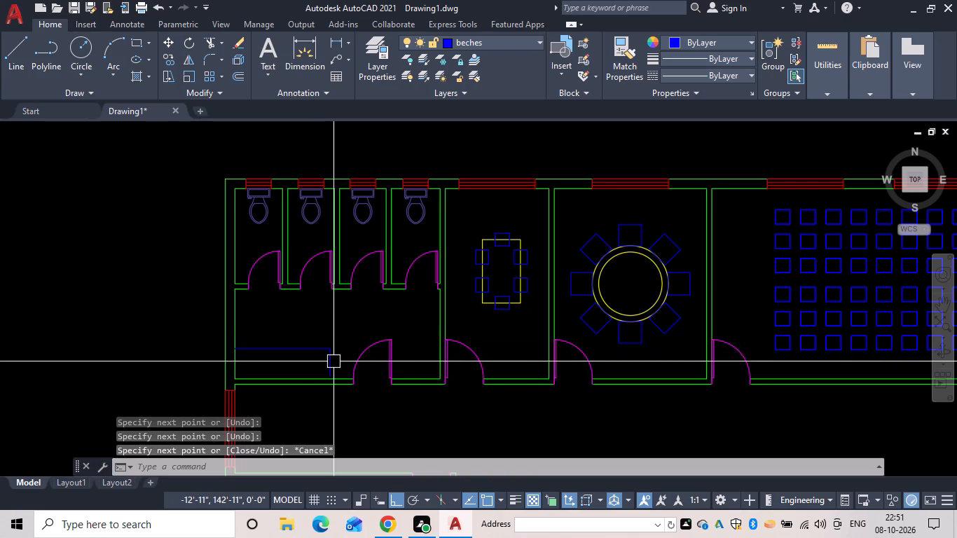
Draw a circle inside the outlined area in the southwest corner of the room below the toilets.
{"action": "type", "text": "c"}
{"action": "key", "text": "space"}
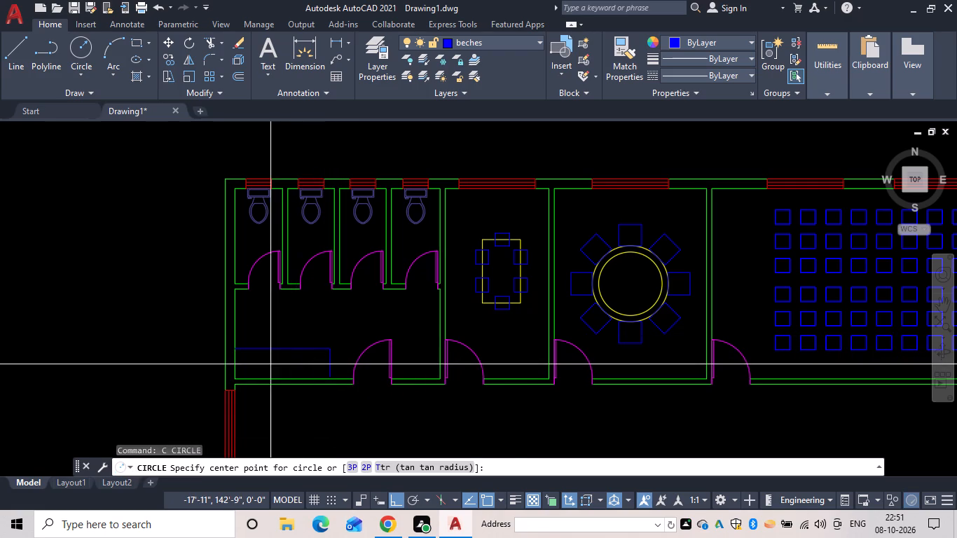
{"action": "middle_click_drag", "start_coordinate": [270, 364], "coordinate": [329, 341]}
{"action": "scroll", "coordinate": [304, 350], "scroll_direction": "up", "scroll_amount": 1}
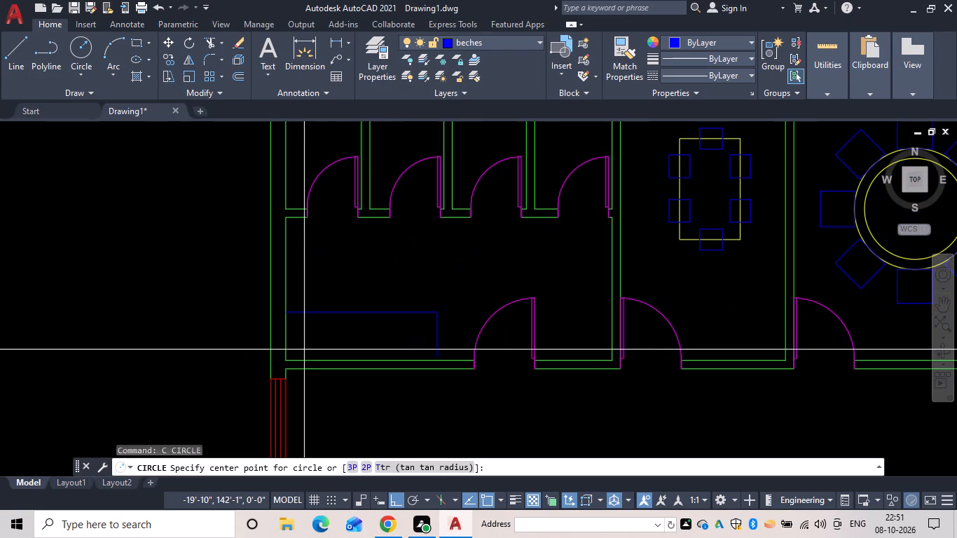
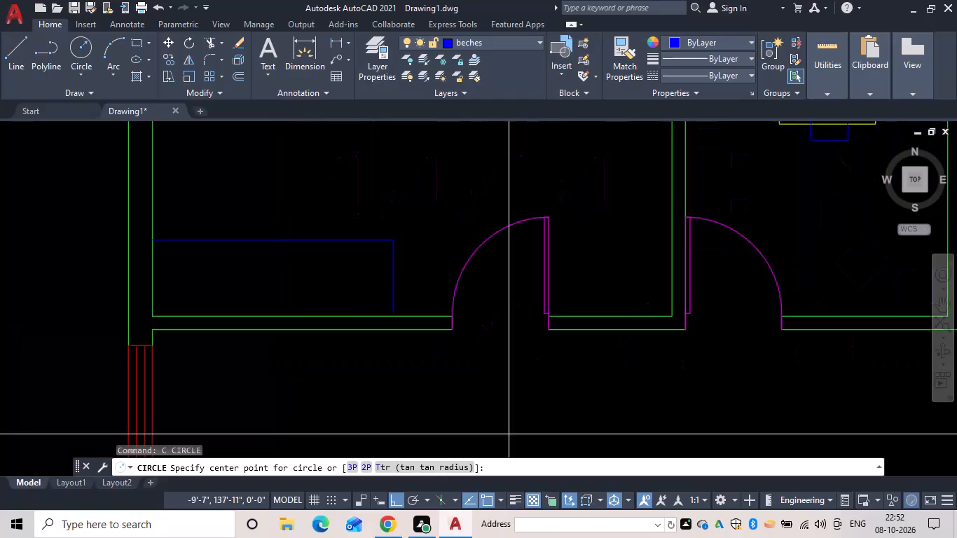
Extend the short end line of the blue counter until it meets the room's bottom wall.
{"action": "scroll", "coordinate": [509, 434], "scroll_direction": "up", "scroll_amount": 1}
{"action": "key", "text": "Escape"}
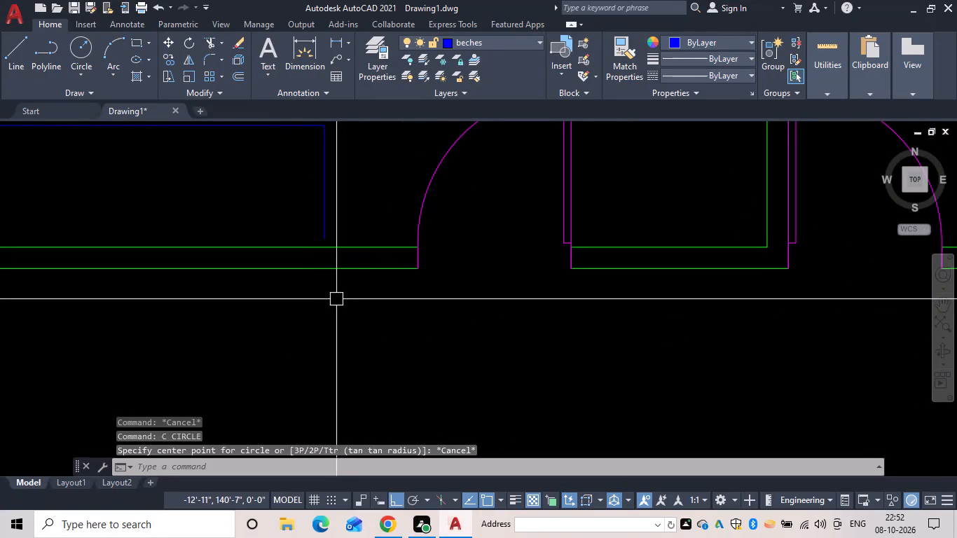
{"action": "type", "text": "ex"}
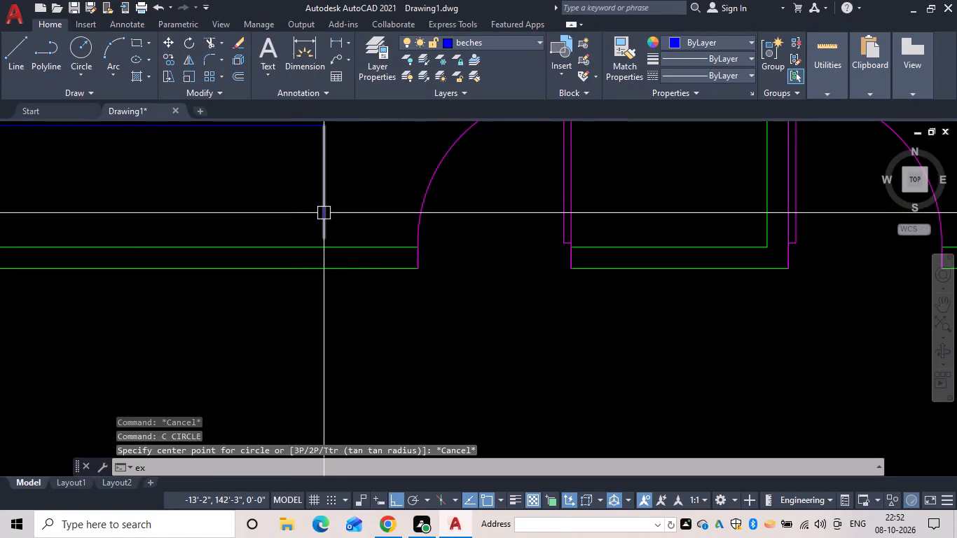
{"action": "key", "text": "space"}
{"action": "left_click", "coordinate": [324, 210]}
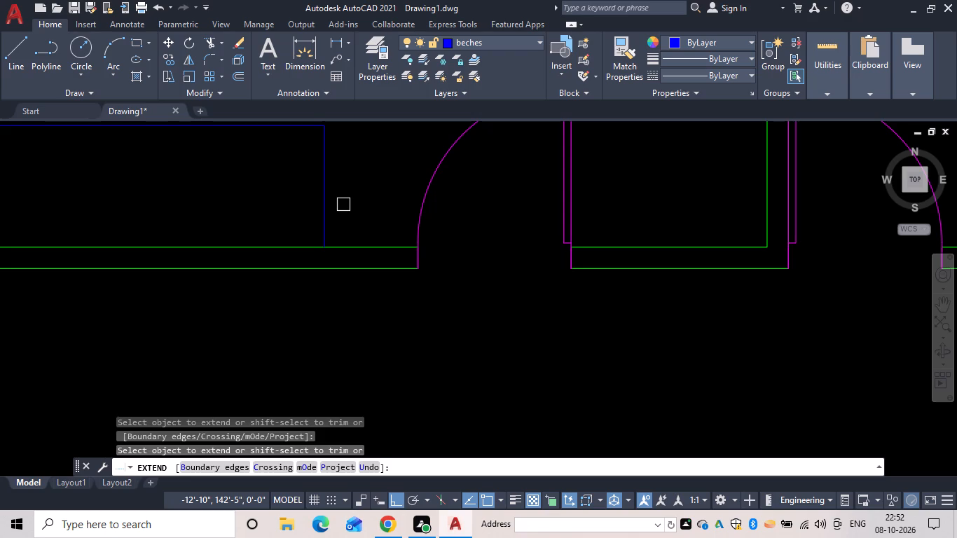
{"action": "key", "text": "Escape"}
Draw a small circle inside the counter near its west end, beside the outer wall, as a basin outline.
{"action": "scroll", "coordinate": [339, 201], "scroll_direction": "down", "scroll_amount": 3}
{"action": "middle_click_drag", "start_coordinate": [338, 201], "coordinate": [434, 218]}
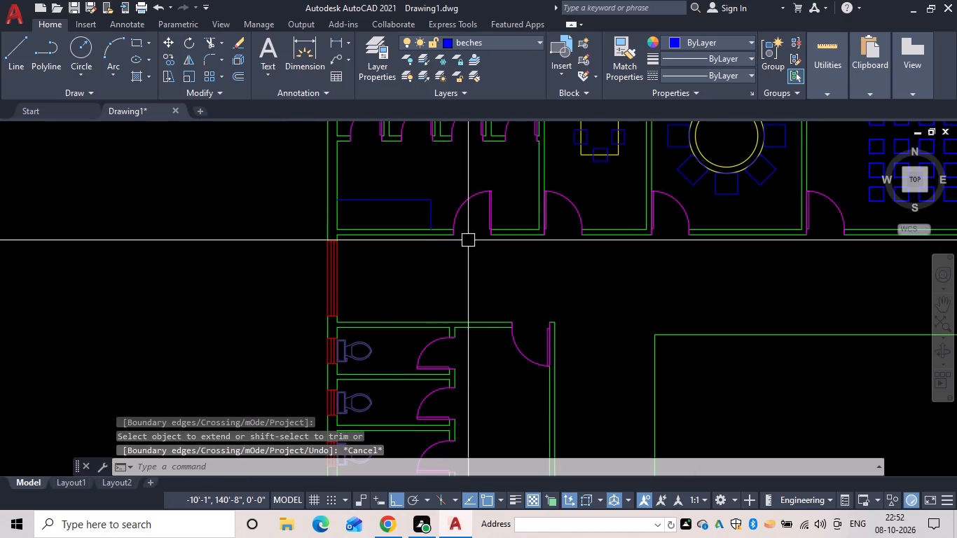
{"action": "key", "text": "c"}
{"action": "key", "text": "space"}
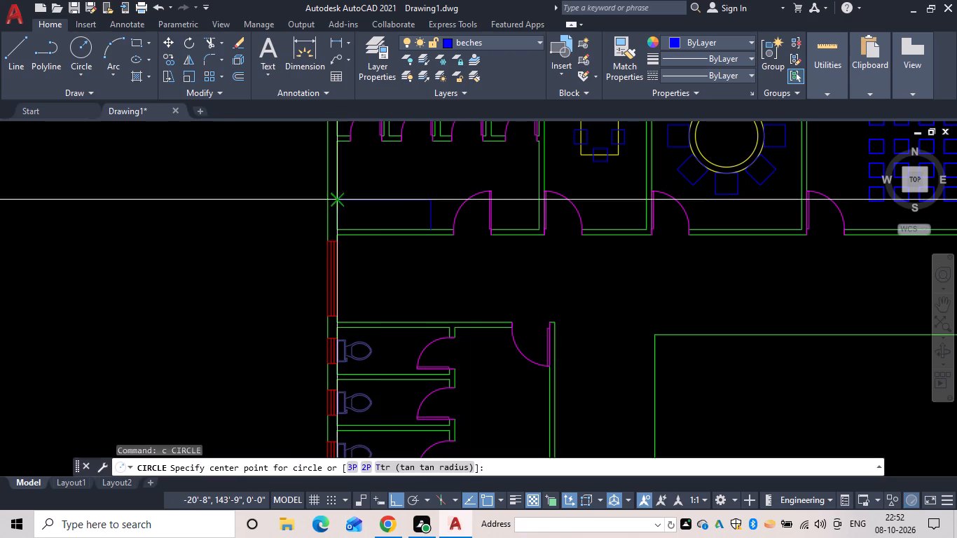
{"action": "scroll", "coordinate": [353, 221], "scroll_direction": "up", "scroll_amount": 2}
{"action": "left_click", "coordinate": [344, 208]}
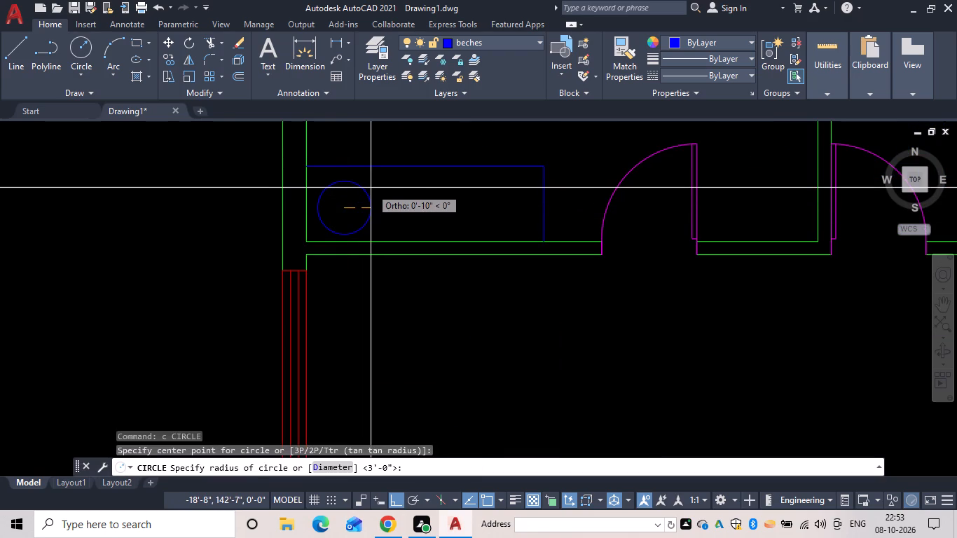
{"action": "left_click", "coordinate": [366, 191]}
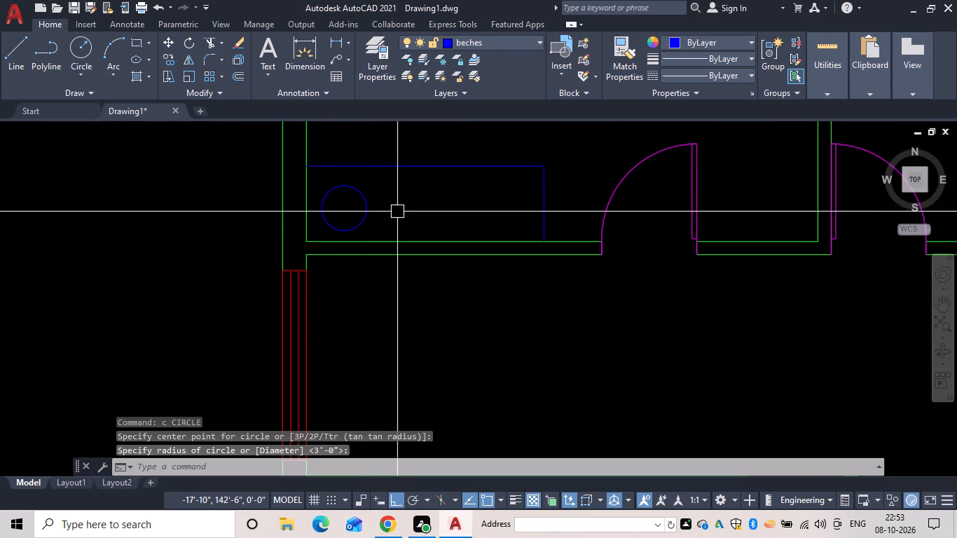
Copy the basin circle twice horizontally along the counter, to its middle and to its east end.
{"action": "key", "text": "c"}
{"action": "type", "text": "o"}
{"action": "key", "text": "space"}
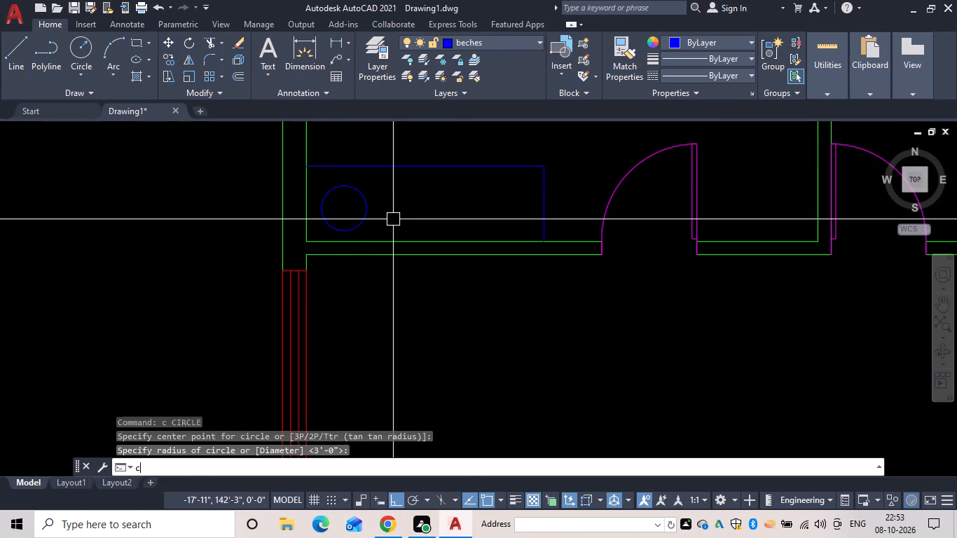
{"action": "key", "text": "Escape"}
{"action": "type", "text": "co"}
{"action": "key", "text": "space"}
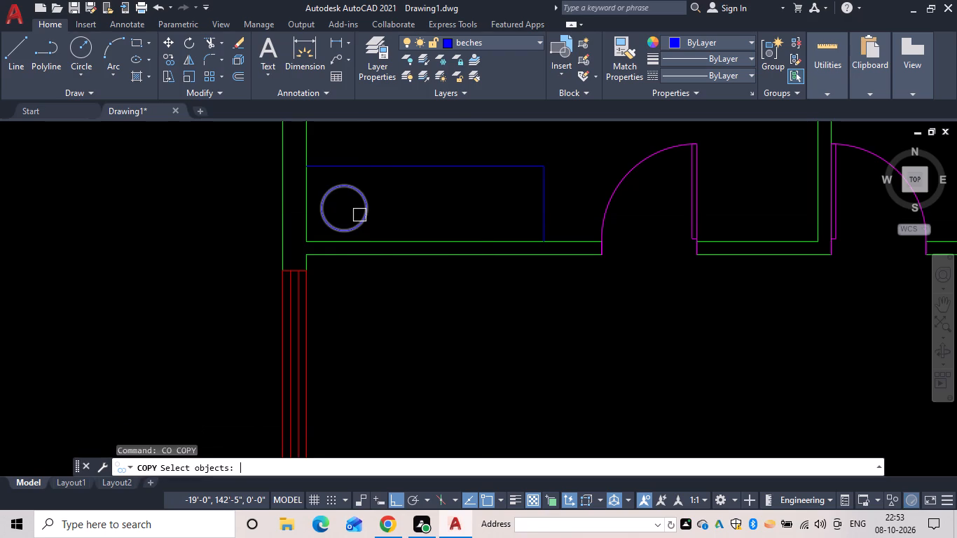
{"action": "left_click", "coordinate": [376, 209]}
{"action": "left_click", "coordinate": [357, 212]}
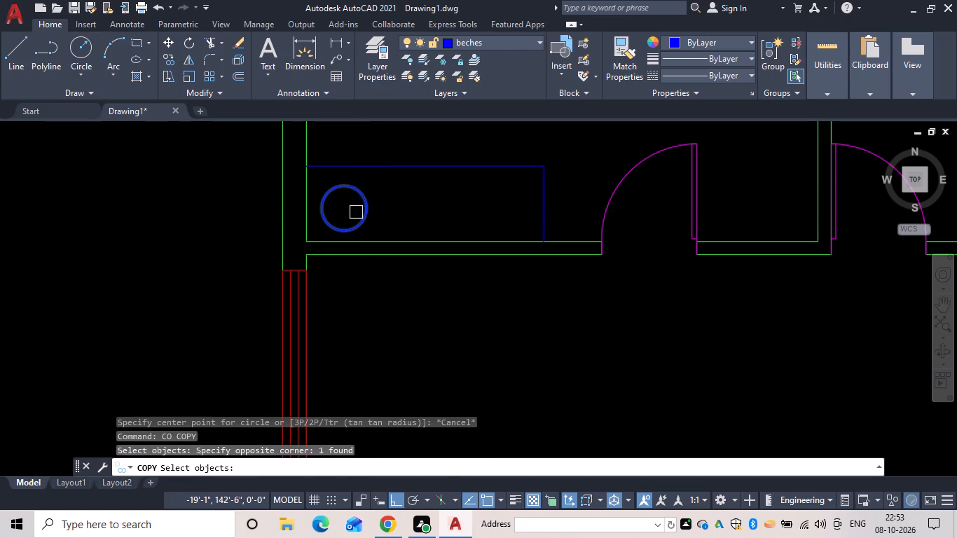
{"action": "key", "text": "space"}
{"action": "left_click_drag", "start_coordinate": [358, 210], "coordinate": [366, 210]}
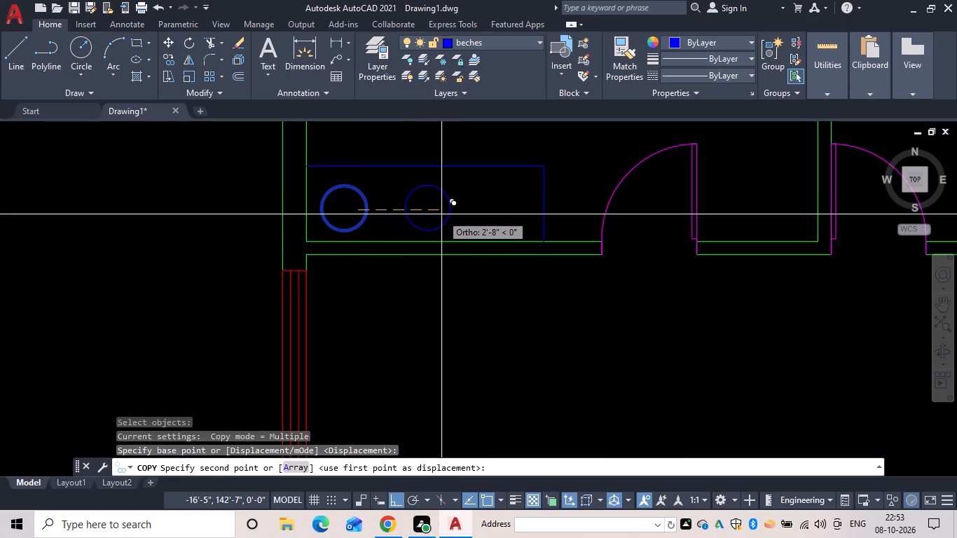
{"action": "left_click", "coordinate": [438, 215]}
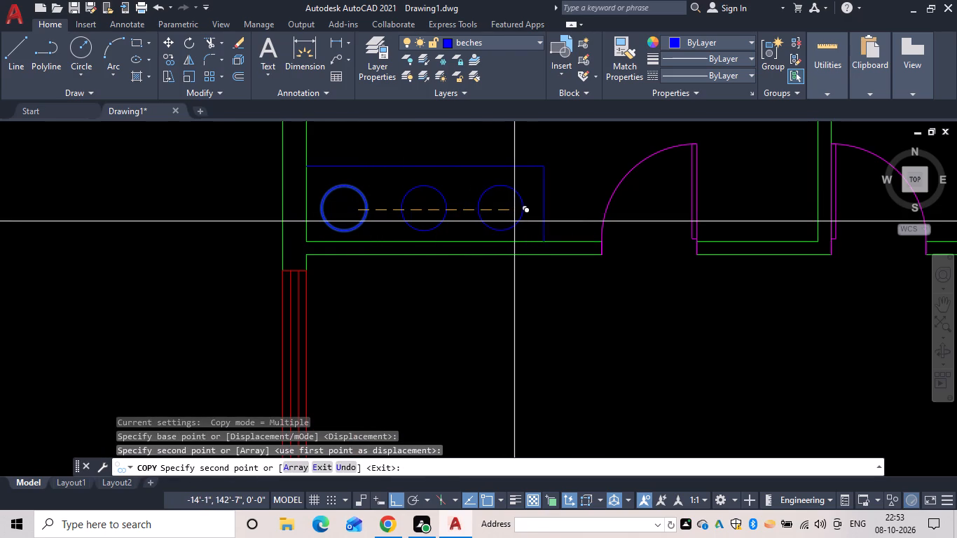
{"action": "left_click", "coordinate": [514, 221]}
{"action": "key", "text": "Escape"}
Offset each of the three basin circles inward by 1 inch.
{"action": "type", "text": "of 1"}
{"action": "key", "text": "space"}
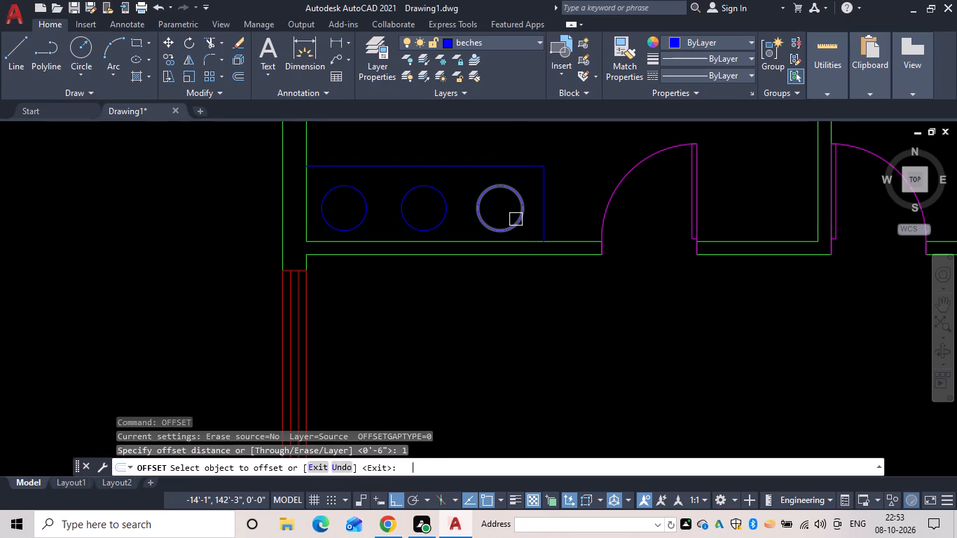
{"action": "left_click_drag", "start_coordinate": [522, 199], "coordinate": [498, 207]}
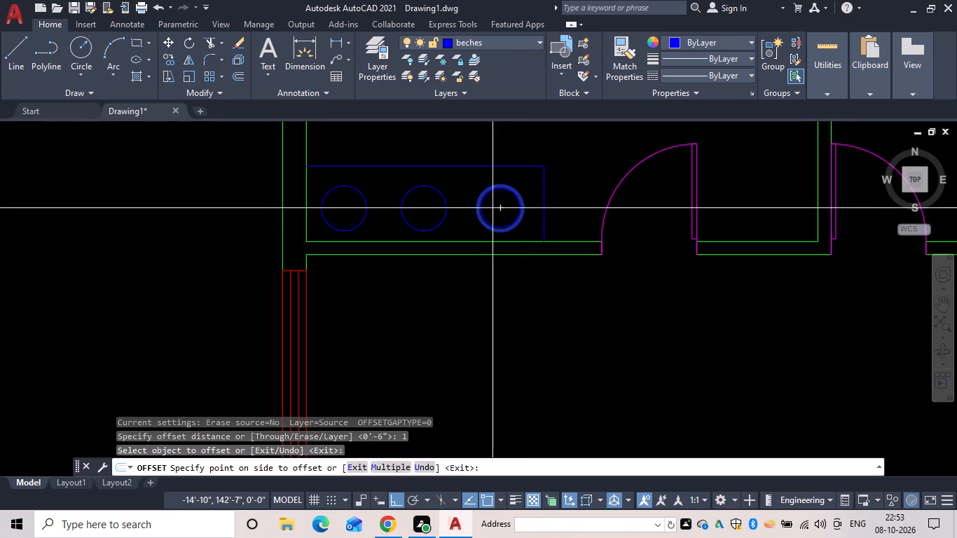
{"action": "left_click_drag", "start_coordinate": [493, 208], "coordinate": [483, 211]}
{"action": "left_click_drag", "start_coordinate": [442, 201], "coordinate": [434, 203]}
{"action": "left_click", "coordinate": [413, 212]}
{"action": "left_click_drag", "start_coordinate": [369, 206], "coordinate": [342, 212]}
{"action": "left_click", "coordinate": [338, 212]}
Offset the inner ring of each of the three basins inward by another 1 inch.
{"action": "scroll", "coordinate": [364, 219], "scroll_direction": "up", "scroll_amount": 2}
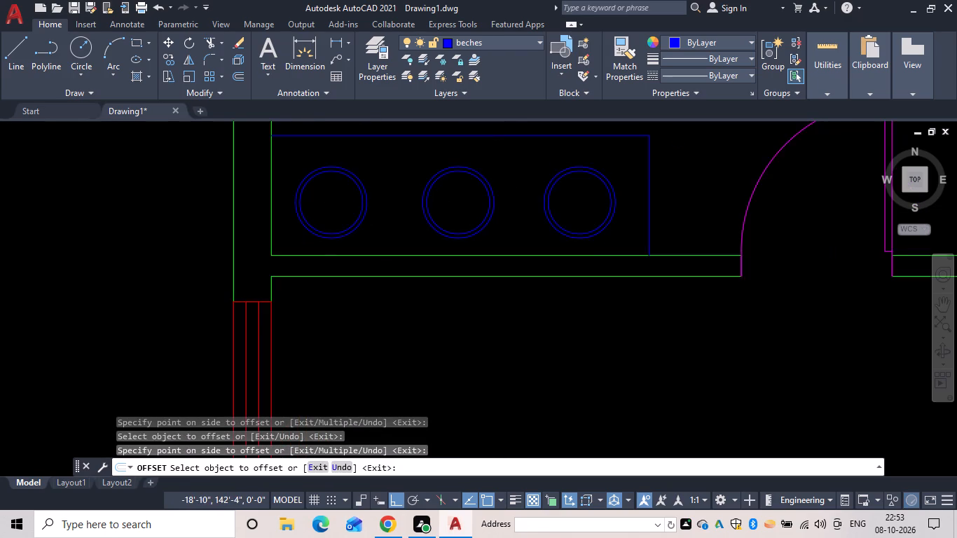
{"action": "left_click", "coordinate": [363, 190]}
{"action": "left_click", "coordinate": [315, 207]}
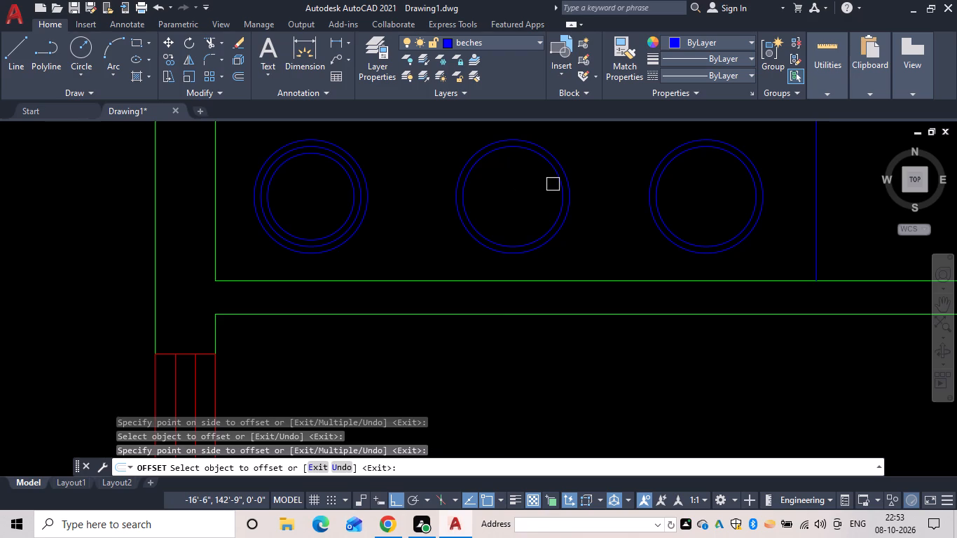
{"action": "left_click_drag", "start_coordinate": [556, 181], "coordinate": [521, 195]}
{"action": "left_click_drag", "start_coordinate": [504, 201], "coordinate": [520, 200]}
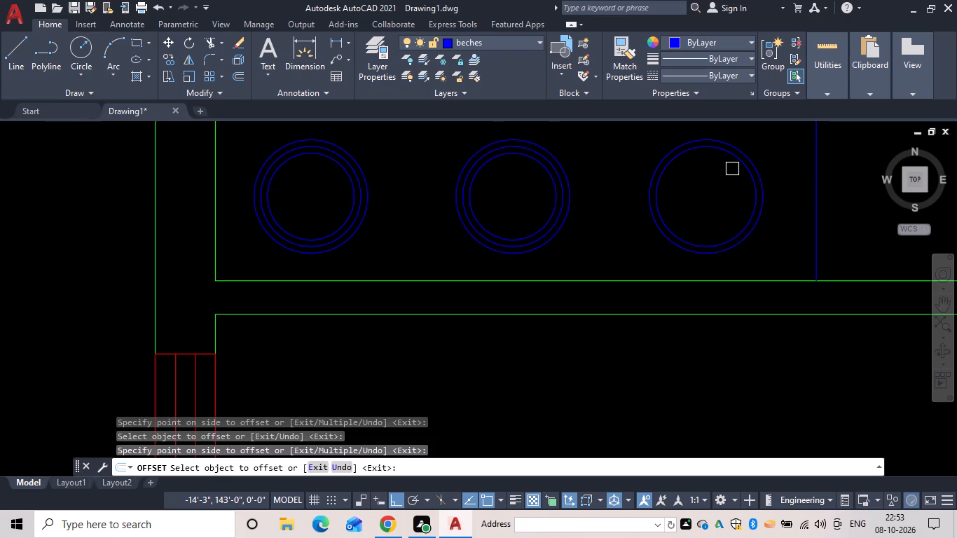
{"action": "left_click", "coordinate": [734, 164]}
{"action": "left_click", "coordinate": [715, 186]}
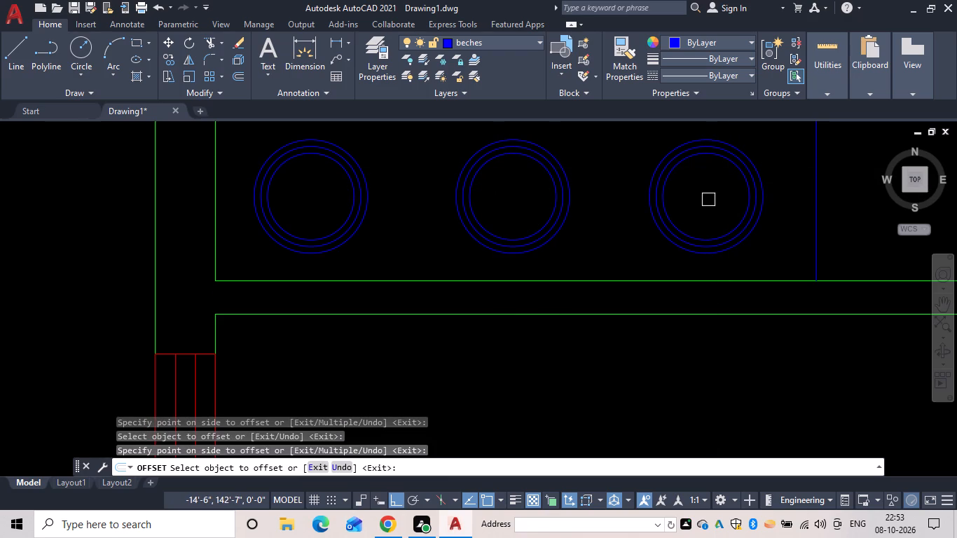
{"action": "scroll", "coordinate": [769, 240], "scroll_direction": "down", "scroll_amount": 1}
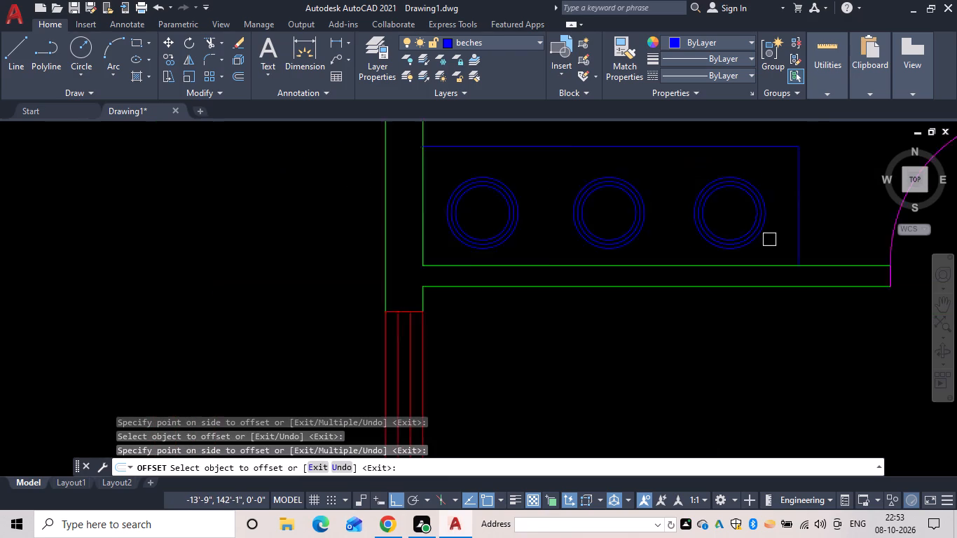
{"action": "scroll", "coordinate": [769, 240], "scroll_direction": "down", "scroll_amount": 2}
{"action": "middle_click_drag", "start_coordinate": [763, 240], "coordinate": [719, 279]}
{"action": "key", "text": "Escape"}
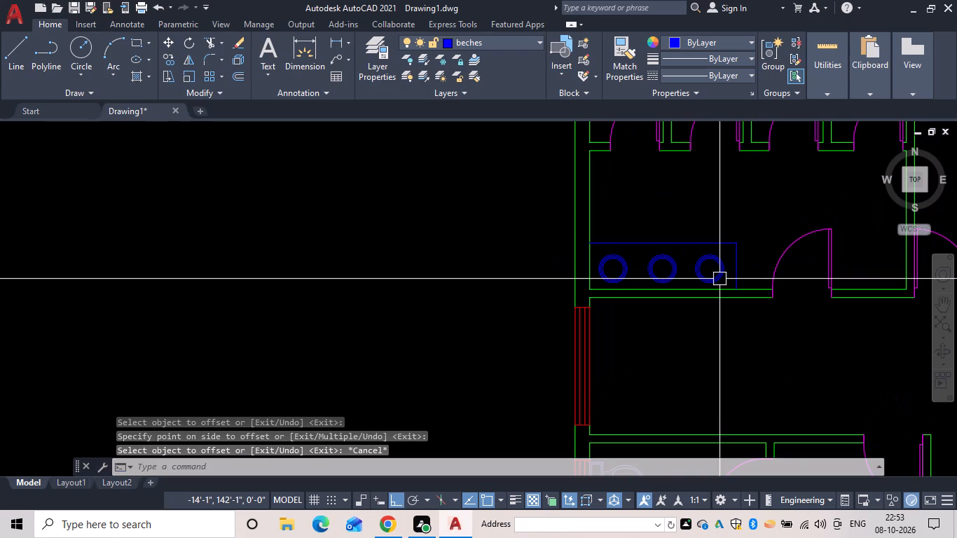
Copy the counter with its three basins straight down to just above the wall of the upper toilet cubicle.
{"action": "type", "text": "co"}
{"action": "key", "text": "space"}
{"action": "left_click_drag", "start_coordinate": [760, 261], "coordinate": [755, 260]}
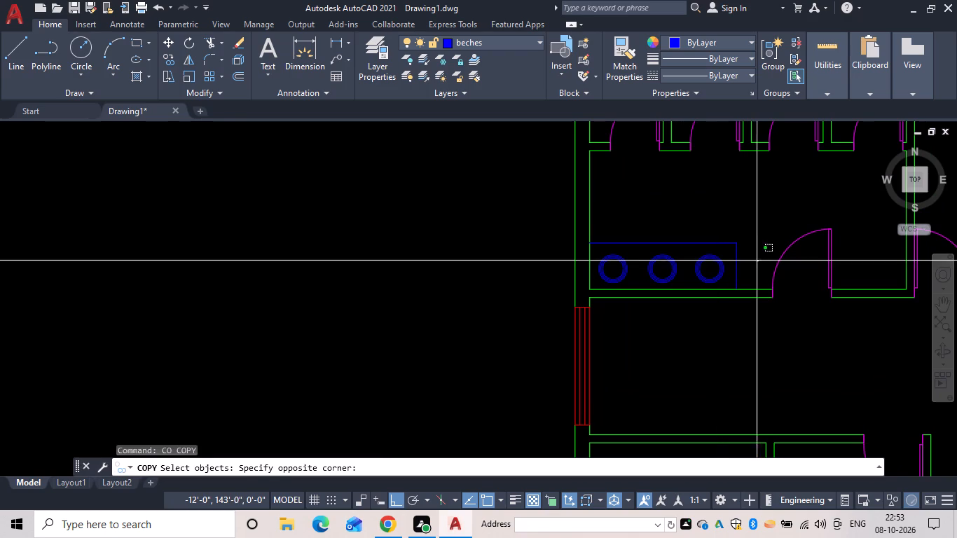
{"action": "left_click_drag", "start_coordinate": [755, 260], "coordinate": [748, 255]}
{"action": "left_click", "coordinate": [614, 220]}
{"action": "key", "text": "space"}
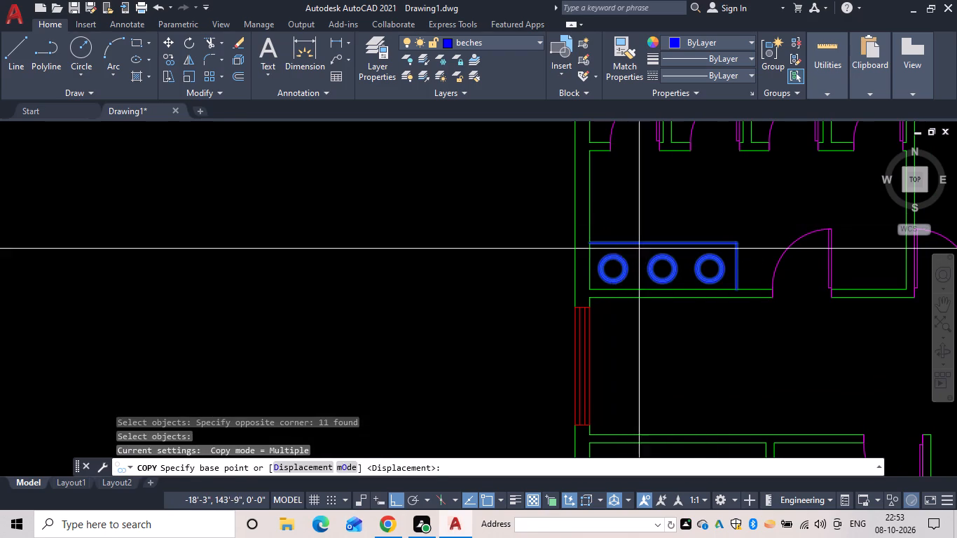
{"action": "left_click", "coordinate": [647, 257]}
{"action": "scroll", "coordinate": [690, 352], "scroll_direction": "down", "scroll_amount": 1}
{"action": "middle_click_drag", "start_coordinate": [685, 345], "coordinate": [677, 218]}
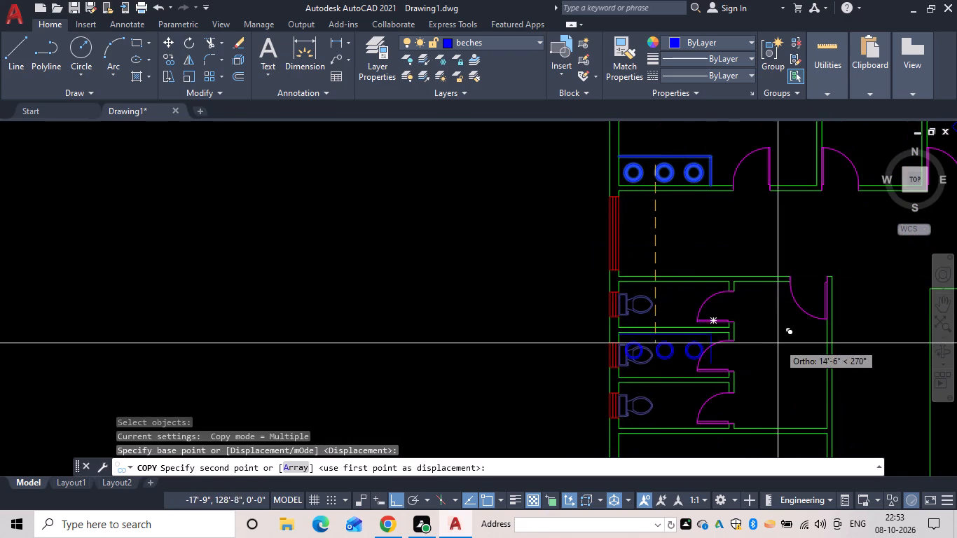
{"action": "left_click", "coordinate": [729, 247]}
{"action": "key", "text": "Escape"}
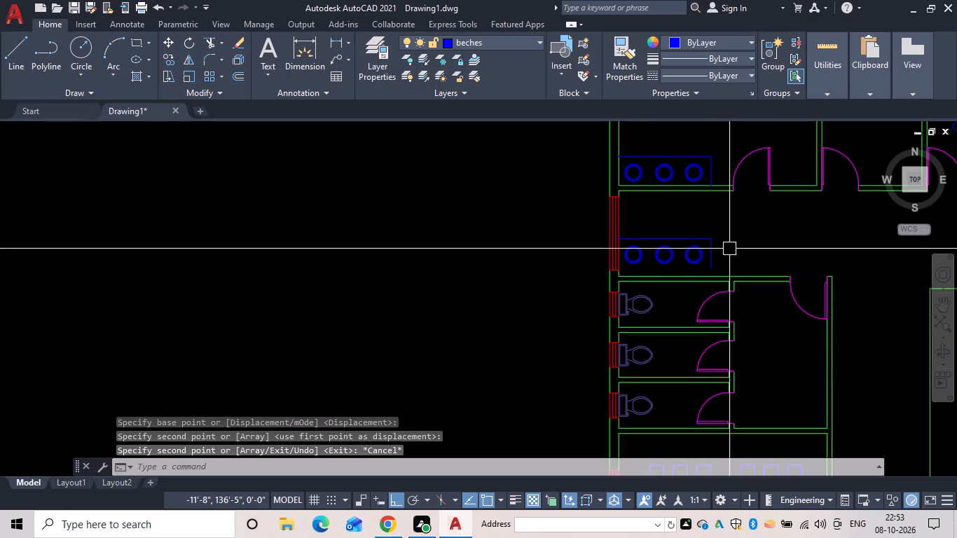
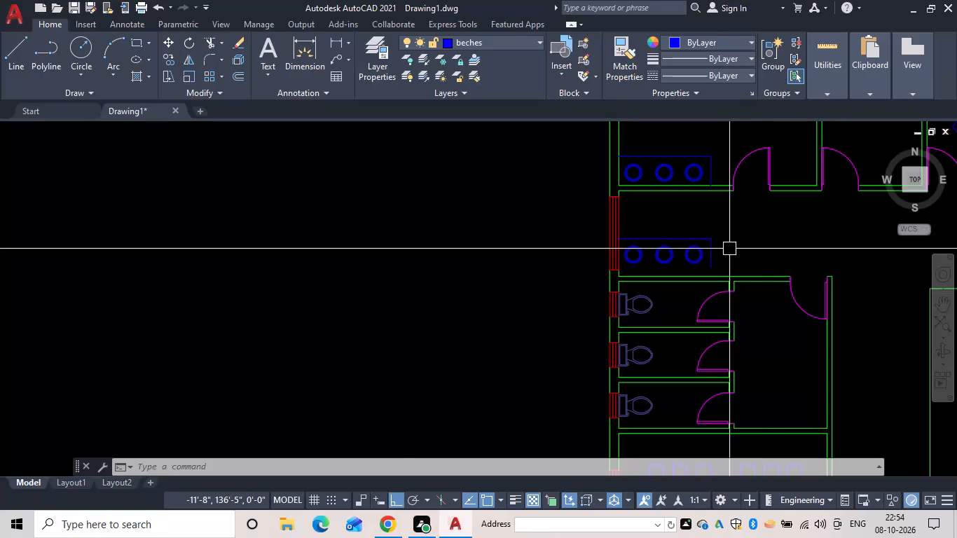
Rotate the copied counter with its three basins 90° about its northeast corner so it runs north-south.
{"action": "key", "text": "Escape"}
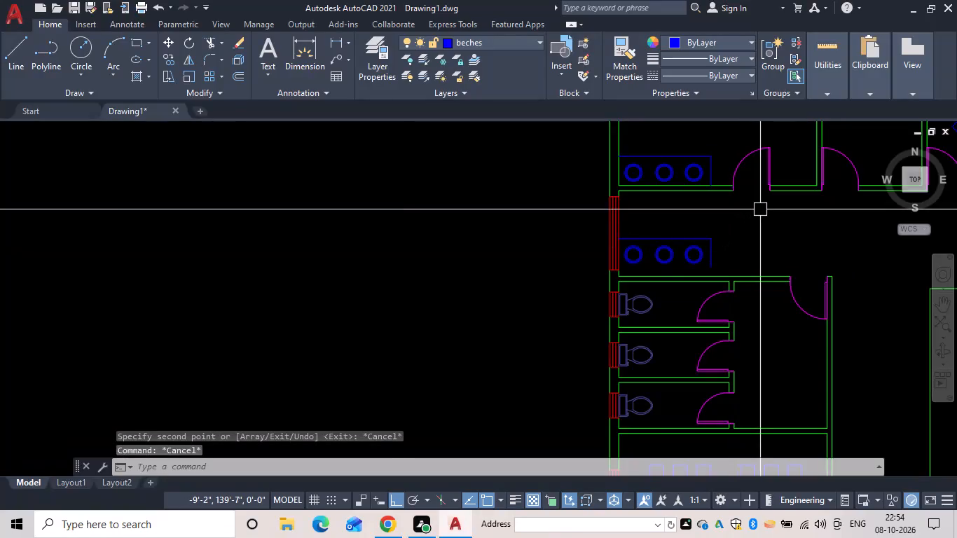
{"action": "type", "text": "ro"}
{"action": "key", "text": "space"}
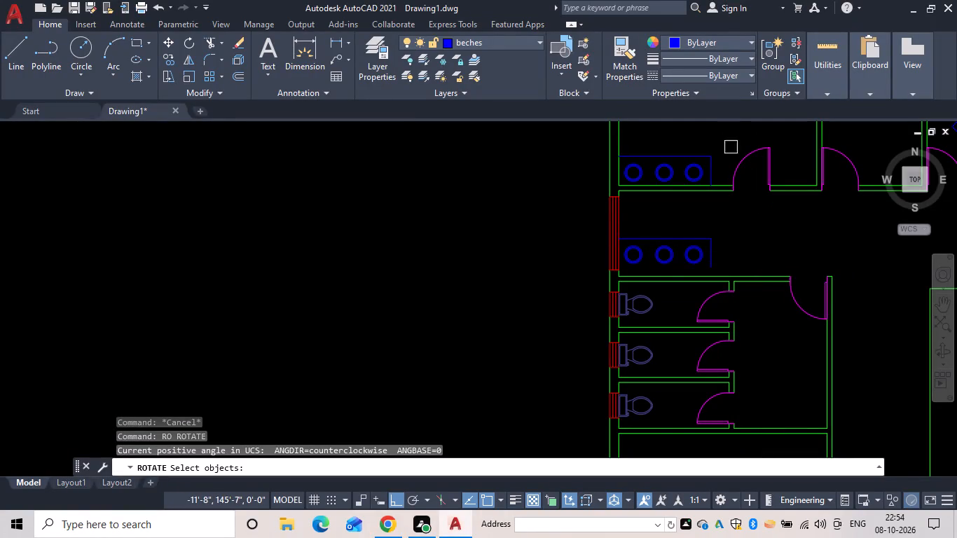
{"action": "left_click_drag", "start_coordinate": [730, 262], "coordinate": [719, 258]}
{"action": "left_click", "coordinate": [655, 233]}
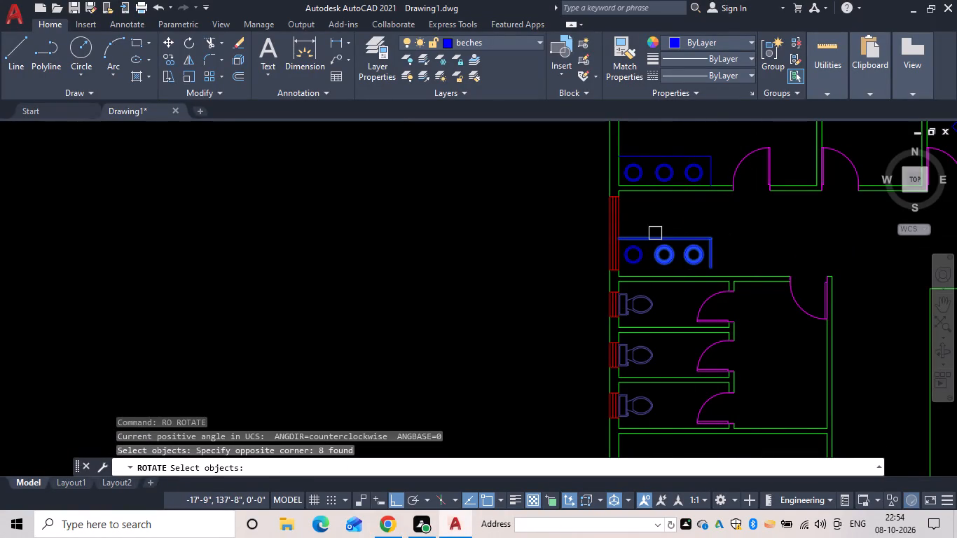
{"action": "left_click_drag", "start_coordinate": [736, 249], "coordinate": [694, 241]}
{"action": "left_click", "coordinate": [635, 230]}
{"action": "scroll", "coordinate": [671, 244], "scroll_direction": "up", "scroll_amount": 3}
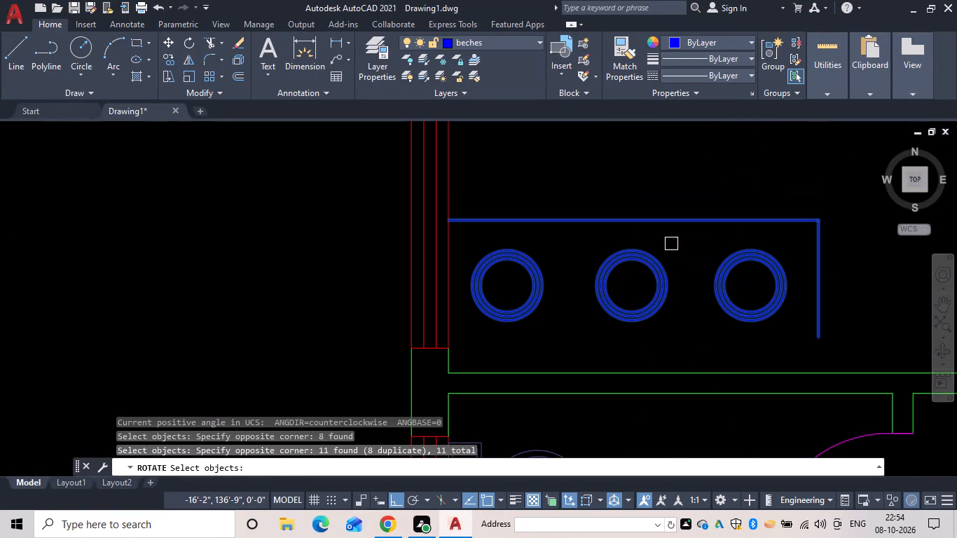
{"action": "key", "text": "space"}
{"action": "left_click", "coordinate": [816, 218]}
{"action": "scroll", "coordinate": [820, 171], "scroll_direction": "down", "scroll_amount": 3}
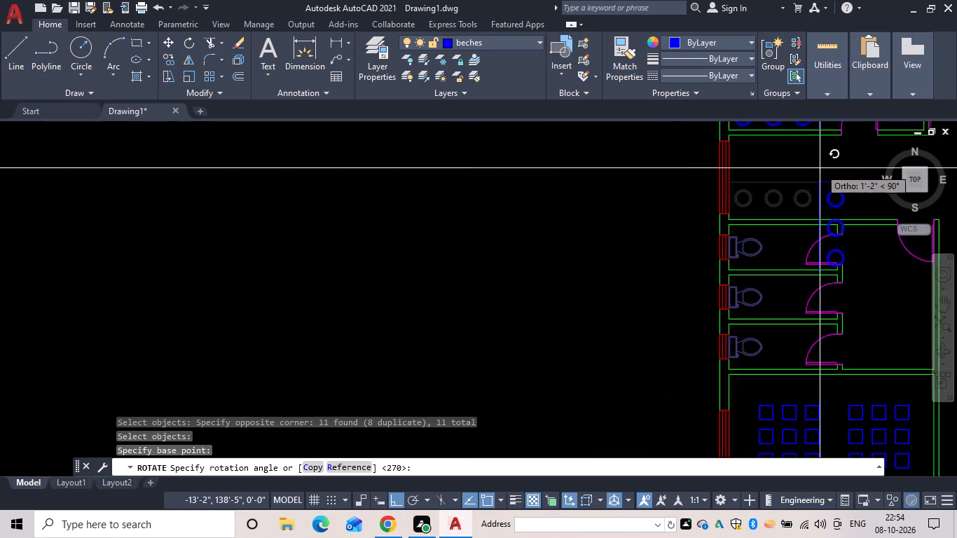
{"action": "middle_click_drag", "start_coordinate": [816, 166], "coordinate": [695, 152]}
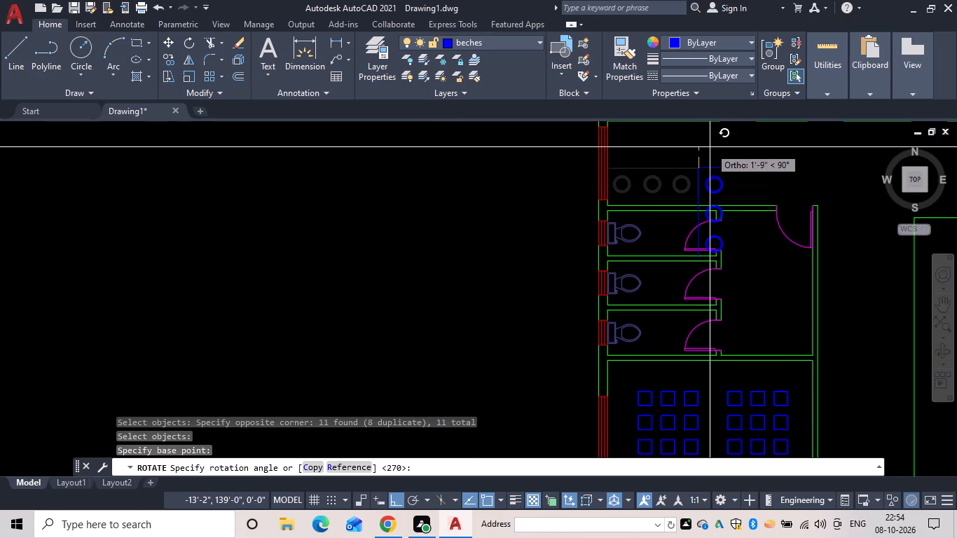
{"action": "left_click", "coordinate": [710, 147]}
{"action": "key", "text": "Escape"}
Move the rotated counter with its three basins straight down about 8'-0", alongside the two lower toilet cubicles.
{"action": "type", "text": "m"}
{"action": "key", "text": "space"}
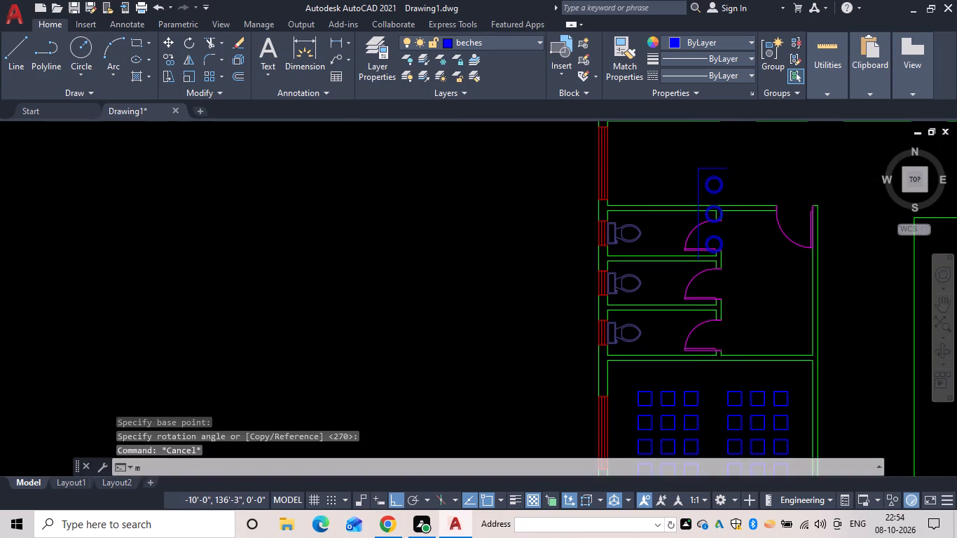
{"action": "left_click", "coordinate": [742, 187]}
{"action": "left_click", "coordinate": [695, 160]}
{"action": "scroll", "coordinate": [724, 226], "scroll_direction": "up", "scroll_amount": 2}
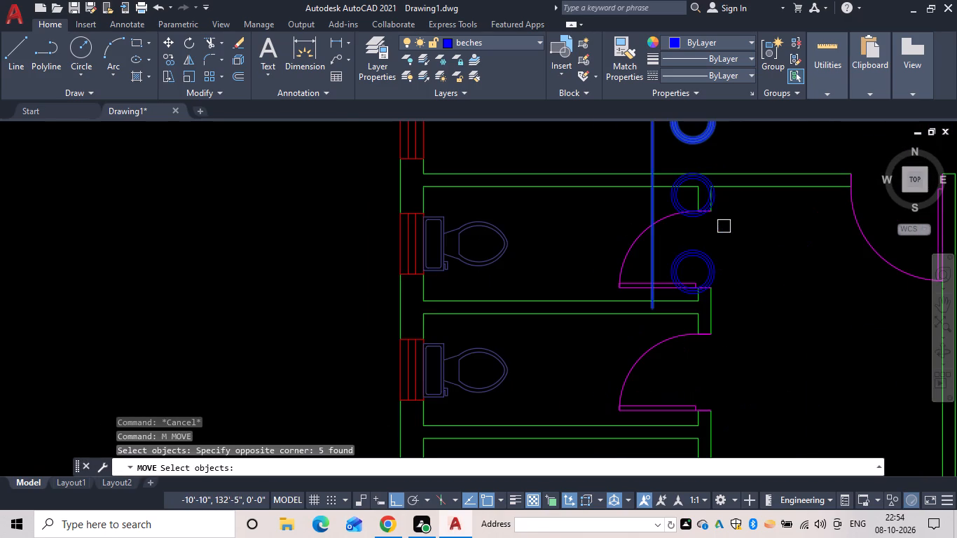
{"action": "left_click", "coordinate": [703, 261]}
{"action": "scroll", "coordinate": [708, 254], "scroll_direction": "up", "scroll_amount": 4}
{"action": "left_click_drag", "start_coordinate": [743, 282], "coordinate": [701, 264]}
{"action": "left_click", "coordinate": [564, 214]}
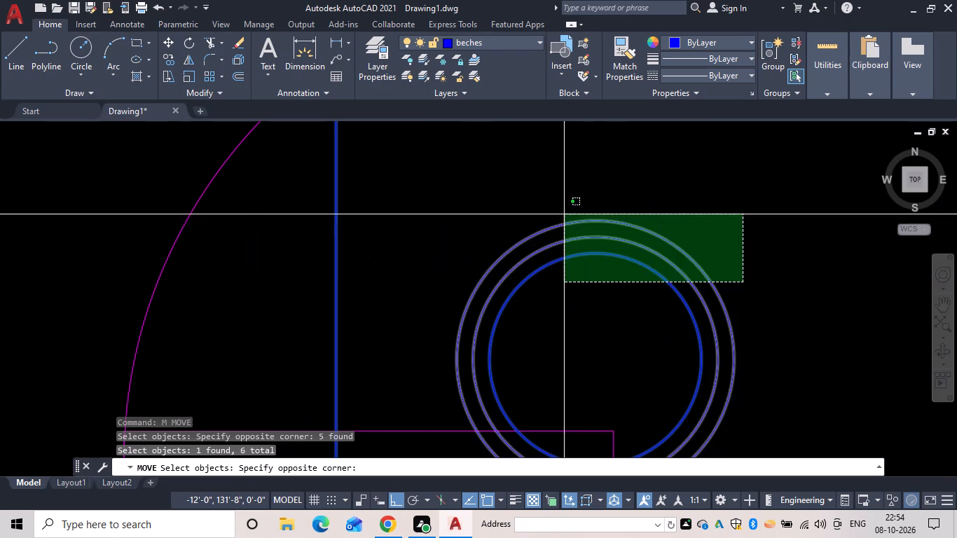
{"action": "scroll", "coordinate": [605, 226], "scroll_direction": "down", "scroll_amount": 1}
{"action": "middle_click_drag", "start_coordinate": [605, 226], "coordinate": [570, 381]}
{"action": "scroll", "coordinate": [605, 247], "scroll_direction": "down", "scroll_amount": 1}
{"action": "left_click_drag", "start_coordinate": [545, 248], "coordinate": [500, 244]}
{"action": "left_click", "coordinate": [495, 242]}
{"action": "scroll", "coordinate": [528, 251], "scroll_direction": "down", "scroll_amount": 2}
{"action": "middle_click_drag", "start_coordinate": [528, 251], "coordinate": [503, 311]}
{"action": "key", "text": "space"}
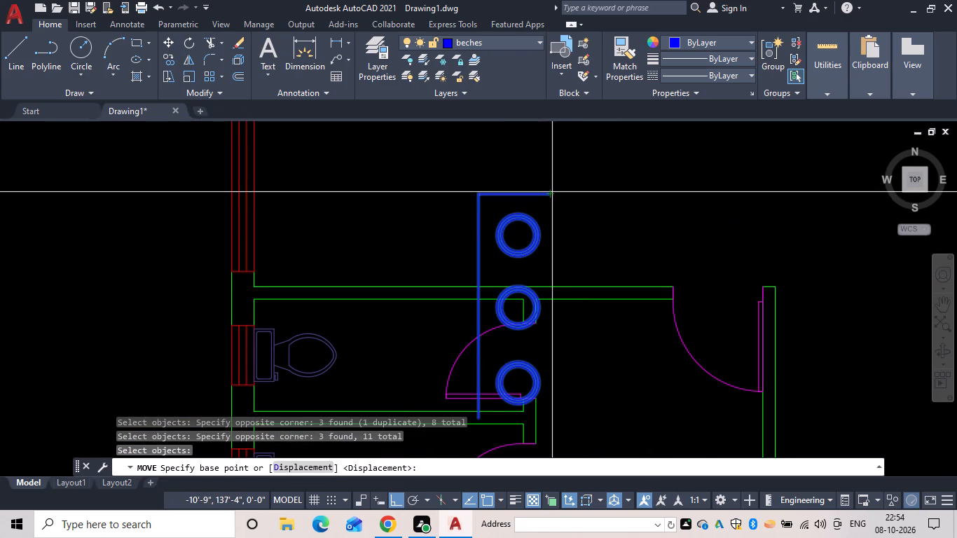
{"action": "left_click_drag", "start_coordinate": [551, 193], "coordinate": [555, 203]}
{"action": "scroll", "coordinate": [586, 237], "scroll_direction": "down", "scroll_amount": 2}
{"action": "middle_click_drag", "start_coordinate": [579, 232], "coordinate": [544, 132]}
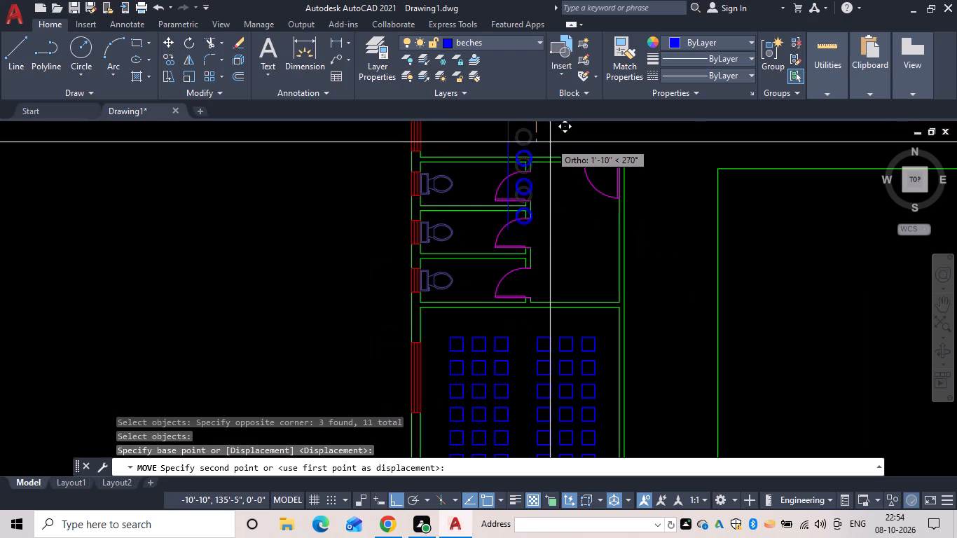
{"action": "left_click", "coordinate": [583, 214]}
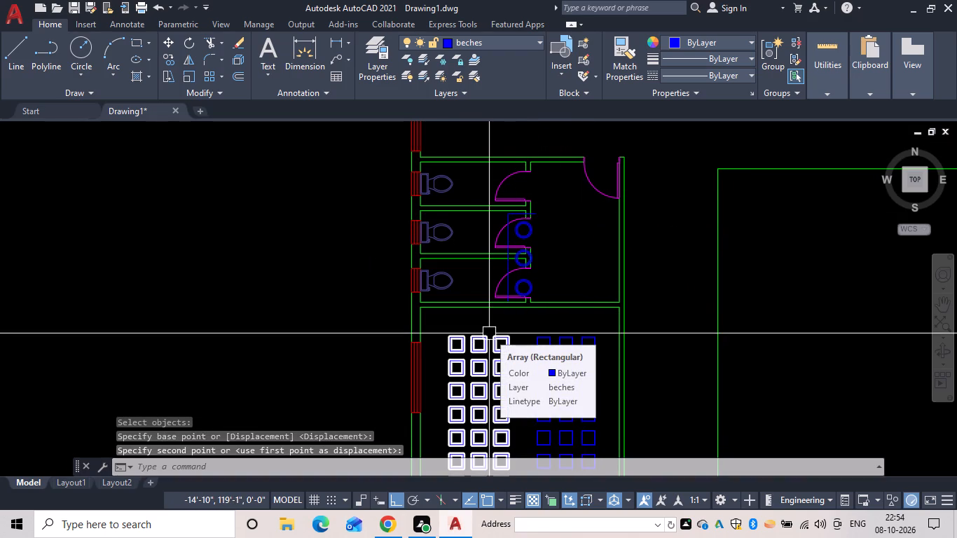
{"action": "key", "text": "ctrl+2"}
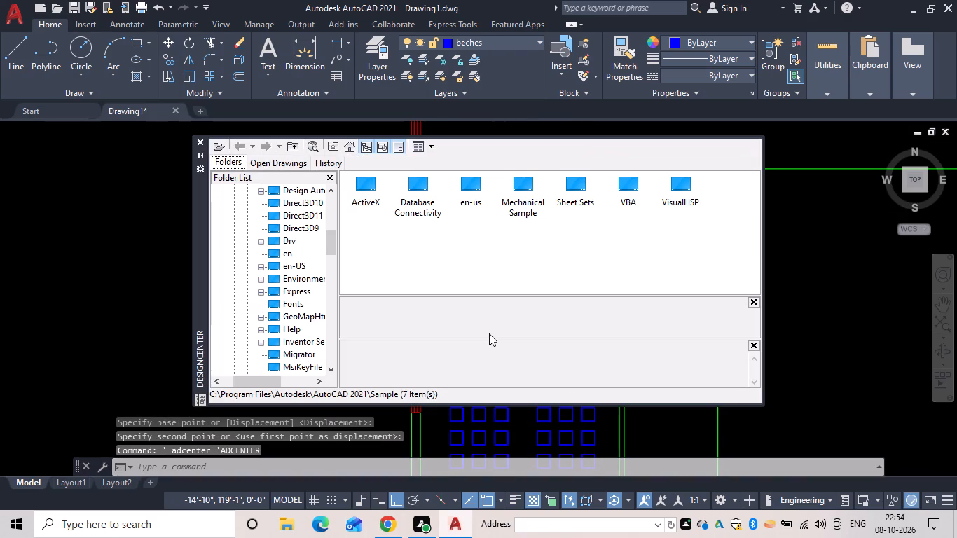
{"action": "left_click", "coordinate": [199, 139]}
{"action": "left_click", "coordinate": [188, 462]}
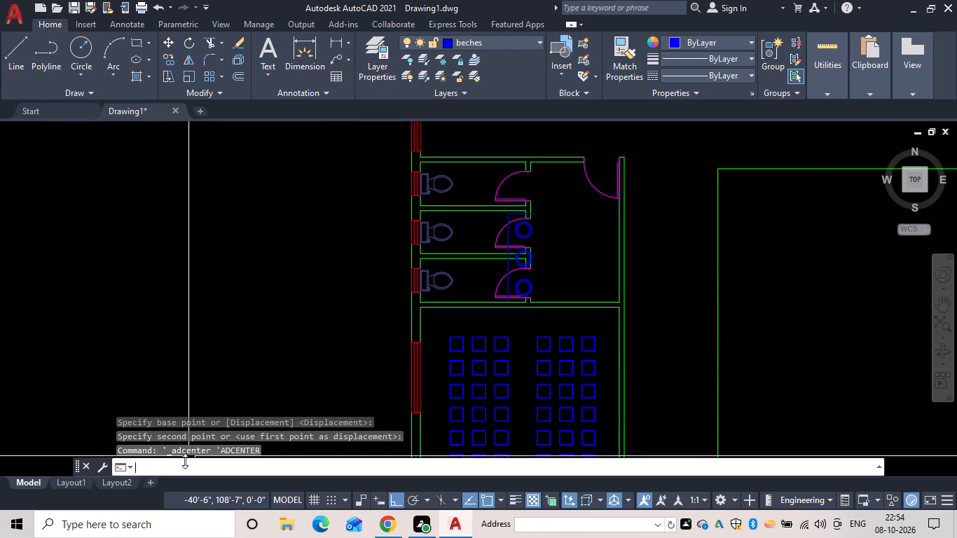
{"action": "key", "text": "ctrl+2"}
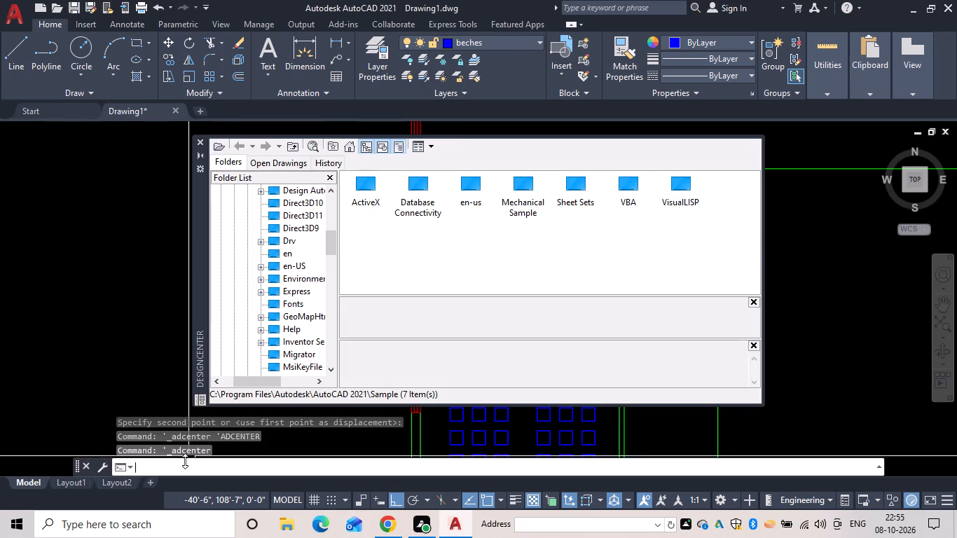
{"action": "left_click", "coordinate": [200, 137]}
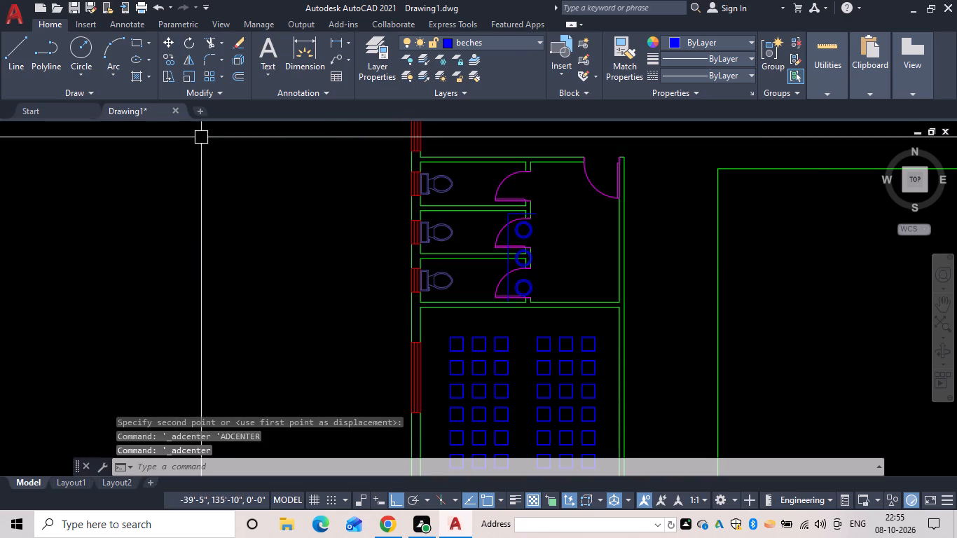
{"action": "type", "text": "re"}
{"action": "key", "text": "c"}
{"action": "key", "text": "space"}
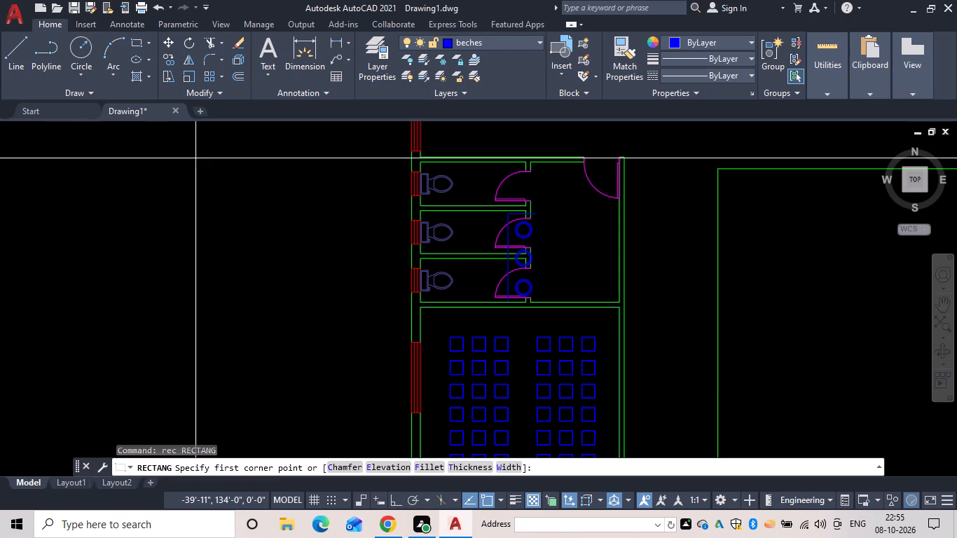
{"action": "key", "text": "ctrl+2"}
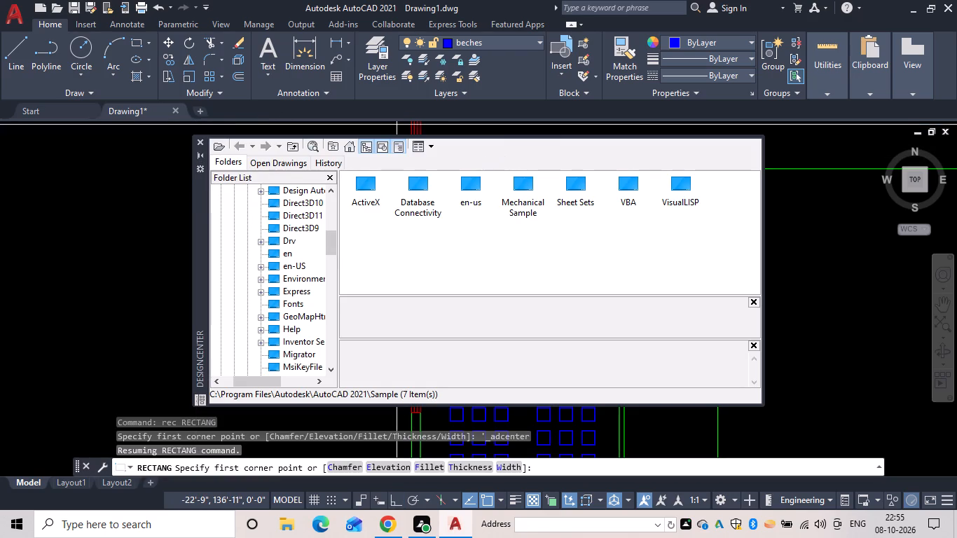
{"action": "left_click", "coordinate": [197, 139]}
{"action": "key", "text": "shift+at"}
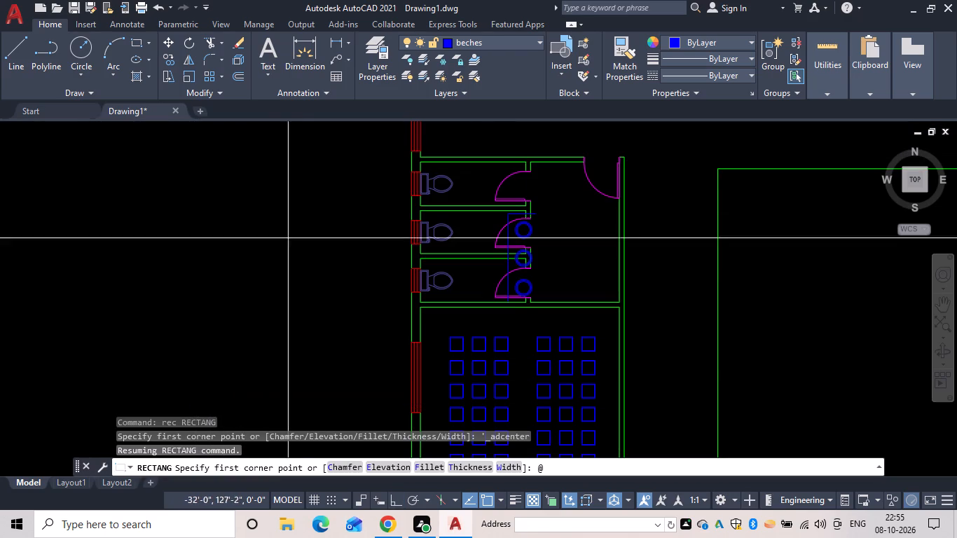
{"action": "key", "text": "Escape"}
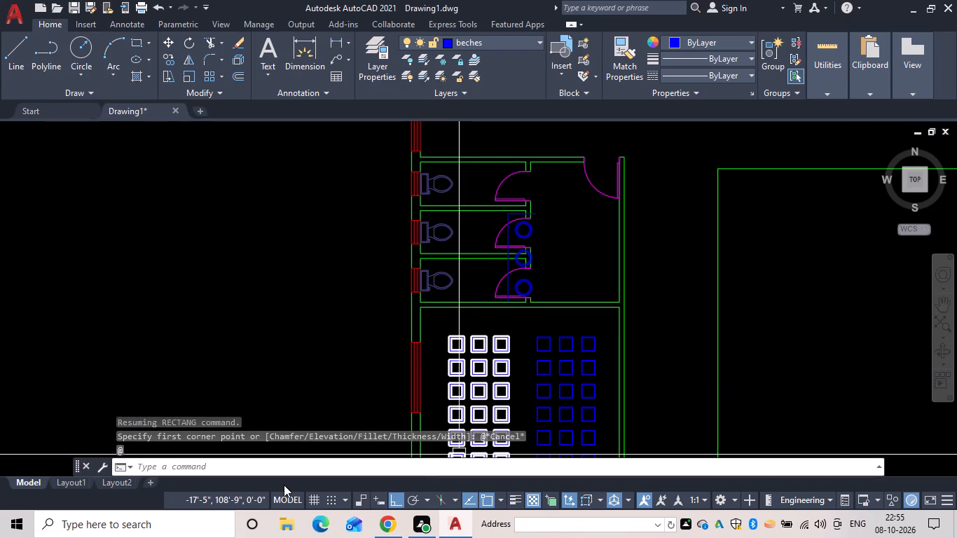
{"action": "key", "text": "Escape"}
Move the counter with its three basins horizontally east about 7'-0", from the cubicle doors to near the washroom's east wall.
{"action": "scroll", "coordinate": [373, 441], "scroll_direction": "down", "scroll_amount": 1}
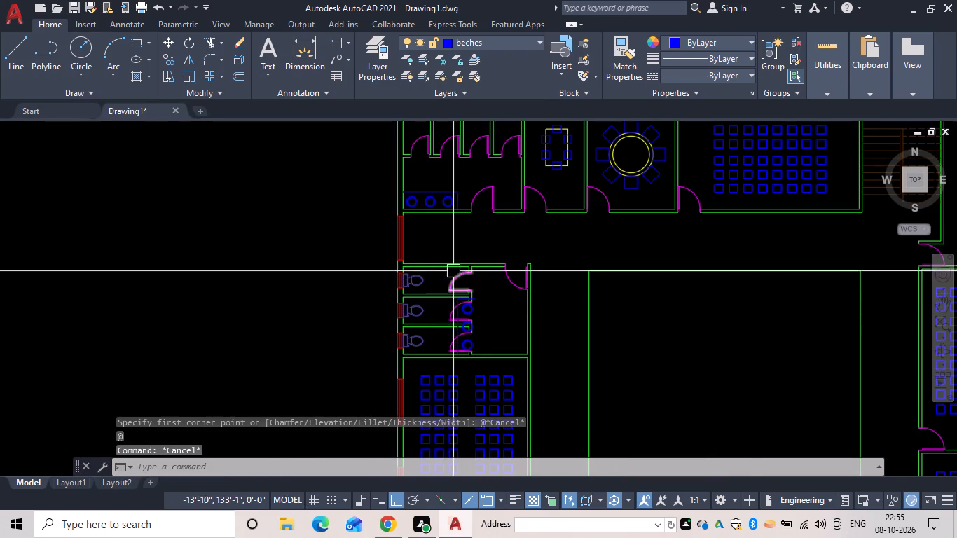
{"action": "scroll", "coordinate": [481, 318], "scroll_direction": "up", "scroll_amount": 2}
{"action": "middle_click_drag", "start_coordinate": [473, 307], "coordinate": [471, 256]}
{"action": "key", "text": "Escape"}
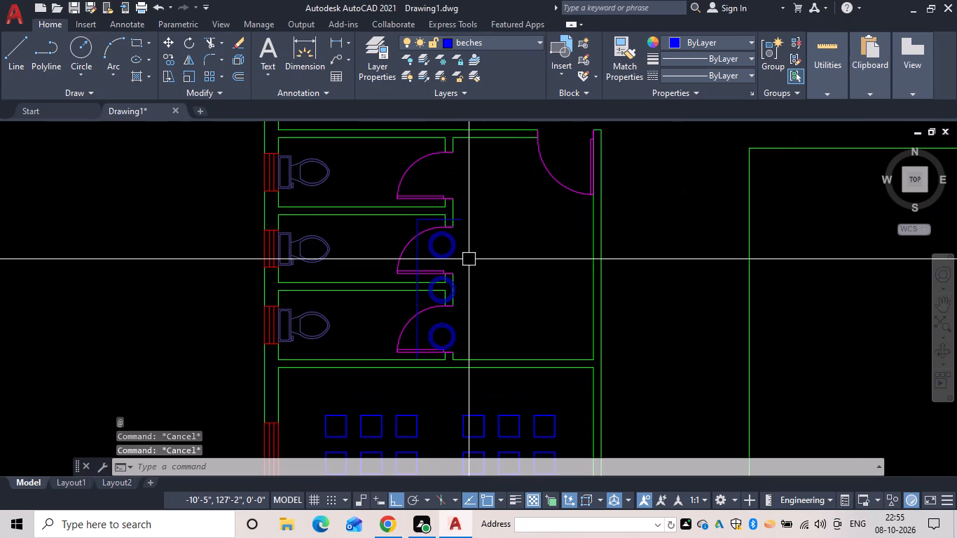
{"action": "type", "text": "m"}
{"action": "key", "text": "space"}
{"action": "scroll", "coordinate": [398, 328], "scroll_direction": "up", "scroll_amount": 2}
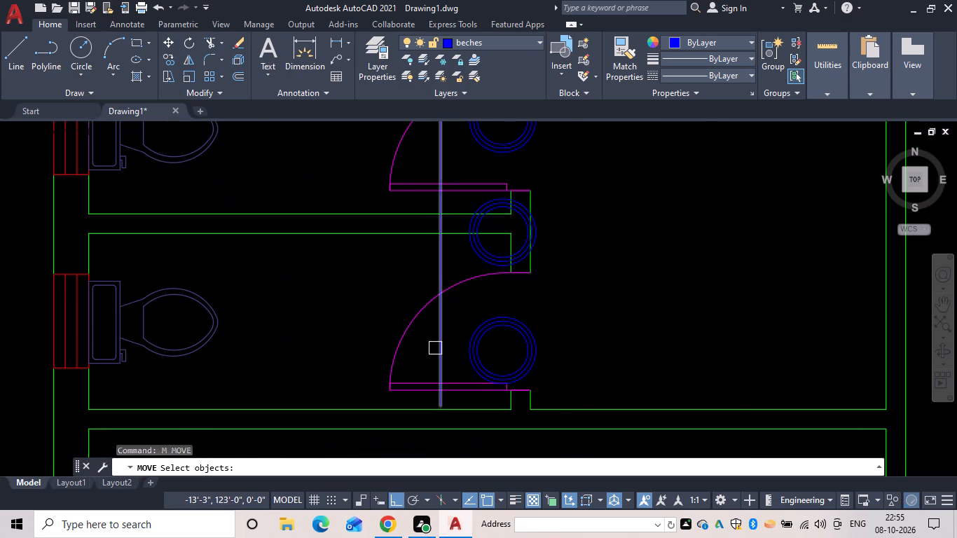
{"action": "left_click", "coordinate": [435, 347]}
{"action": "left_click_drag", "start_coordinate": [559, 360], "coordinate": [536, 346]}
{"action": "left_click", "coordinate": [465, 315]}
{"action": "scroll", "coordinate": [520, 249], "scroll_direction": "up", "scroll_amount": 2}
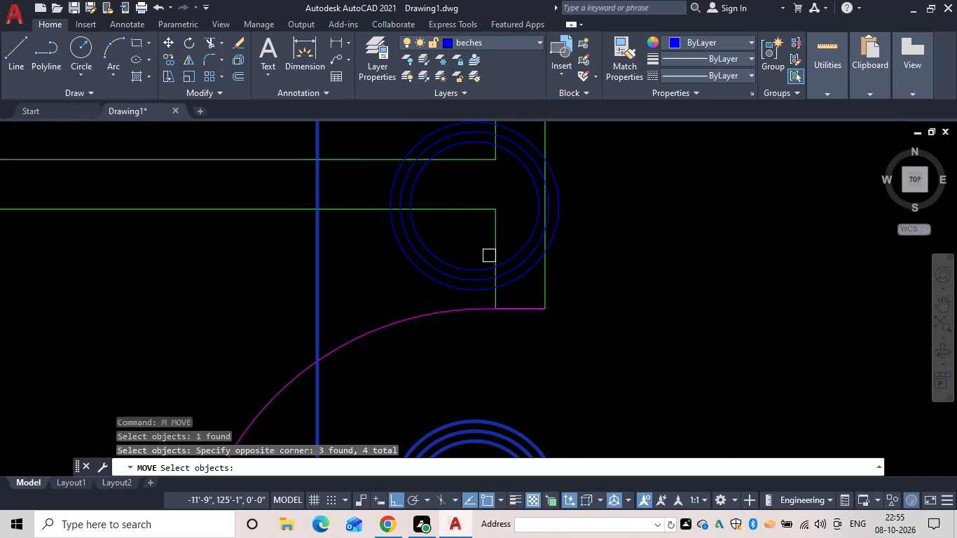
{"action": "left_click_drag", "start_coordinate": [471, 247], "coordinate": [365, 229]}
{"action": "left_click_drag", "start_coordinate": [348, 226], "coordinate": [355, 235]}
{"action": "scroll", "coordinate": [392, 269], "scroll_direction": "down", "scroll_amount": 1}
{"action": "middle_click_drag", "start_coordinate": [392, 270], "coordinate": [373, 490]}
{"action": "left_click_drag", "start_coordinate": [492, 341], "coordinate": [403, 296]}
{"action": "left_click", "coordinate": [383, 282]}
{"action": "left_click_drag", "start_coordinate": [502, 165], "coordinate": [510, 187]}
{"action": "scroll", "coordinate": [525, 278], "scroll_direction": "down", "scroll_amount": 3}
{"action": "middle_click_drag", "start_coordinate": [521, 278], "coordinate": [532, 164]}
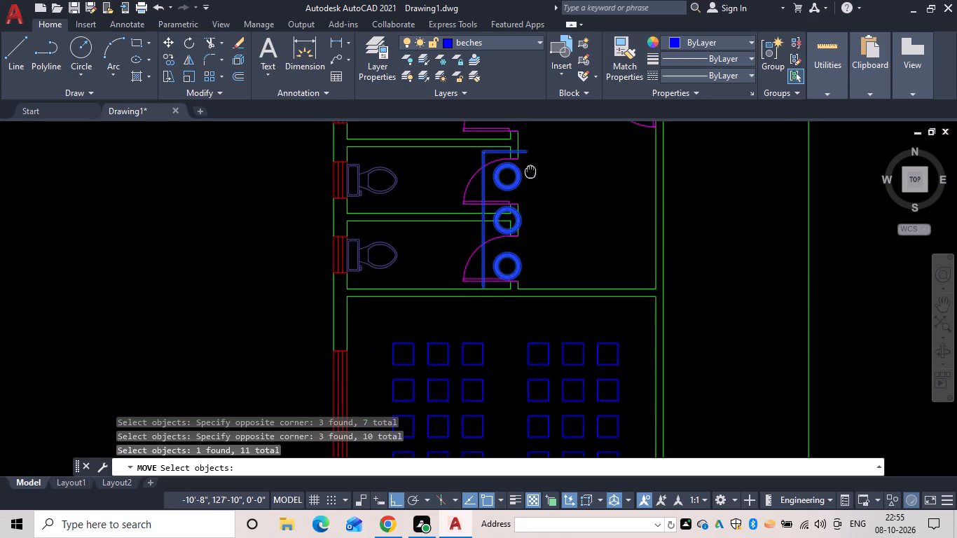
{"action": "middle_click_drag", "start_coordinate": [532, 164], "coordinate": [532, 163]}
{"action": "scroll", "coordinate": [459, 263], "scroll_direction": "up", "scroll_amount": 3}
{"action": "key", "text": "space"}
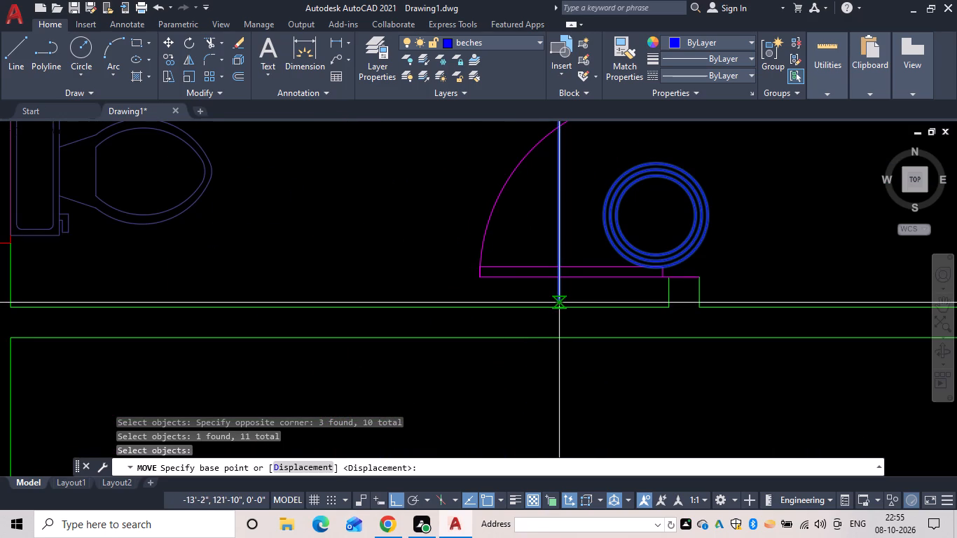
{"action": "left_click", "coordinate": [560, 305]}
{"action": "scroll", "coordinate": [570, 315], "scroll_direction": "down", "scroll_amount": 1}
{"action": "middle_click_drag", "start_coordinate": [570, 315], "coordinate": [208, 321]}
{"action": "scroll", "coordinate": [205, 308], "scroll_direction": "down", "scroll_amount": 1}
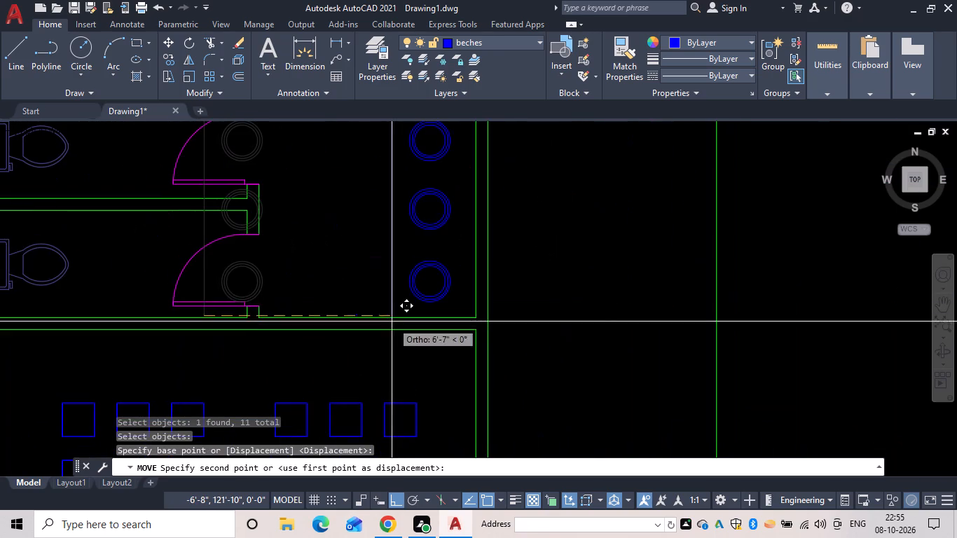
{"action": "scroll", "coordinate": [398, 308], "scroll_direction": "down", "scroll_amount": 1}
{"action": "middle_click_drag", "start_coordinate": [398, 308], "coordinate": [355, 379]}
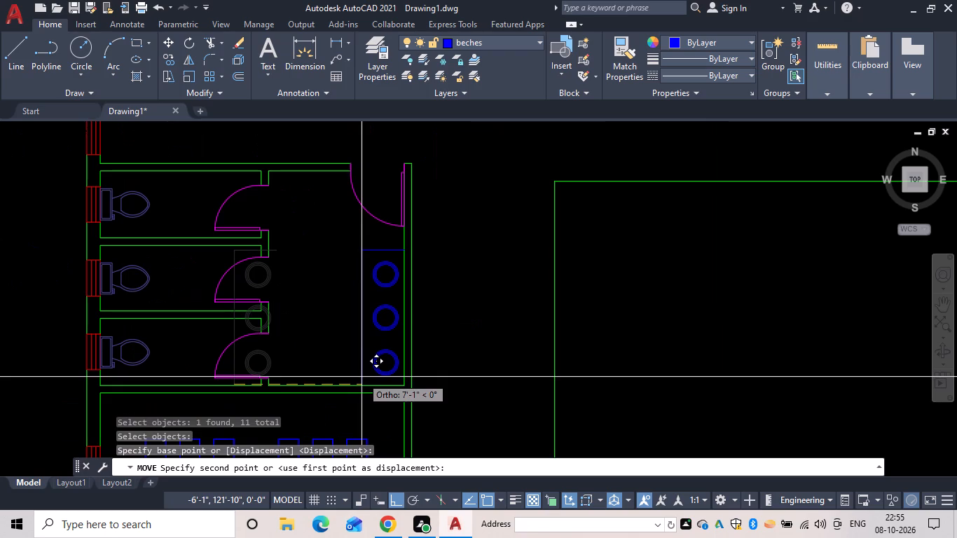
{"action": "left_click", "coordinate": [359, 372]}
Move the counter and basins further east so the end of its short north edge meets the east wall's inner face.
{"action": "scroll", "coordinate": [372, 313], "scroll_direction": "up", "scroll_amount": 1}
{"action": "middle_click_drag", "start_coordinate": [372, 313], "coordinate": [372, 350]}
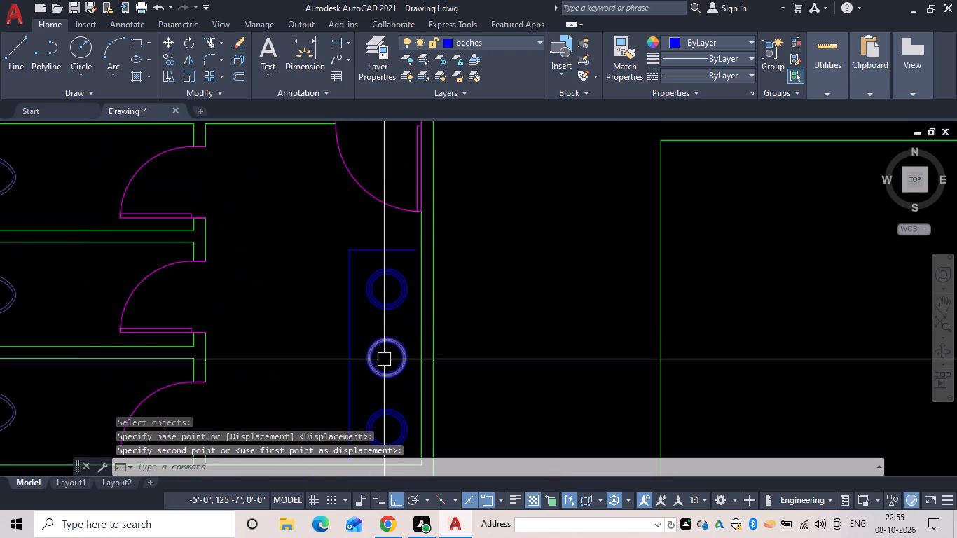
{"action": "scroll", "coordinate": [384, 366], "scroll_direction": "up", "scroll_amount": 1}
{"action": "middle_click_drag", "start_coordinate": [381, 355], "coordinate": [407, 222]}
{"action": "key", "text": "space"}
{"action": "left_click_drag", "start_coordinate": [450, 371], "coordinate": [424, 334]}
{"action": "scroll", "coordinate": [345, 187], "scroll_direction": "down", "scroll_amount": 1}
{"action": "middle_click_drag", "start_coordinate": [345, 187], "coordinate": [345, 345]}
{"action": "left_click", "coordinate": [332, 254]}
{"action": "scroll", "coordinate": [393, 253], "scroll_direction": "up", "scroll_amount": 2}
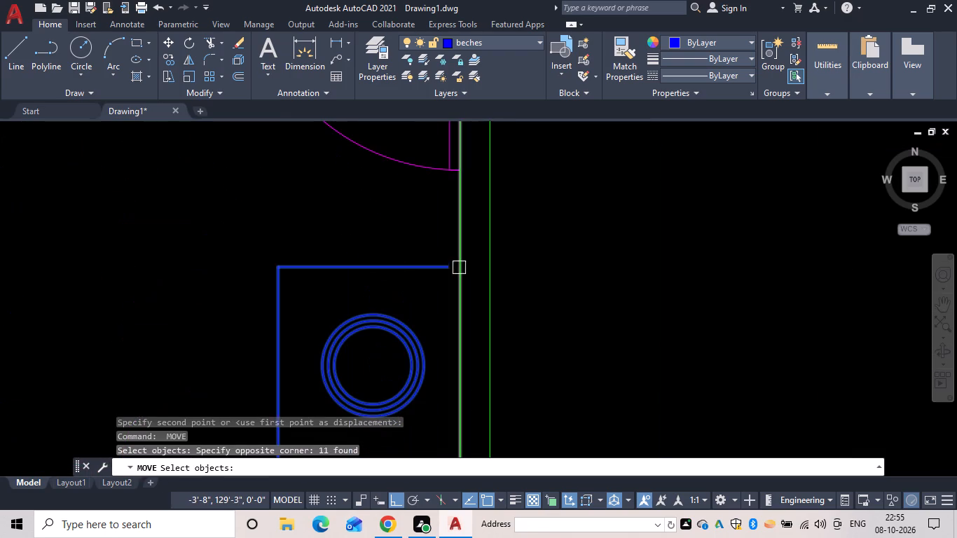
{"action": "scroll", "coordinate": [452, 265], "scroll_direction": "up", "scroll_amount": 2}
{"action": "key", "text": "space"}
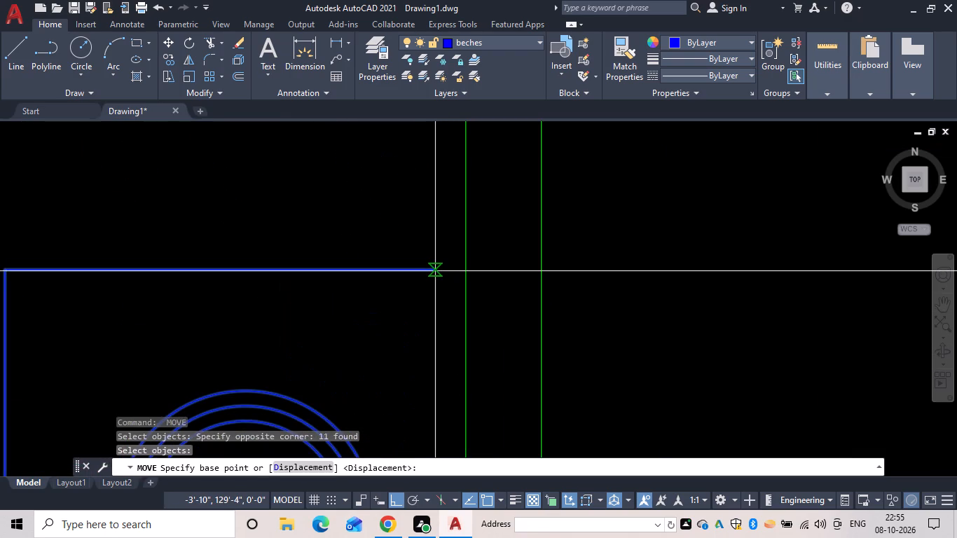
{"action": "left_click", "coordinate": [436, 267]}
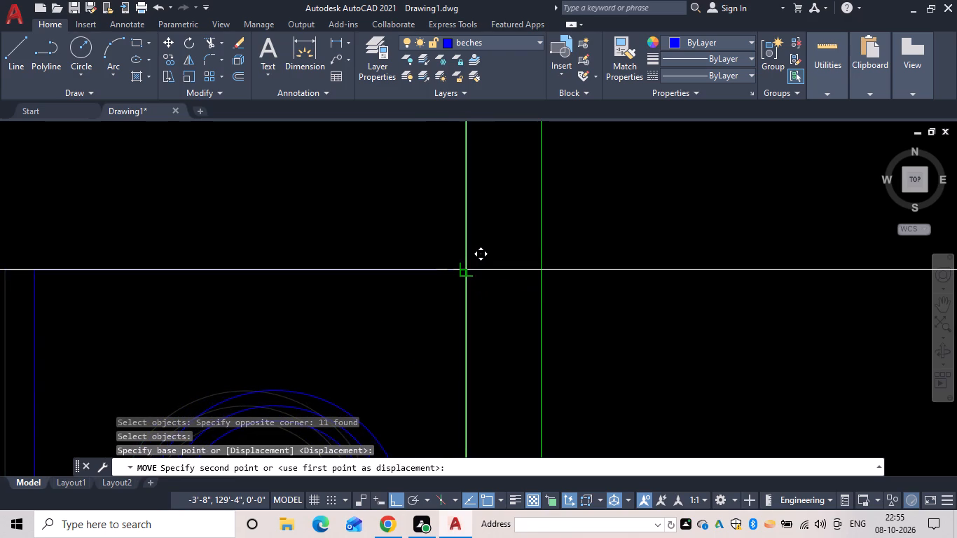
{"action": "left_click", "coordinate": [464, 270]}
Move the rotated counter with its three basins straight down so its long edge's south end meets the lower washroom's south wall.
{"action": "scroll", "coordinate": [431, 325], "scroll_direction": "down", "scroll_amount": 3}
{"action": "middle_click_drag", "start_coordinate": [429, 325], "coordinate": [513, 147]}
{"action": "middle_click_drag", "start_coordinate": [493, 280], "coordinate": [513, 125]}
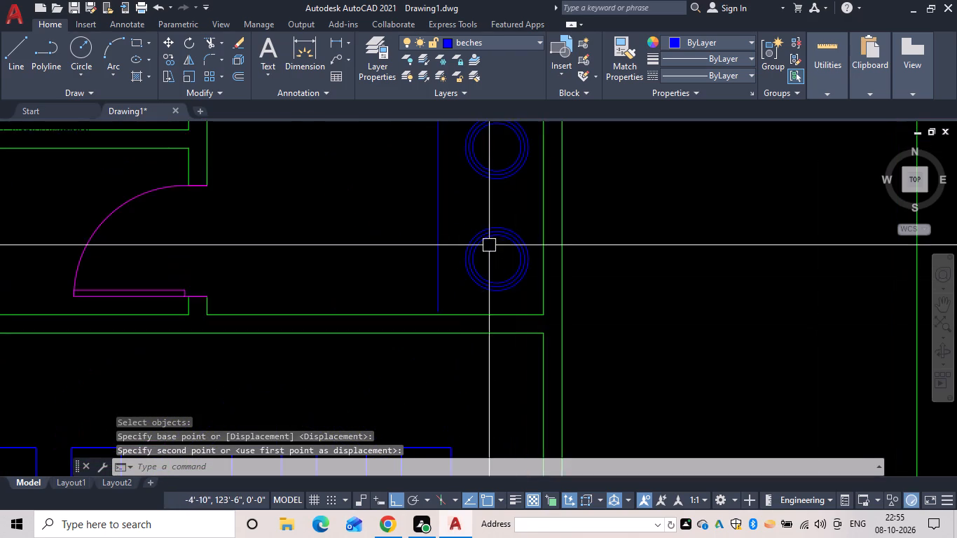
{"action": "scroll", "coordinate": [470, 281], "scroll_direction": "up", "scroll_amount": 3}
{"action": "middle_click", "coordinate": [470, 281]}
{"action": "scroll", "coordinate": [469, 282], "scroll_direction": "down", "scroll_amount": 4}
{"action": "middle_click_drag", "start_coordinate": [505, 305], "coordinate": [509, 319]}
{"action": "key", "text": "space"}
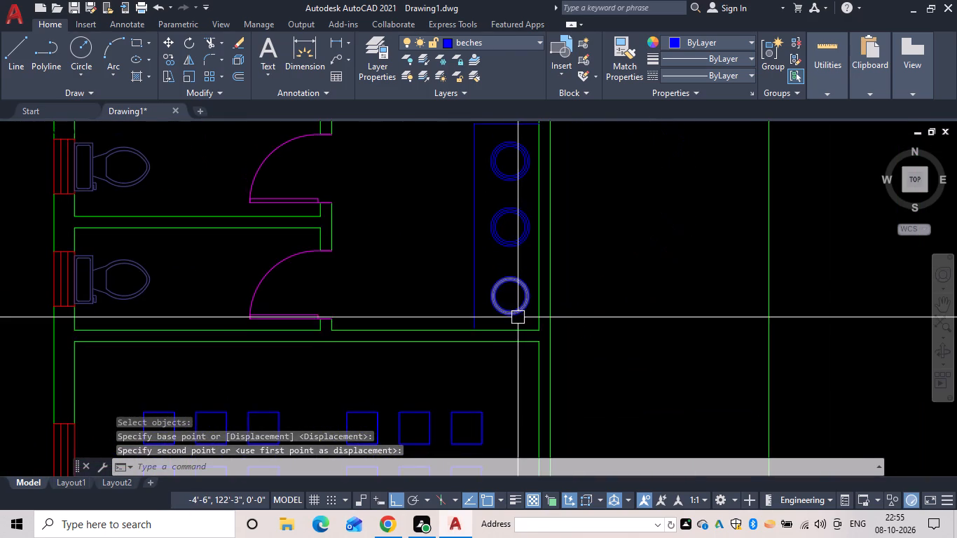
{"action": "scroll", "coordinate": [521, 317], "scroll_direction": "up", "scroll_amount": 3}
{"action": "left_click_drag", "start_coordinate": [523, 330], "coordinate": [511, 323]}
{"action": "scroll", "coordinate": [424, 232], "scroll_direction": "down", "scroll_amount": 3}
{"action": "middle_click_drag", "start_coordinate": [422, 232], "coordinate": [427, 393]}
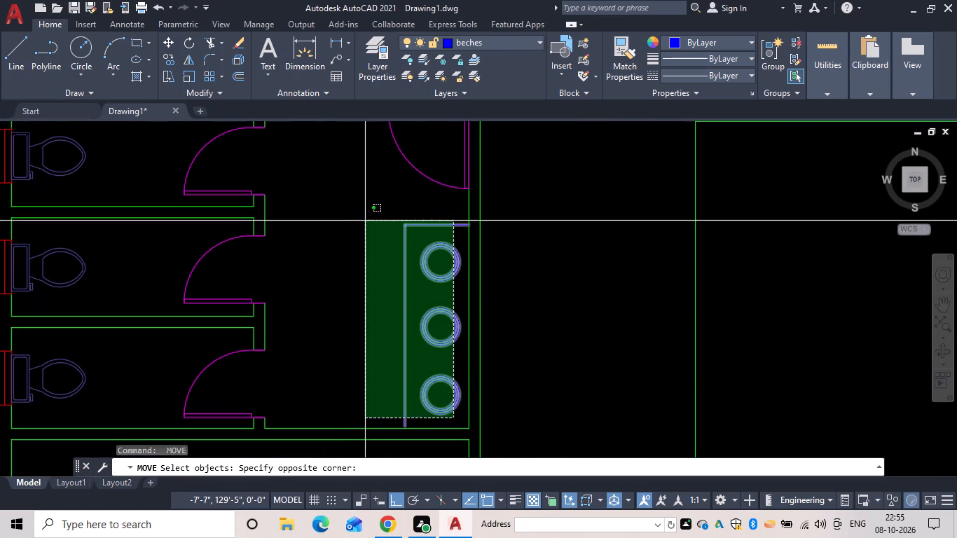
{"action": "left_click", "coordinate": [366, 217]}
{"action": "middle_click_drag", "start_coordinate": [399, 338], "coordinate": [426, 216]}
{"action": "scroll", "coordinate": [425, 317], "scroll_direction": "up", "scroll_amount": 4}
{"action": "key", "text": "space"}
{"action": "scroll", "coordinate": [444, 237], "scroll_direction": "up", "scroll_amount": 3}
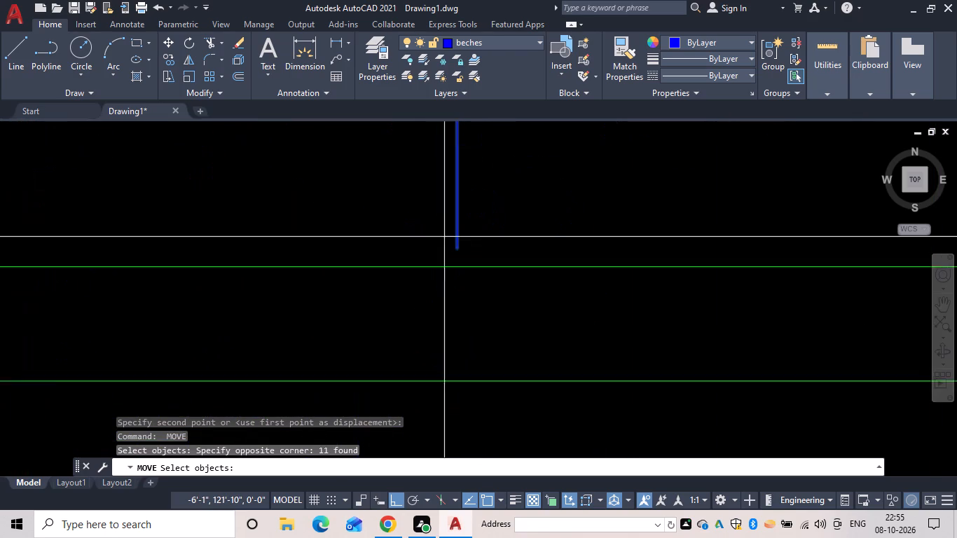
{"action": "left_click", "coordinate": [461, 256]}
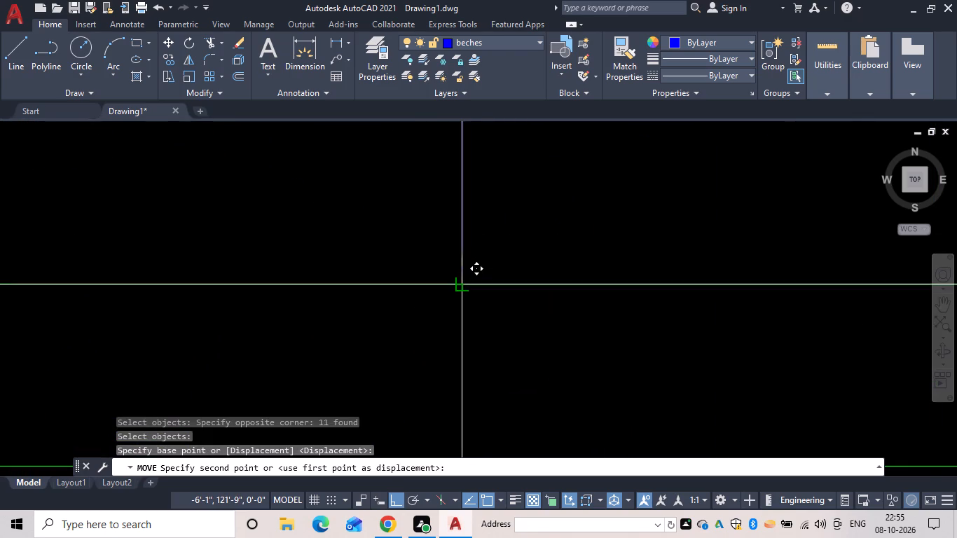
{"action": "left_click", "coordinate": [464, 282]}
Review the whole floor plan, examining the entrance hall and the rooms along the building's south side.
{"action": "scroll", "coordinate": [458, 322], "scroll_direction": "down", "scroll_amount": 7}
{"action": "middle_click_drag", "start_coordinate": [450, 322], "coordinate": [448, 336]}
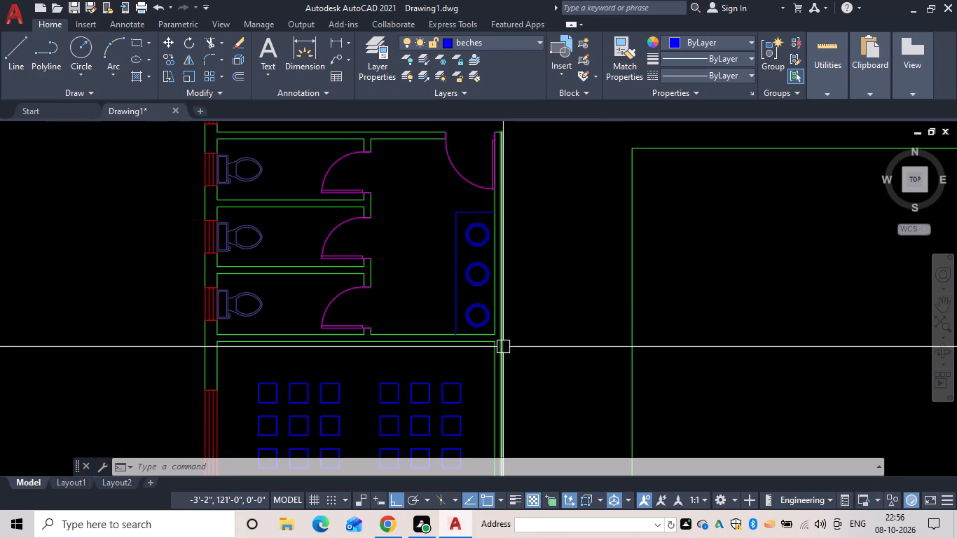
{"action": "scroll", "coordinate": [483, 374], "scroll_direction": "down", "scroll_amount": 3}
{"action": "middle_click_drag", "start_coordinate": [483, 363], "coordinate": [439, 220]}
{"action": "scroll", "coordinate": [488, 366], "scroll_direction": "down", "scroll_amount": 1}
{"action": "middle_click_drag", "start_coordinate": [486, 367], "coordinate": [478, 395]}
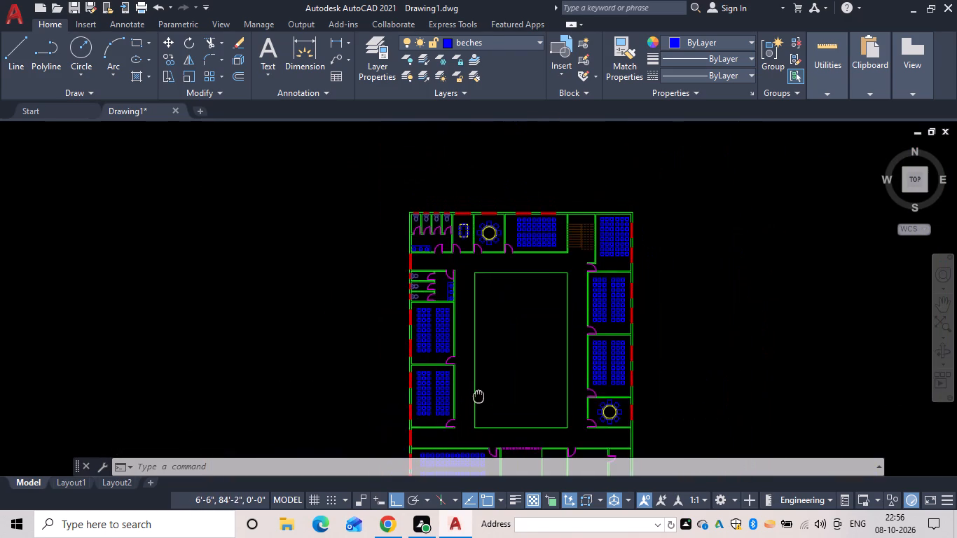
{"action": "middle_click_drag", "start_coordinate": [478, 395], "coordinate": [479, 307]}
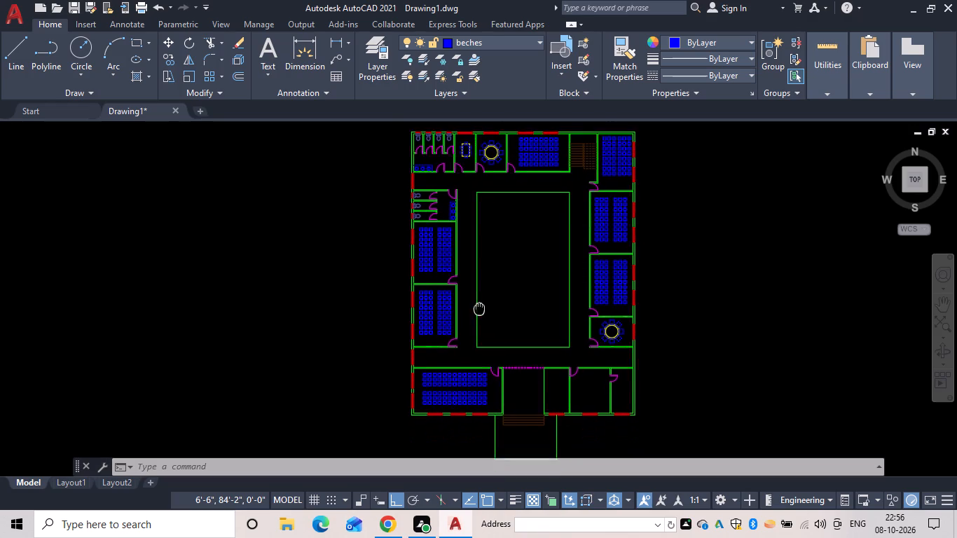
{"action": "middle_click_drag", "start_coordinate": [479, 307], "coordinate": [428, 319]}
{"action": "scroll", "coordinate": [428, 319], "scroll_direction": "up", "scroll_amount": 1}
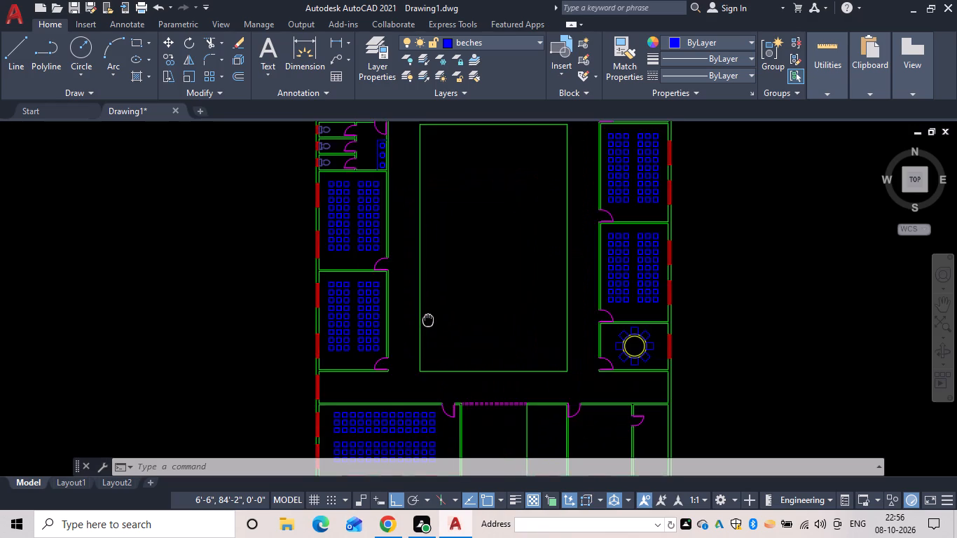
{"action": "middle_click_drag", "start_coordinate": [428, 319], "coordinate": [387, 205]}
{"action": "scroll", "coordinate": [387, 205], "scroll_direction": "up", "scroll_amount": 1}
{"action": "middle_click_drag", "start_coordinate": [434, 330], "coordinate": [398, 226]}
{"action": "middle_click_drag", "start_coordinate": [443, 380], "coordinate": [433, 364]}
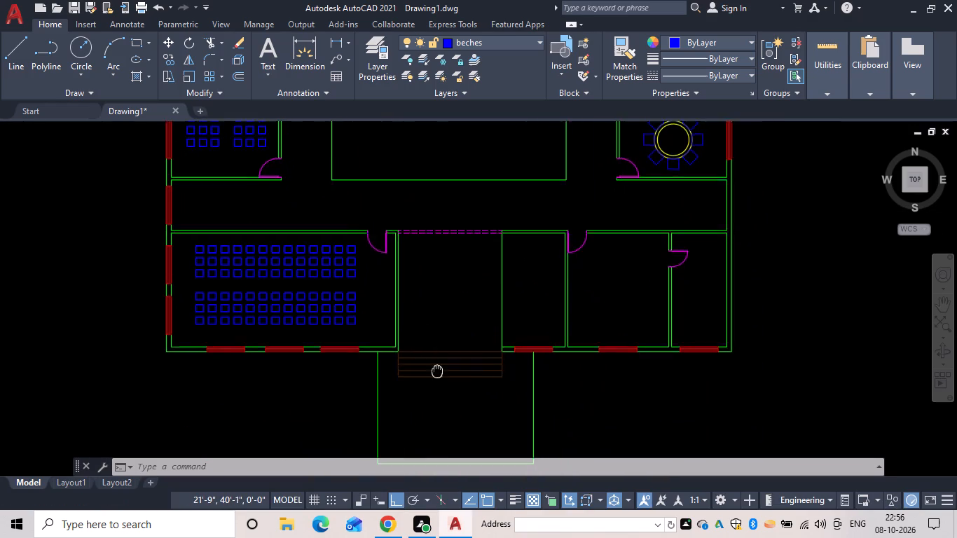
{"action": "middle_click_drag", "start_coordinate": [433, 364], "coordinate": [418, 326]}
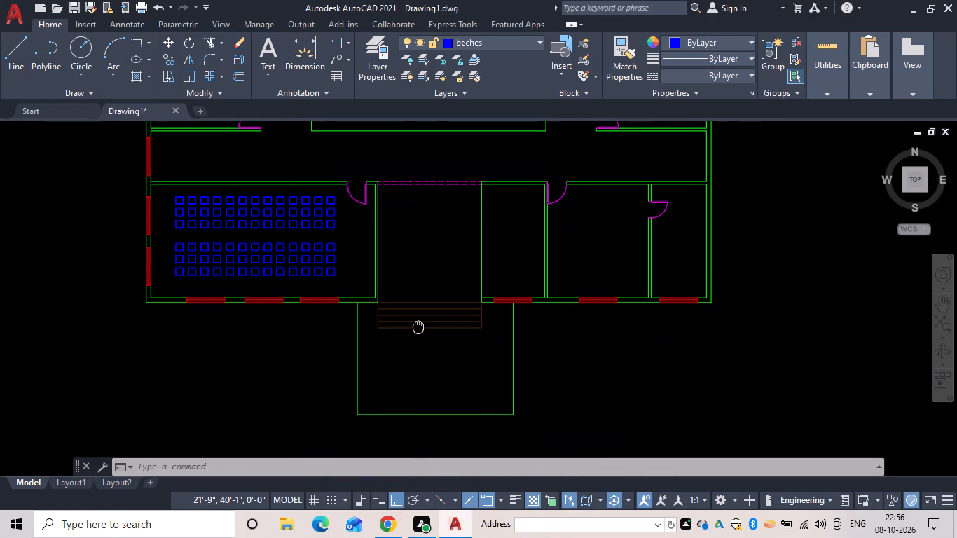
{"action": "middle_click_drag", "start_coordinate": [418, 326], "coordinate": [408, 322]}
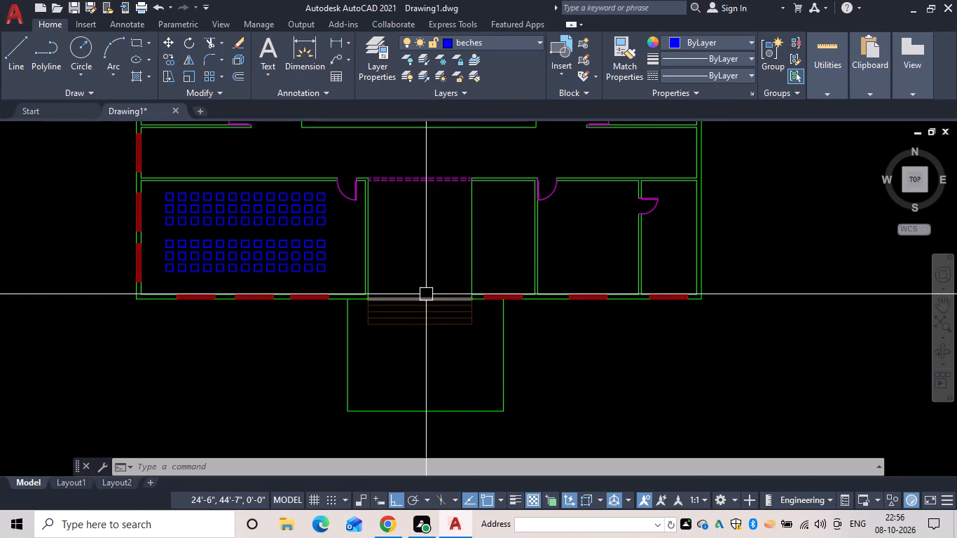
{"action": "key", "text": "Escape"}
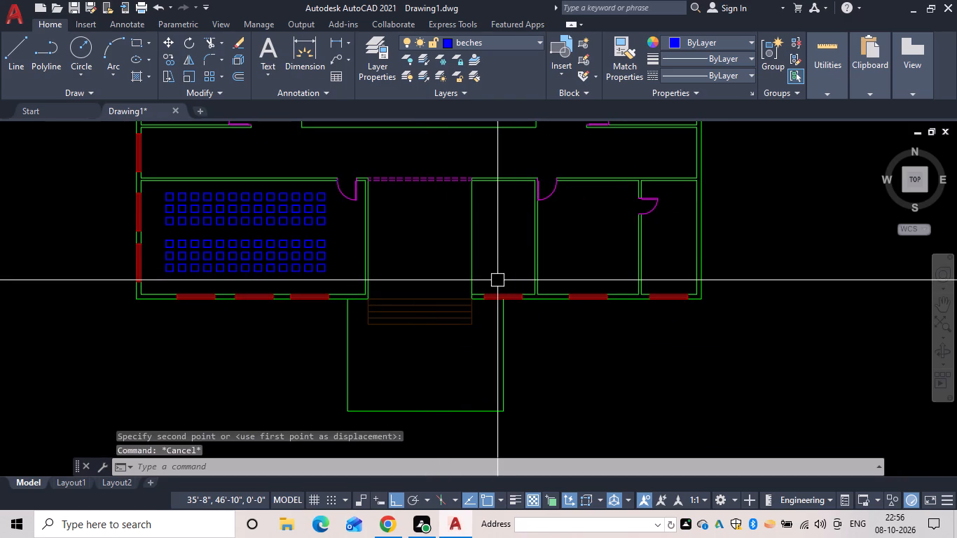
{"action": "middle_click_drag", "start_coordinate": [488, 303], "coordinate": [477, 315]}
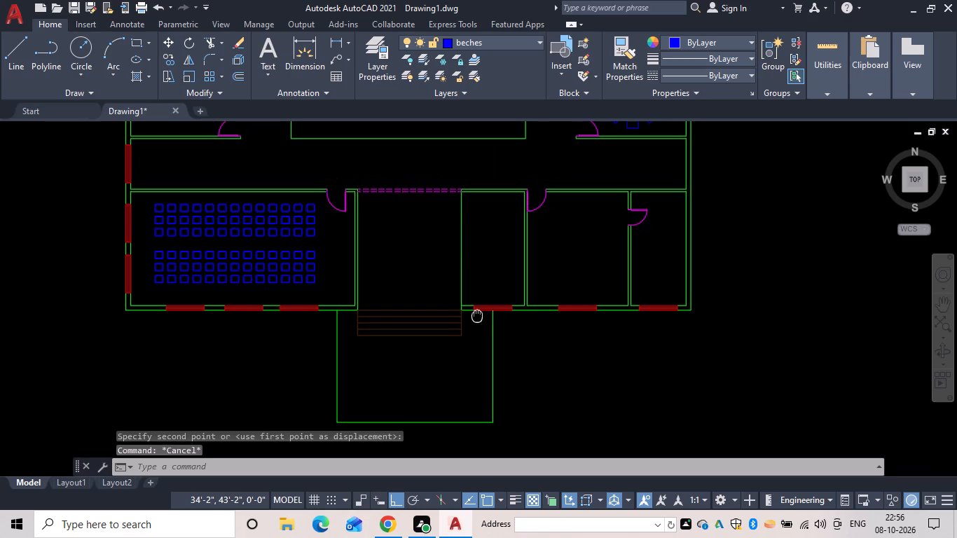
{"action": "middle_click_drag", "start_coordinate": [477, 315], "coordinate": [499, 312]}
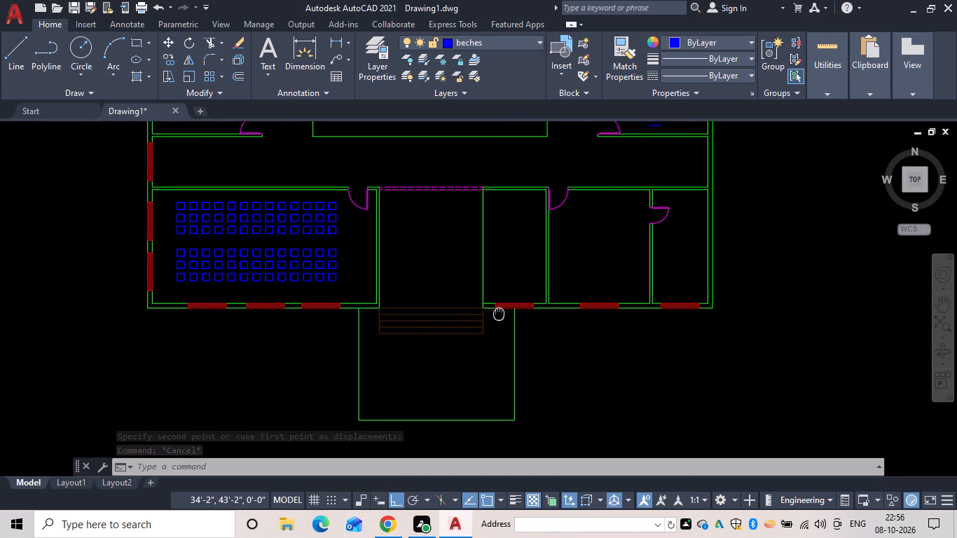
{"action": "middle_click_drag", "start_coordinate": [499, 312], "coordinate": [509, 284]}
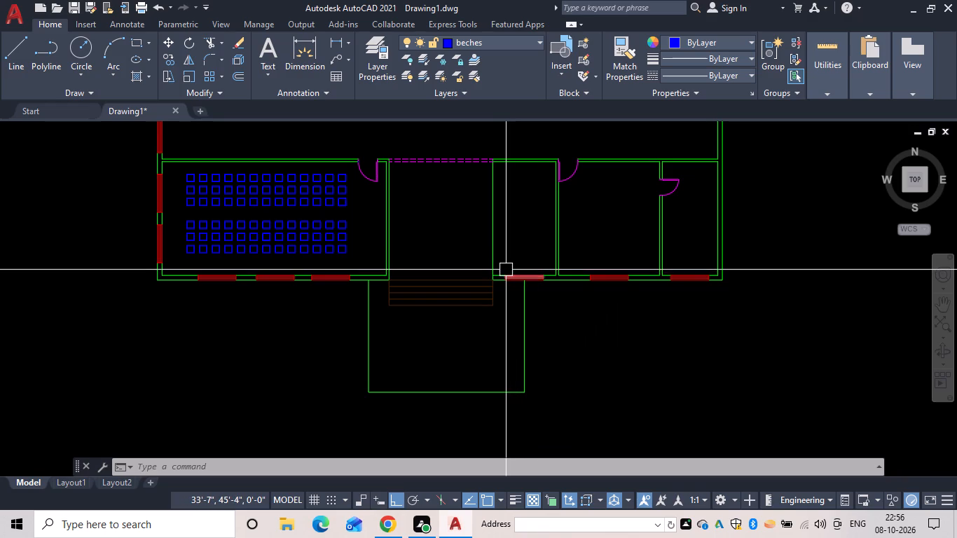
{"action": "middle_click_drag", "start_coordinate": [500, 292], "coordinate": [467, 333]}
Offset the short inner south wall line east of the window 6' north into the room just east of the entrance hall.
{"action": "scroll", "coordinate": [478, 245], "scroll_direction": "up", "scroll_amount": 1}
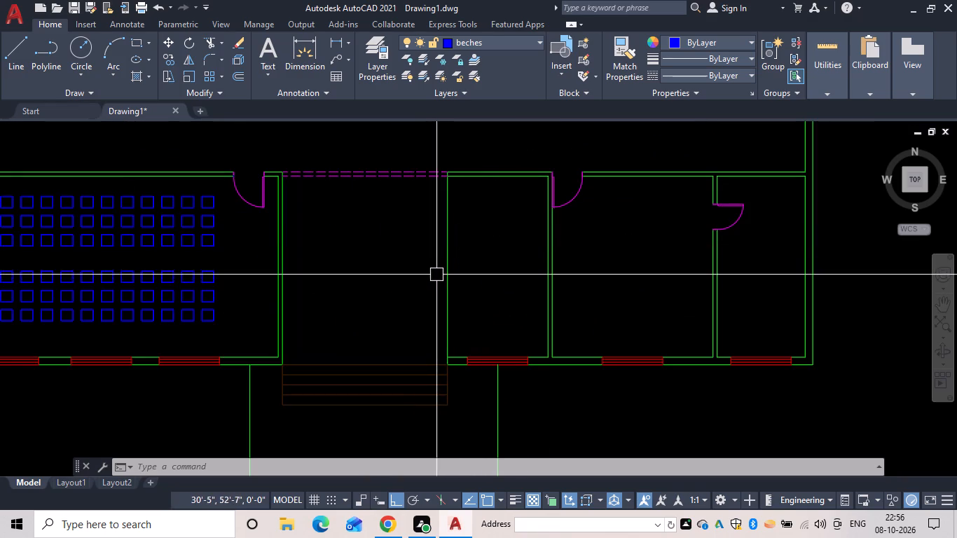
{"action": "scroll", "coordinate": [532, 349], "scroll_direction": "up", "scroll_amount": 1}
{"action": "key", "text": "Escape"}
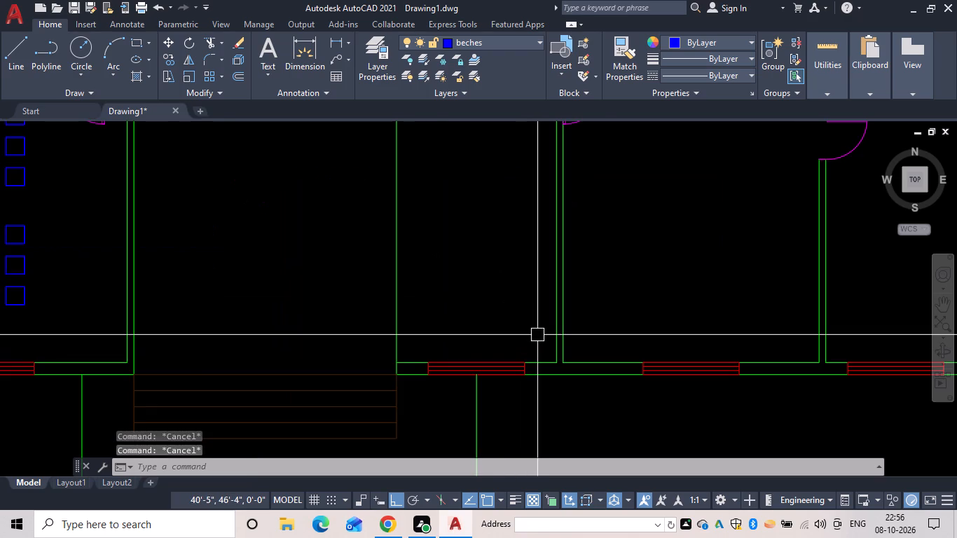
{"action": "type", "text": "of 1"}
{"action": "key", "text": "BackSpace"}
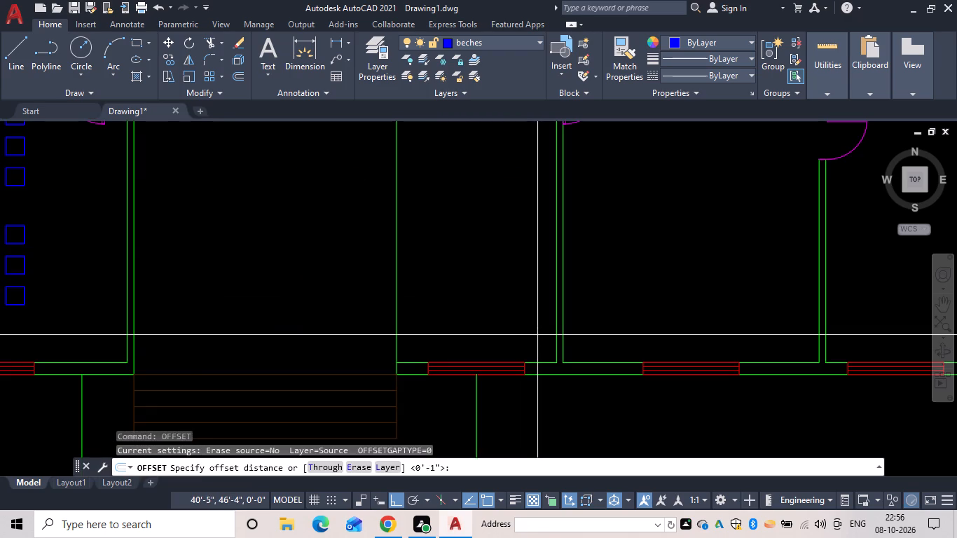
{"action": "type", "text": "6'"}
{"action": "key", "text": "Return"}
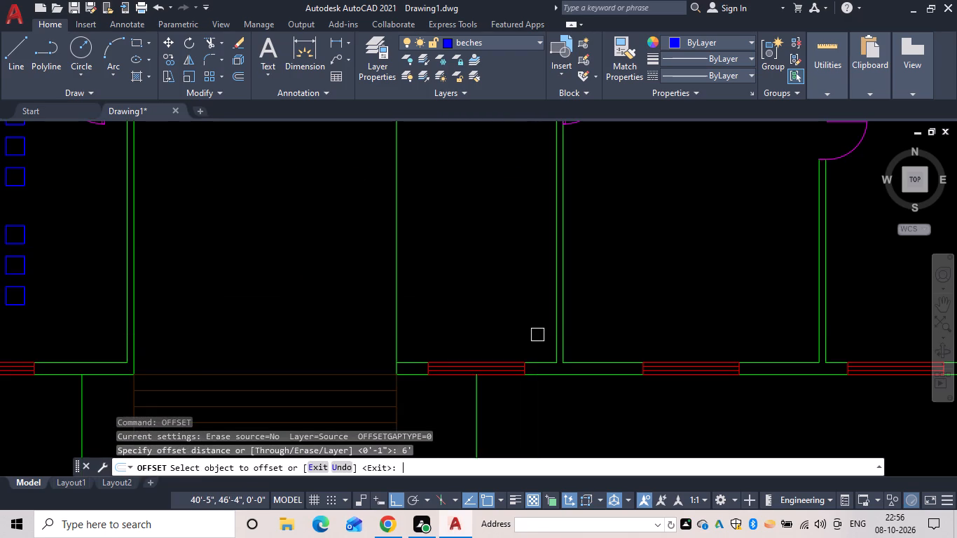
{"action": "left_click_drag", "start_coordinate": [539, 361], "coordinate": [538, 344]}
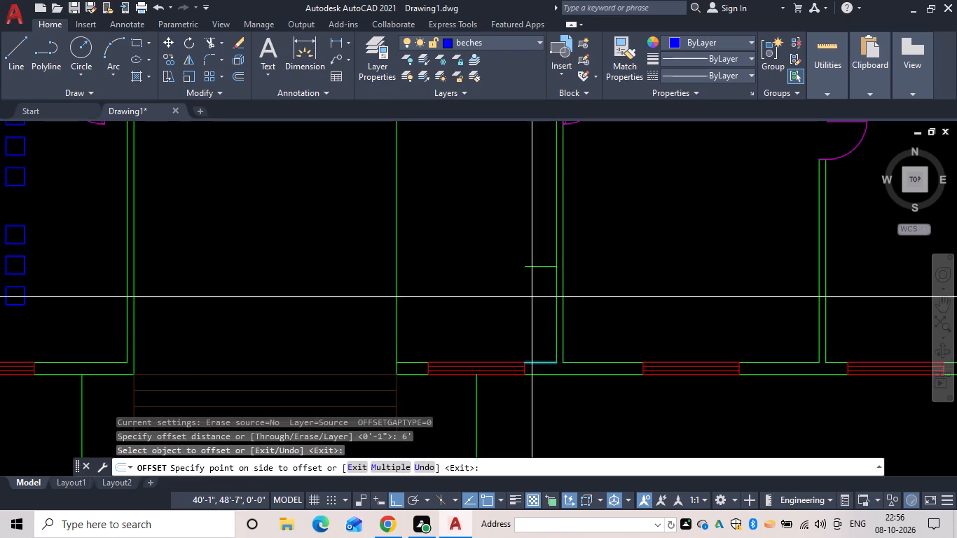
{"action": "left_click", "coordinate": [522, 252]}
{"action": "scroll", "coordinate": [521, 280], "scroll_direction": "down", "scroll_amount": 1}
{"action": "key", "text": "Escape"}
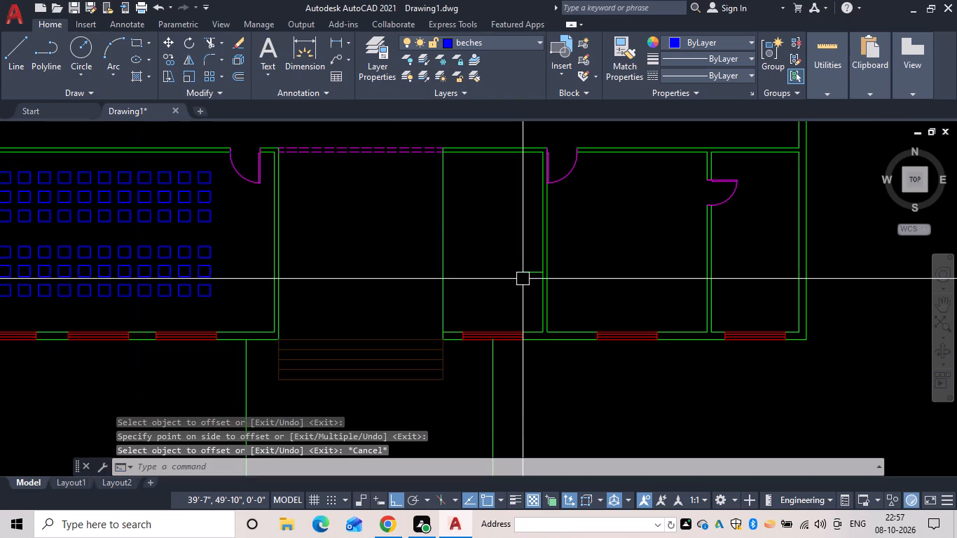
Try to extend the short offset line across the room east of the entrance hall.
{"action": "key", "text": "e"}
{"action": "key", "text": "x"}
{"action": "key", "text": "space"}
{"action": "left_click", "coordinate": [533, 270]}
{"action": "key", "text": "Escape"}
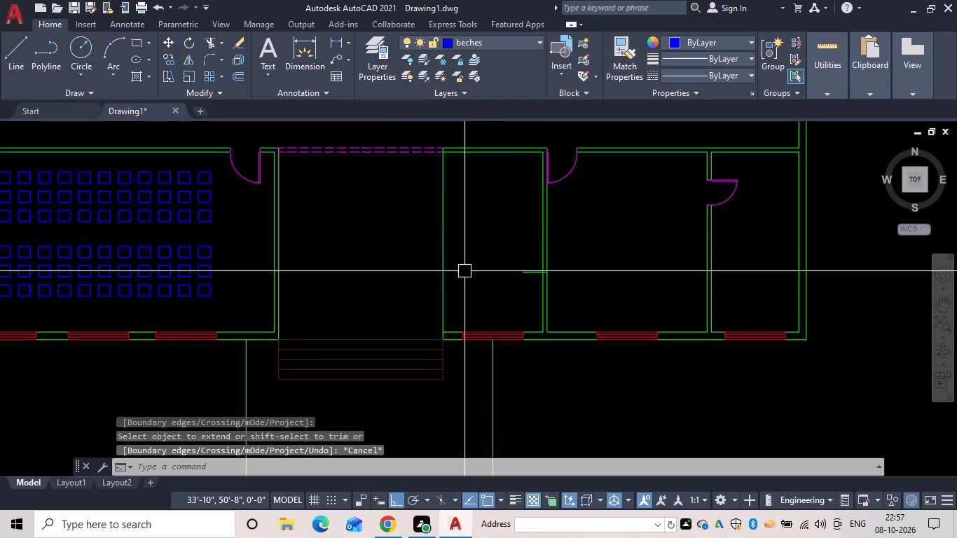
Fillet the offset line with the entrance hall's east edge line to form a sharp corner.
{"action": "key", "text": "f"}
{"action": "key", "text": "space"}
{"action": "left_click", "coordinate": [529, 270]}
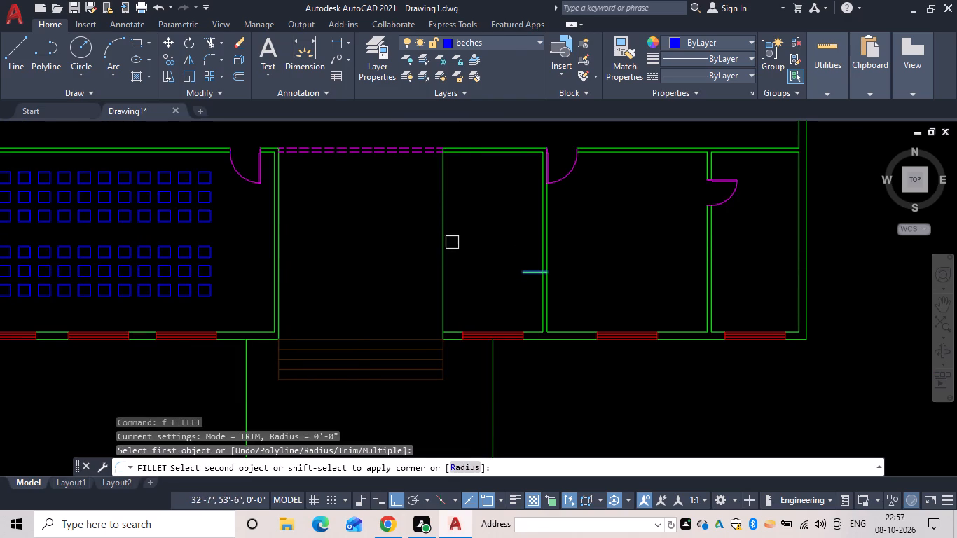
{"action": "left_click", "coordinate": [446, 237]}
{"action": "key", "text": "Escape"}
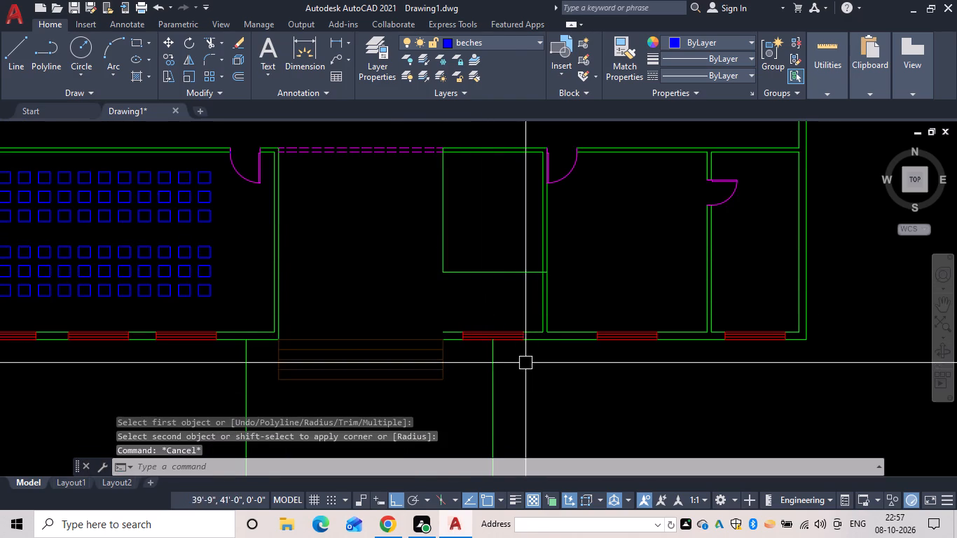
Trim the piece of the horizontal line that crosses the thickness of the room's east partition wall.
{"action": "key", "text": "Escape"}
{"action": "type", "text": "tr"}
{"action": "key", "text": "space"}
{"action": "scroll", "coordinate": [538, 276], "scroll_direction": "up", "scroll_amount": 3}
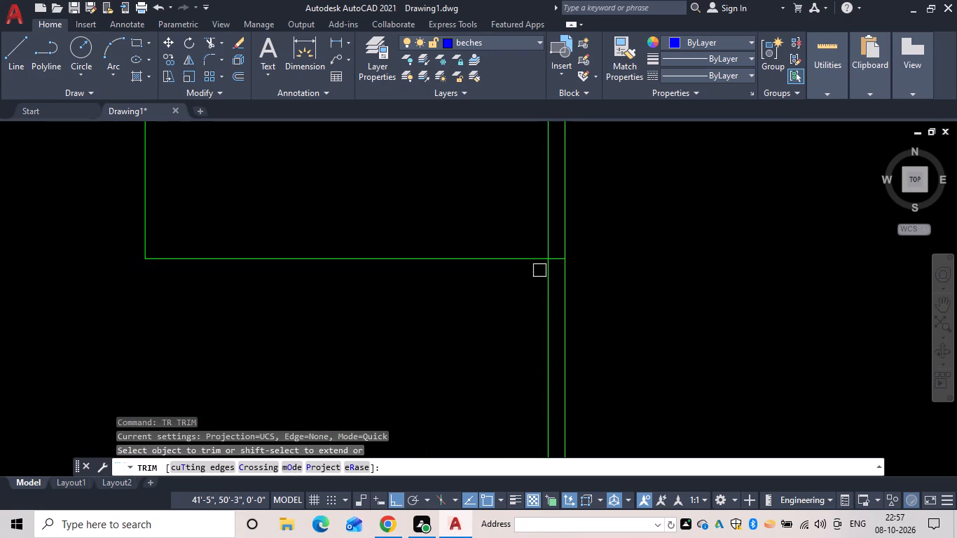
{"action": "scroll", "coordinate": [551, 264], "scroll_direction": "up", "scroll_amount": 2}
{"action": "left_click", "coordinate": [555, 249]}
{"action": "scroll", "coordinate": [551, 268], "scroll_direction": "down", "scroll_amount": 6}
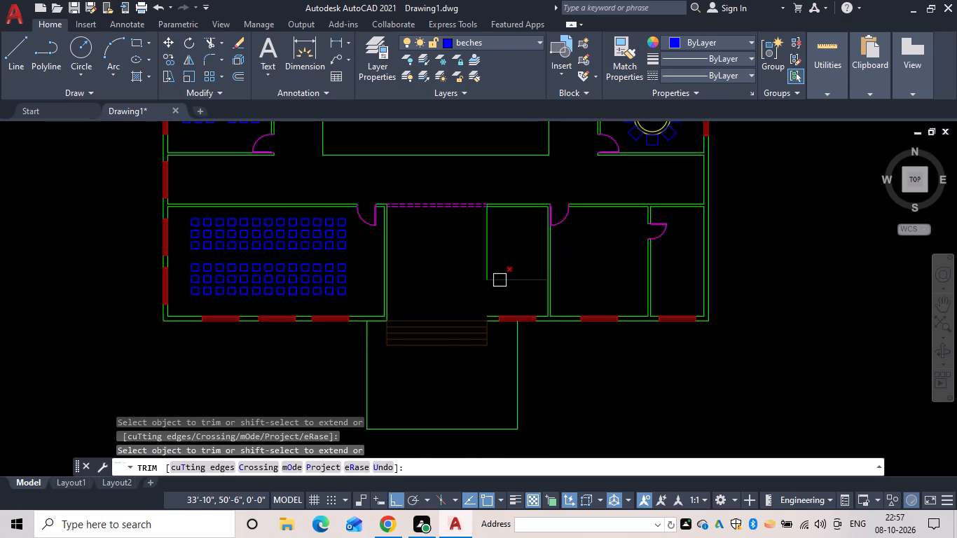
{"action": "key", "text": "Escape"}
Offset the room's west edge line 2' east and its horizontal south line 2' north, towards the inside.
{"action": "type", "text": "of 2'"}
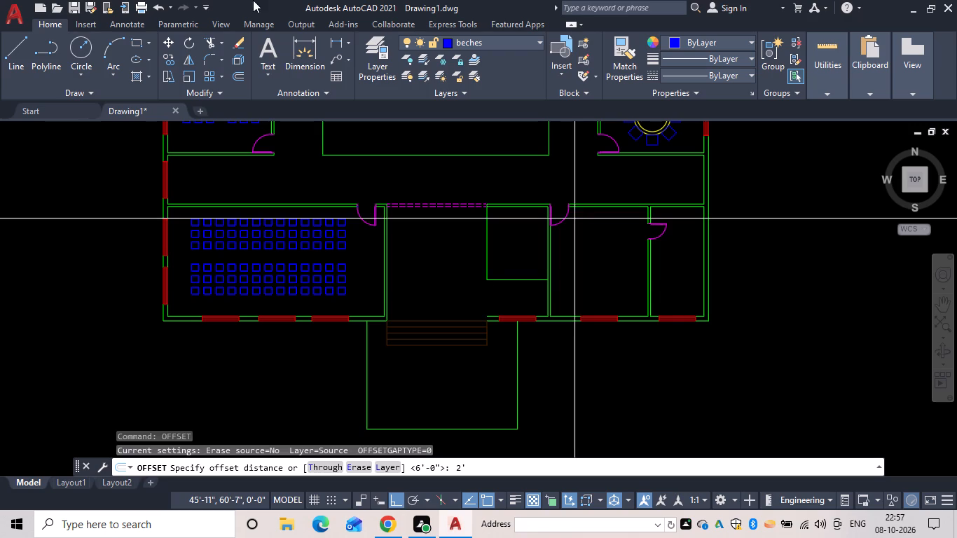
{"action": "key", "text": "space"}
{"action": "left_click", "coordinate": [486, 250]}
{"action": "left_click", "coordinate": [505, 244]}
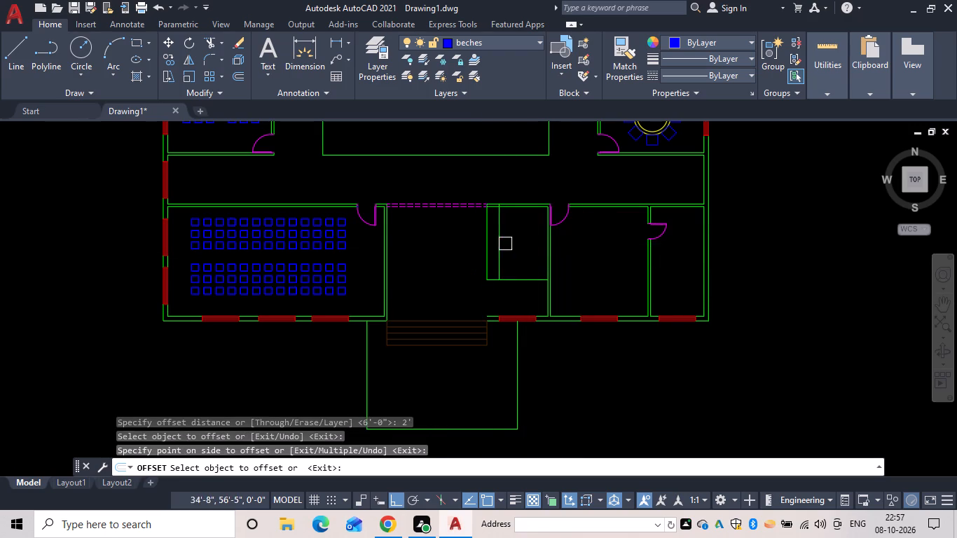
{"action": "left_click", "coordinate": [523, 279]}
{"action": "left_click", "coordinate": [521, 254]}
{"action": "key", "text": "Escape"}
Fillet the two inner offset lines into a sharp corner, completing the L-shaped counter outline.
{"action": "key", "text": "t"}
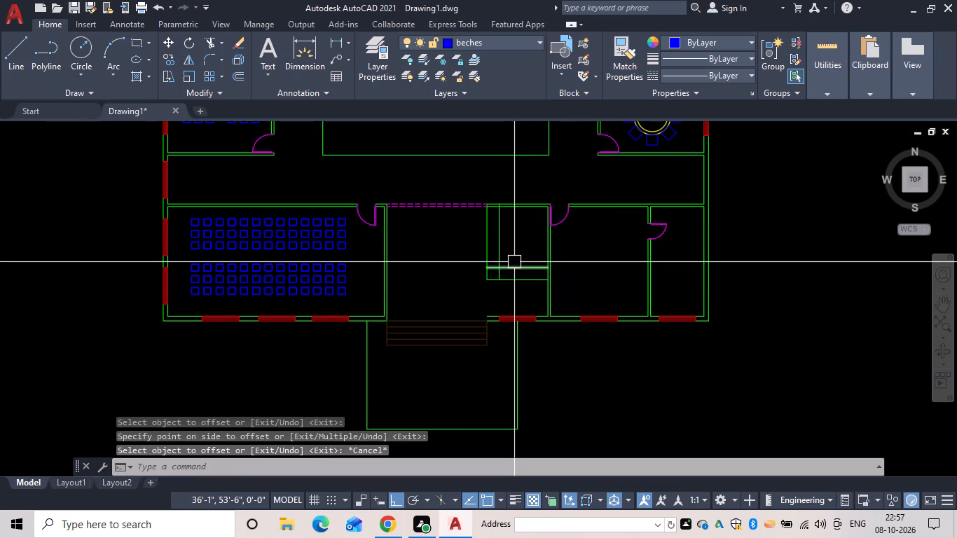
{"action": "key", "text": "Escape"}
{"action": "type", "text": "f"}
{"action": "key", "text": "space"}
{"action": "scroll", "coordinate": [495, 272], "scroll_direction": "up", "scroll_amount": 2}
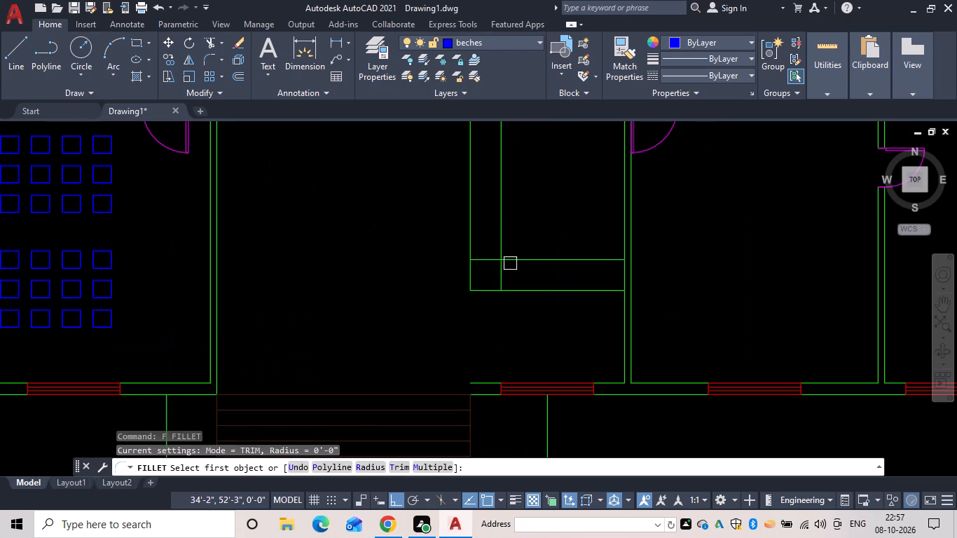
{"action": "left_click", "coordinate": [517, 261]}
{"action": "left_click", "coordinate": [504, 241]}
{"action": "key", "text": "Escape"}
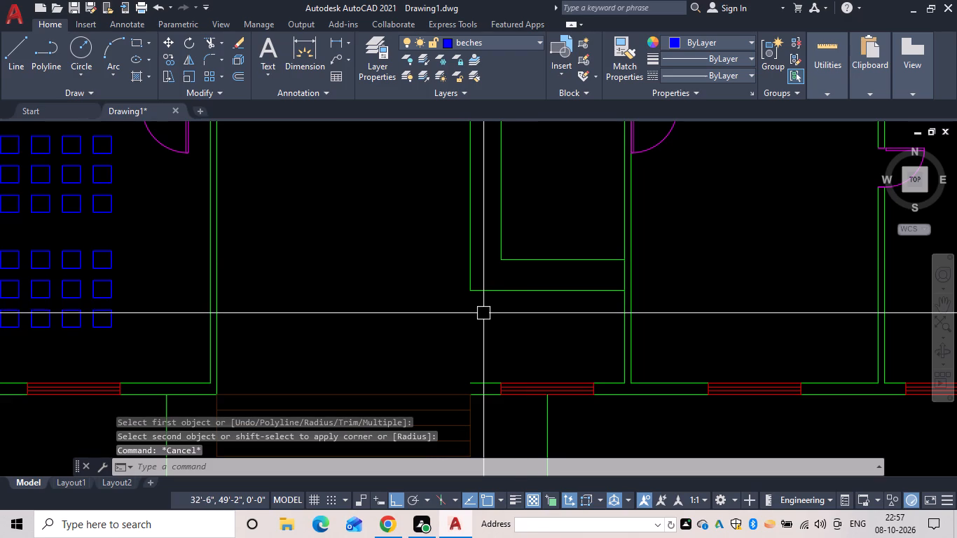
Draw a rectangle about 2'-5" by 1'-9" inside the L-shaped counter's south leg, at its east end against the partition wall.
{"action": "scroll", "coordinate": [514, 319], "scroll_direction": "up", "scroll_amount": 1}
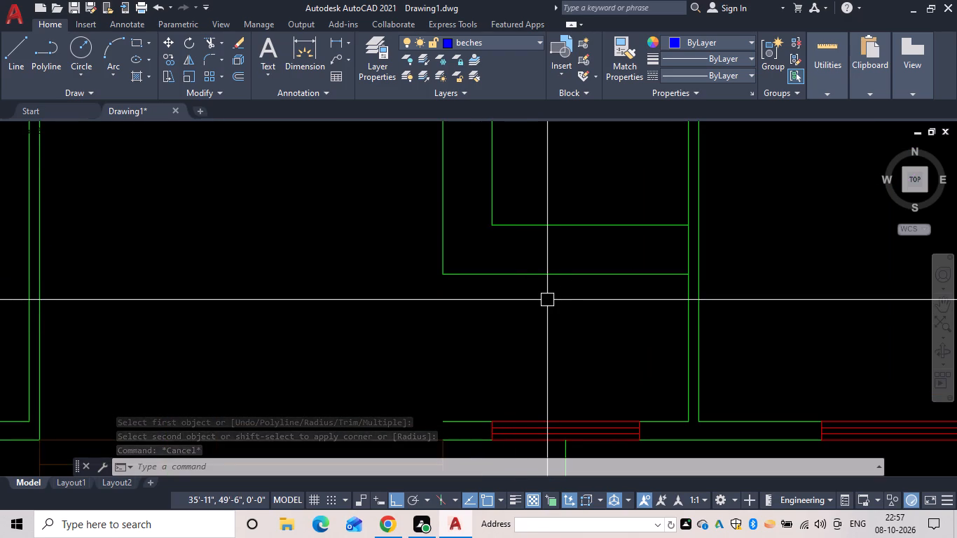
{"action": "key", "text": "r"}
{"action": "type", "text": "ec"}
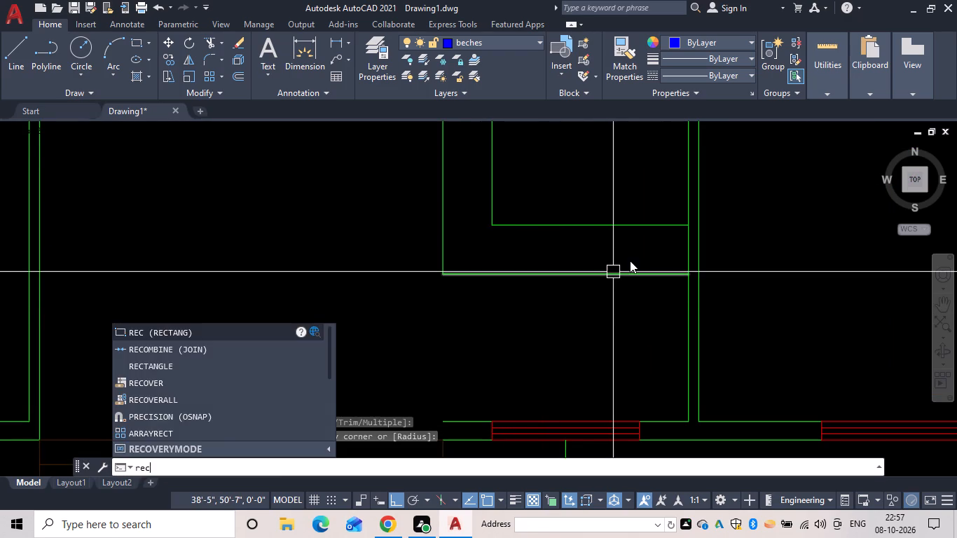
{"action": "key", "text": "space"}
{"action": "scroll", "coordinate": [661, 261], "scroll_direction": "up", "scroll_amount": 2}
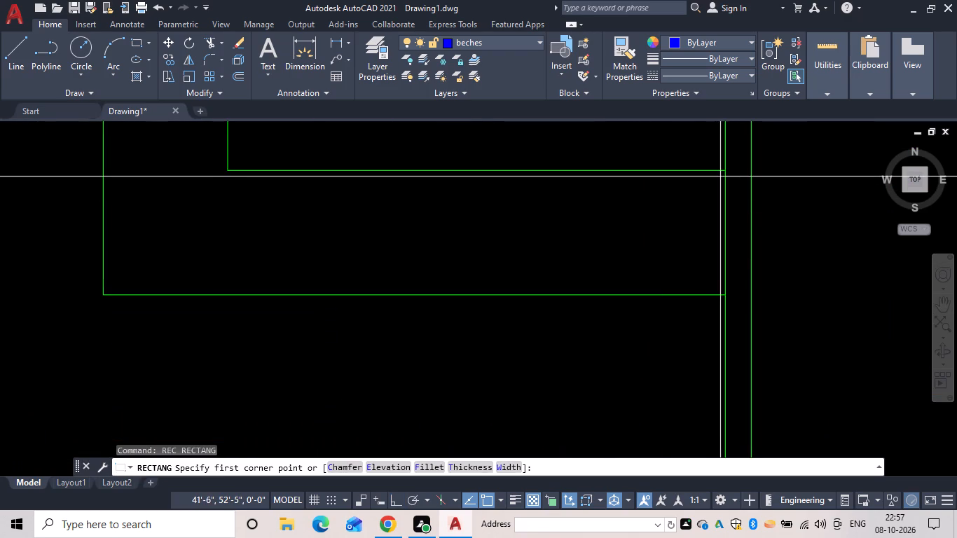
{"action": "left_click", "coordinate": [721, 175]}
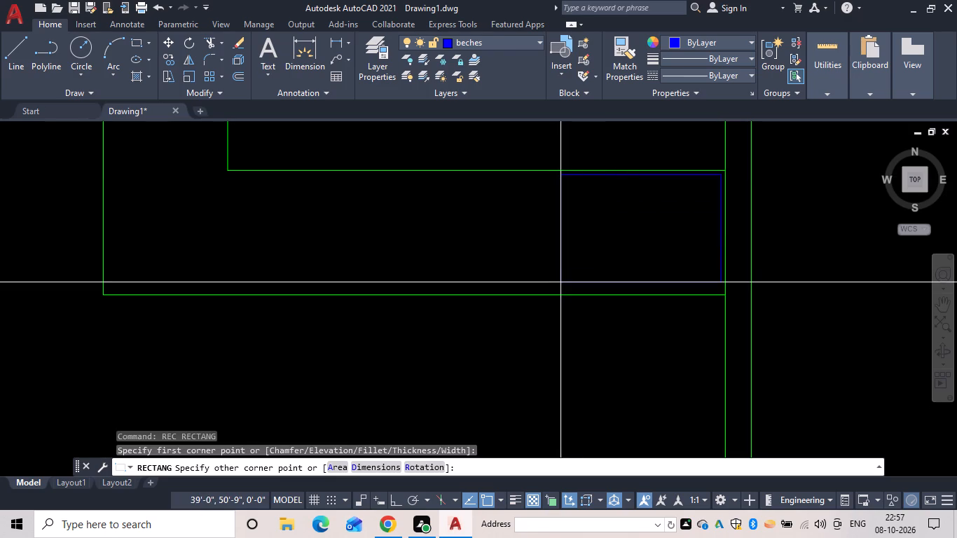
{"action": "left_click", "coordinate": [565, 291]}
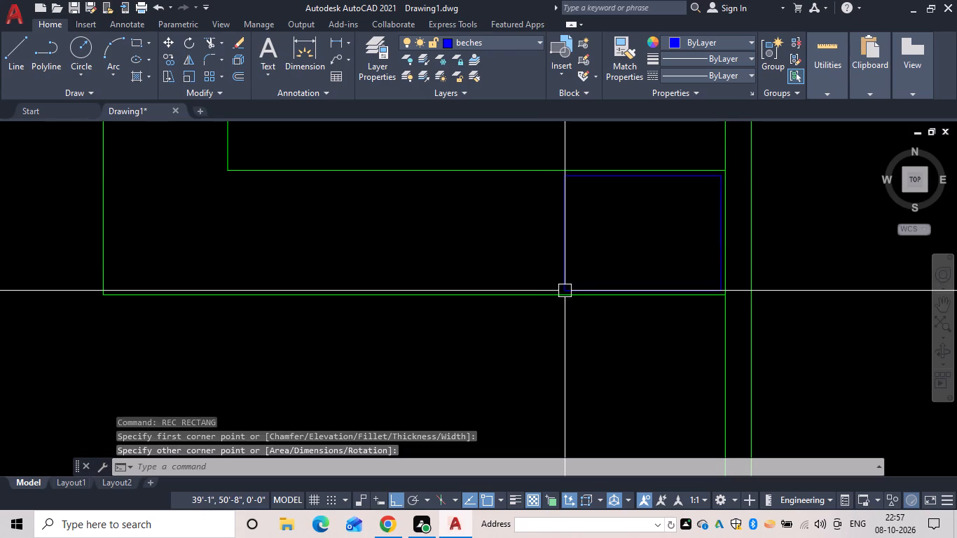
Draw a rectangle about 2'-5" by 1'-4" against the west wall of the room east of the counter room, south of its door.
{"action": "scroll", "coordinate": [468, 202], "scroll_direction": "down", "scroll_amount": 1}
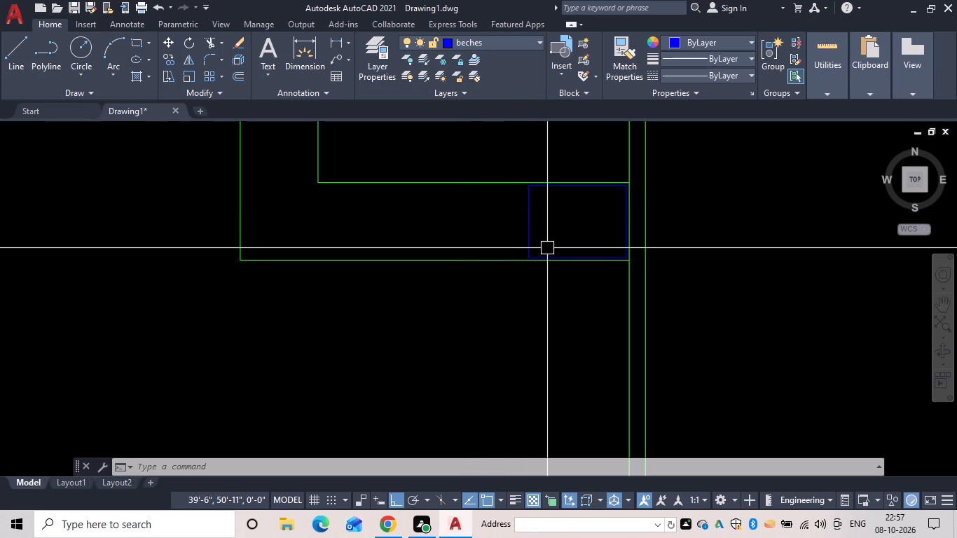
{"action": "scroll", "coordinate": [567, 258], "scroll_direction": "down", "scroll_amount": 3}
{"action": "middle_click_drag", "start_coordinate": [567, 258], "coordinate": [567, 256]}
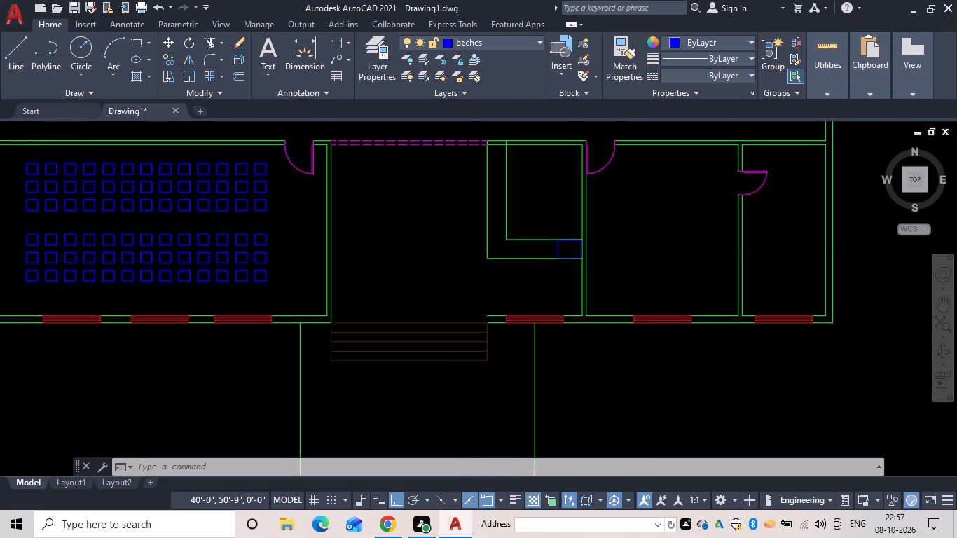
{"action": "middle_click_drag", "start_coordinate": [567, 256], "coordinate": [556, 228]}
{"action": "scroll", "coordinate": [557, 228], "scroll_direction": "down", "scroll_amount": 1}
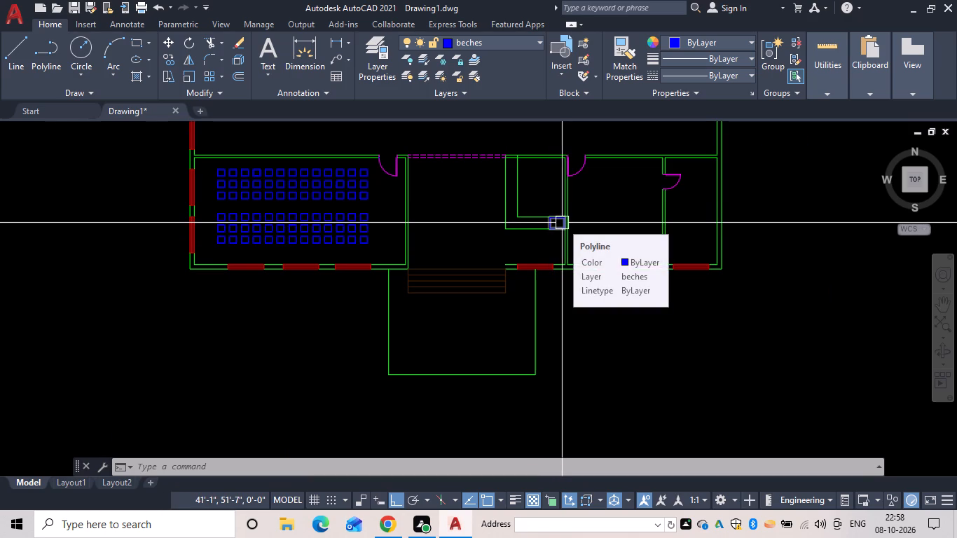
{"action": "scroll", "coordinate": [581, 206], "scroll_direction": "up", "scroll_amount": 2}
{"action": "middle_click_drag", "start_coordinate": [581, 206], "coordinate": [575, 216]}
{"action": "key", "text": "Escape"}
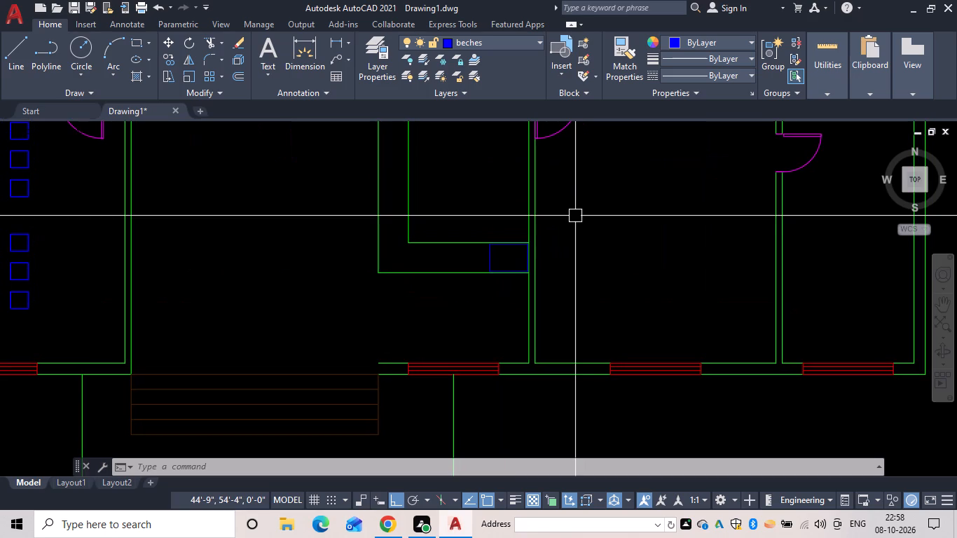
{"action": "type", "text": "rec"}
{"action": "key", "text": "space"}
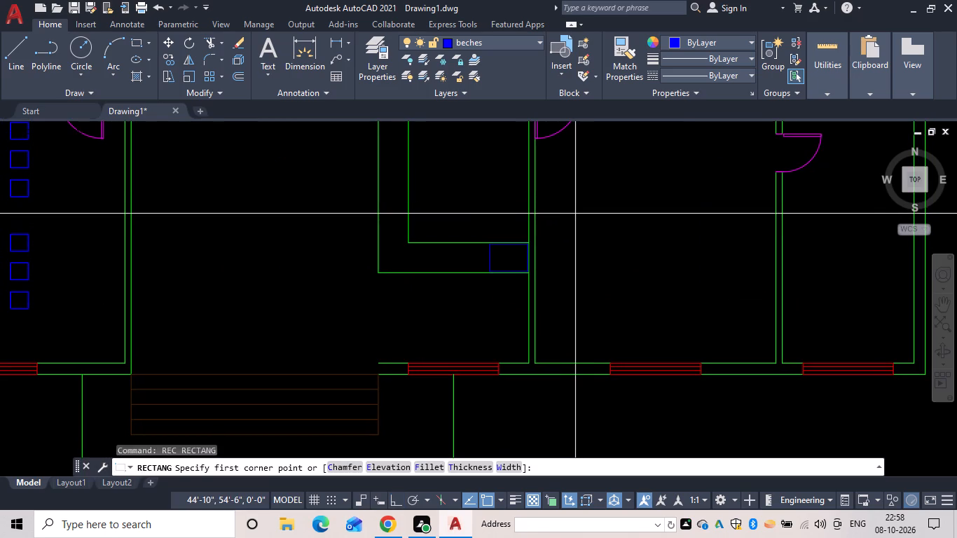
{"action": "scroll", "coordinate": [566, 212], "scroll_direction": "up", "scroll_amount": 1}
{"action": "scroll", "coordinate": [566, 207], "scroll_direction": "down", "scroll_amount": 2}
{"action": "middle_click_drag", "start_coordinate": [562, 207], "coordinate": [548, 241]}
{"action": "scroll", "coordinate": [537, 218], "scroll_direction": "up", "scroll_amount": 2}
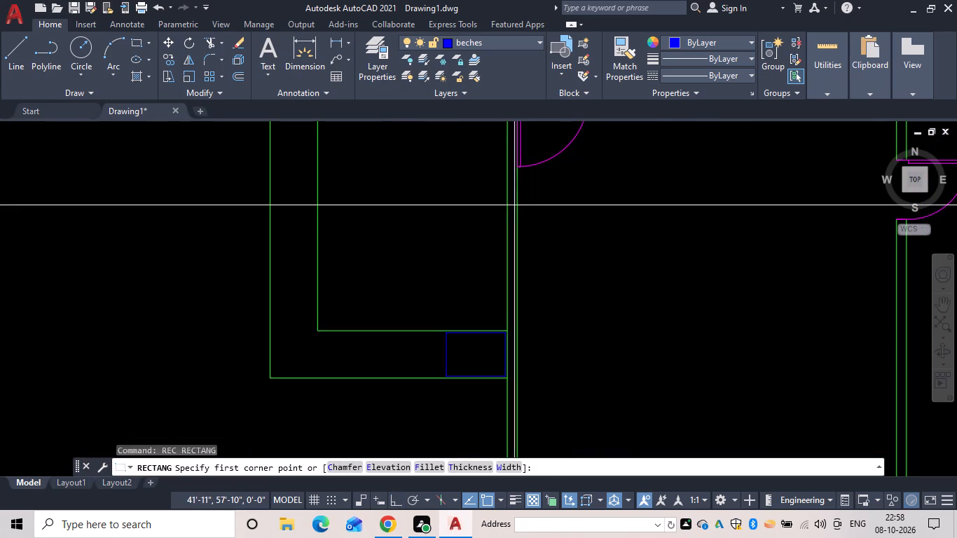
{"action": "left_click_drag", "start_coordinate": [517, 205], "coordinate": [527, 211]}
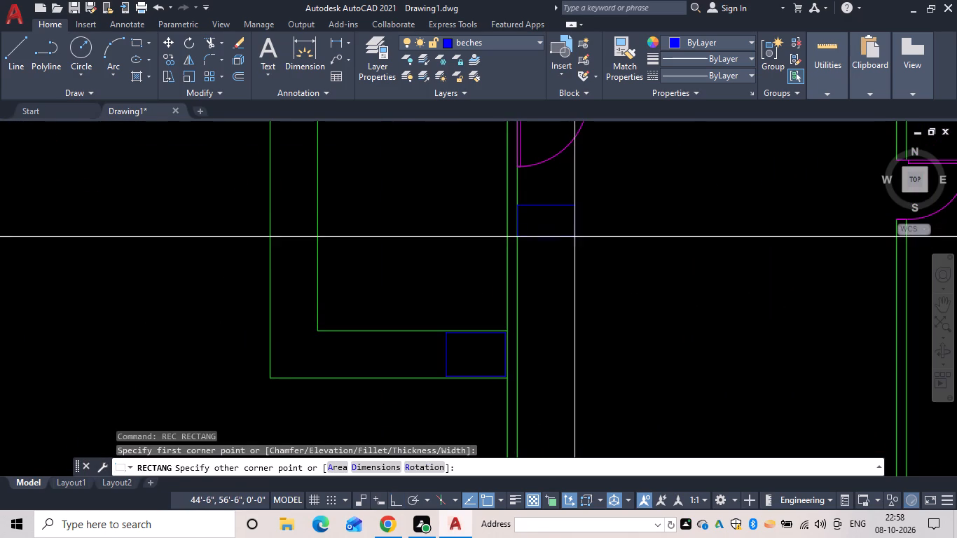
{"action": "left_click_drag", "start_coordinate": [574, 235], "coordinate": [584, 229]}
{"action": "key", "text": "Escape"}
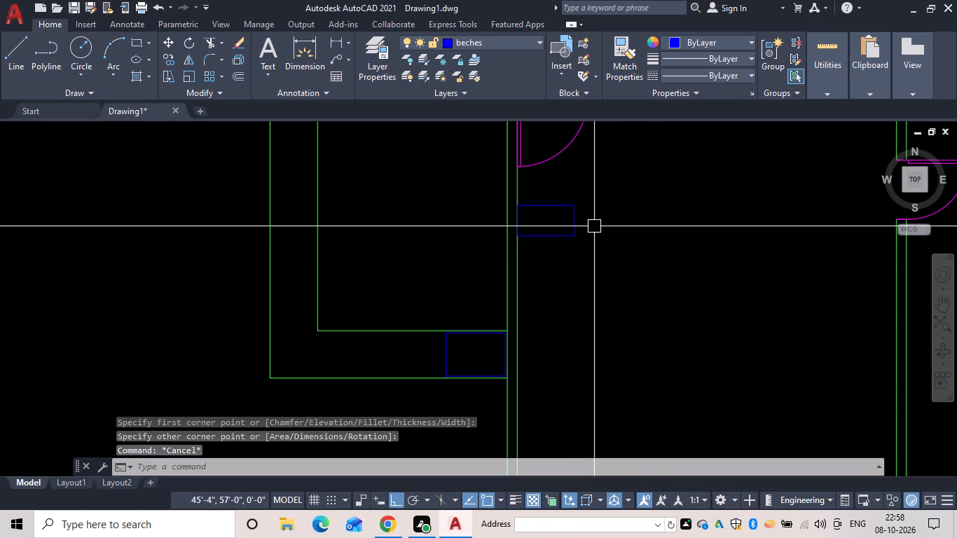
Copy the new wall-side rectangle twice straight south along the wall, about 5'-4" and 10'-3" from the original.
{"action": "type", "text": "co"}
{"action": "key", "text": "space"}
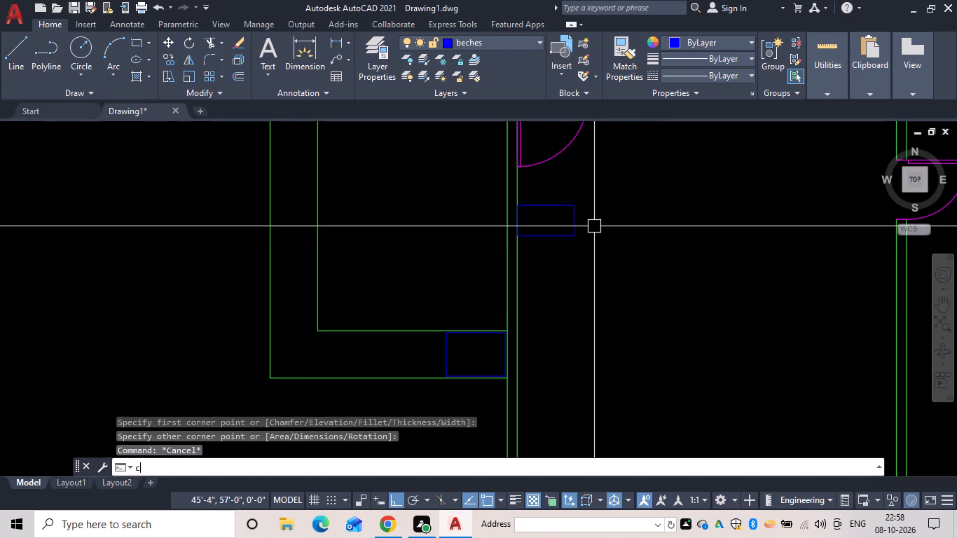
{"action": "left_click", "coordinate": [579, 220]}
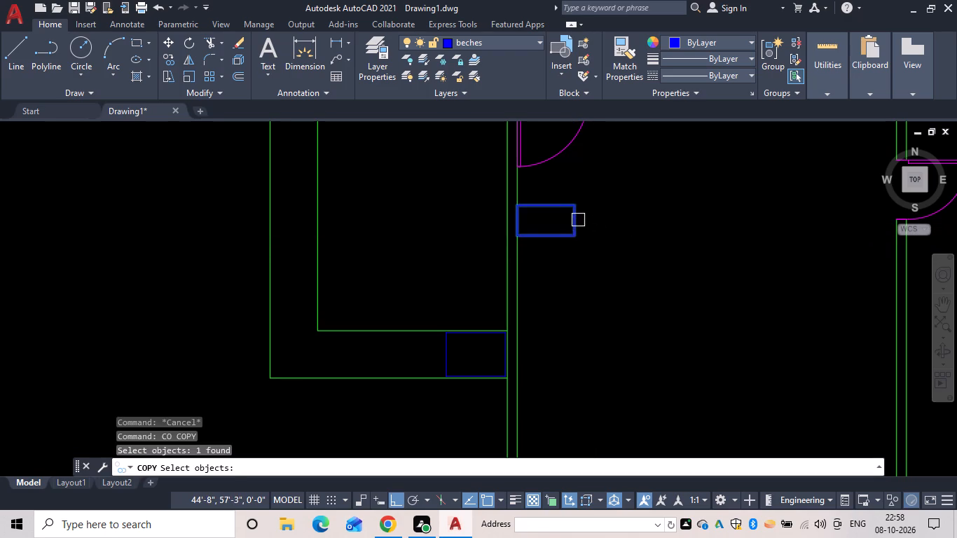
{"action": "key", "text": "space"}
{"action": "scroll", "coordinate": [564, 251], "scroll_direction": "down", "scroll_amount": 1}
{"action": "left_click", "coordinate": [570, 241]}
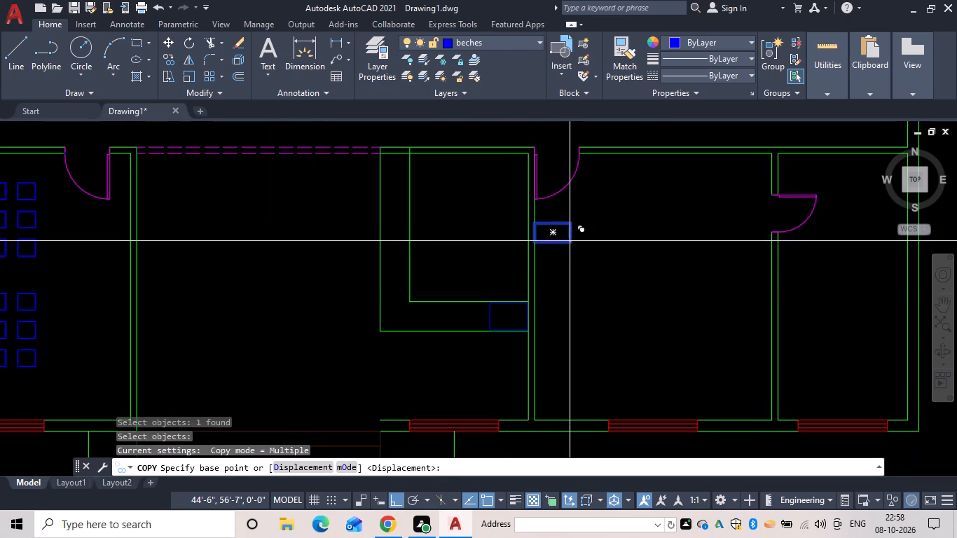
{"action": "left_click", "coordinate": [579, 322]}
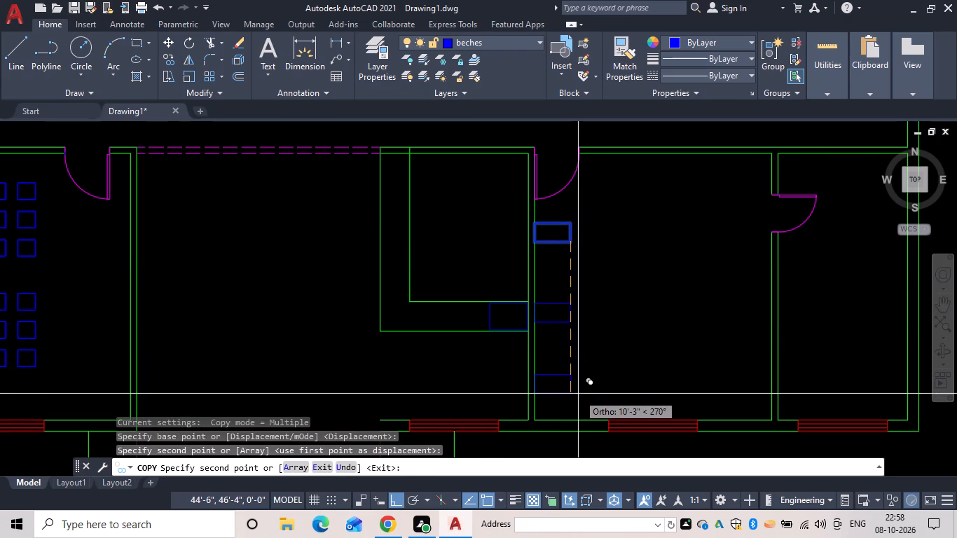
{"action": "left_click", "coordinate": [579, 394]}
{"action": "key", "text": "Escape"}
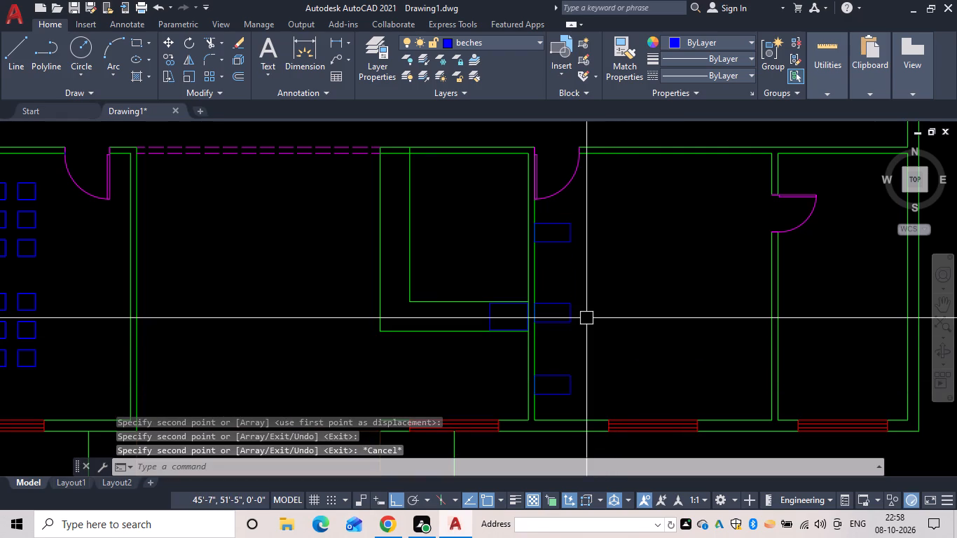
Draw a closed outline of lines, 2' wide and 3' long, just east of the northernmost wall-side rectangle.
{"action": "type", "text": "l"}
{"action": "key", "text": "space"}
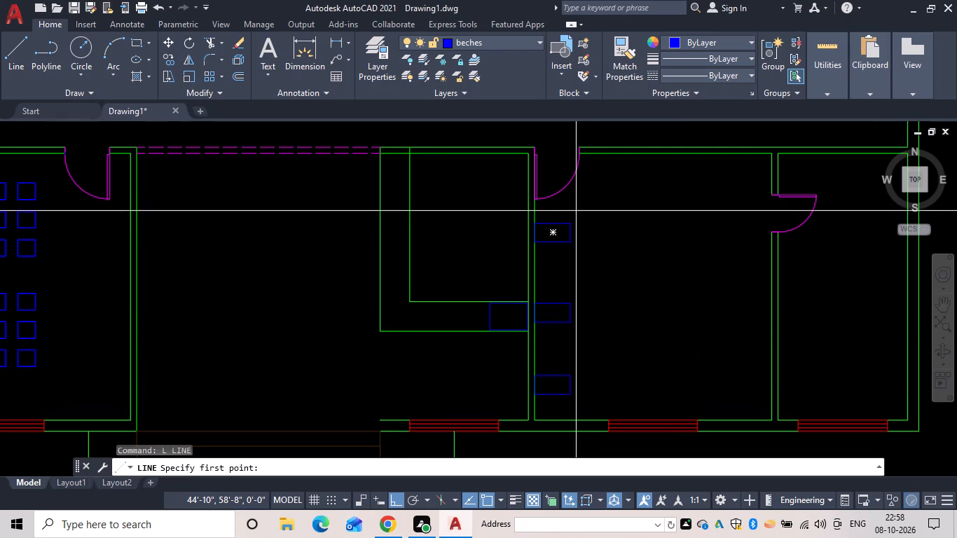
{"action": "left_click", "coordinate": [575, 212]}
{"action": "type", "text": "2'"}
{"action": "key", "text": "space"}
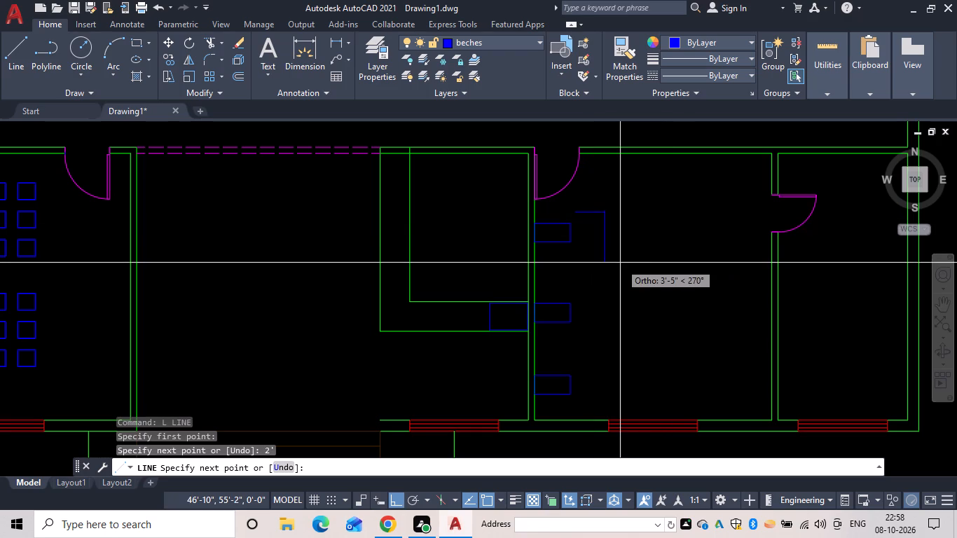
{"action": "type", "text": "3'"}
{"action": "key", "text": "space"}
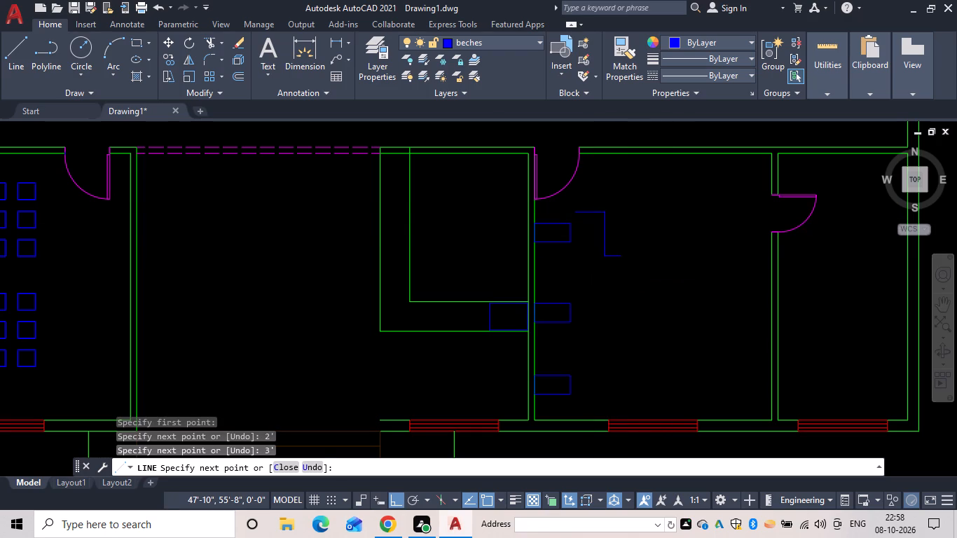
{"action": "type", "text": "2'"}
{"action": "key", "text": "space"}
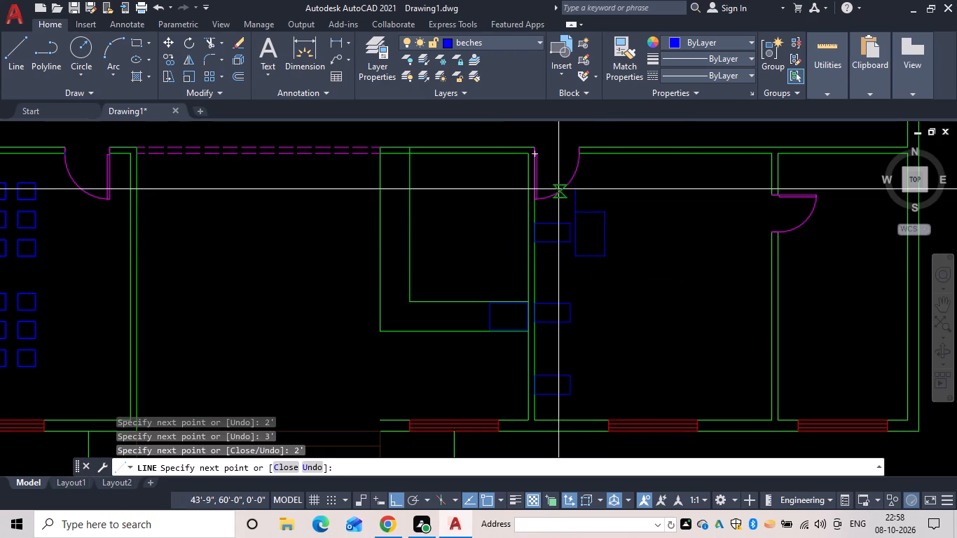
{"action": "scroll", "coordinate": [613, 221], "scroll_direction": "up", "scroll_amount": 1}
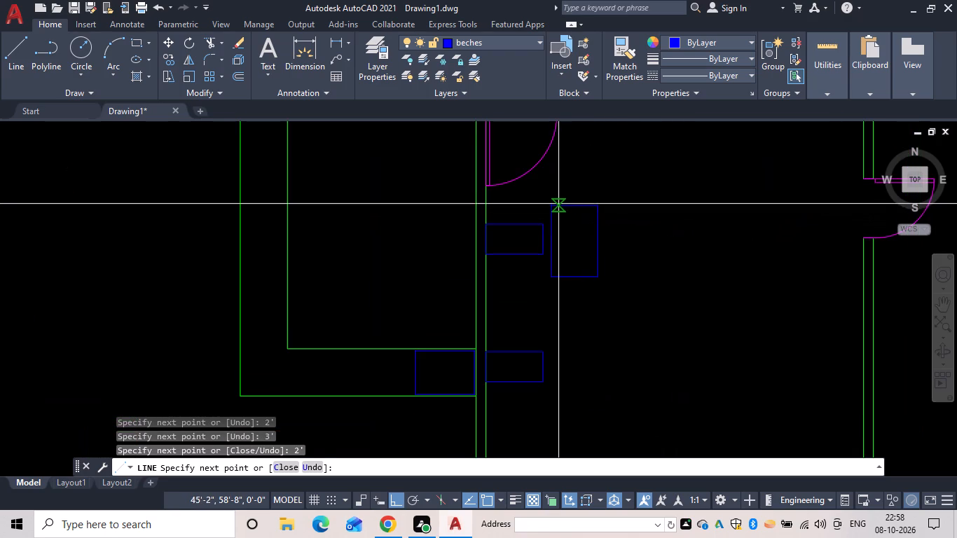
{"action": "left_click", "coordinate": [550, 205]}
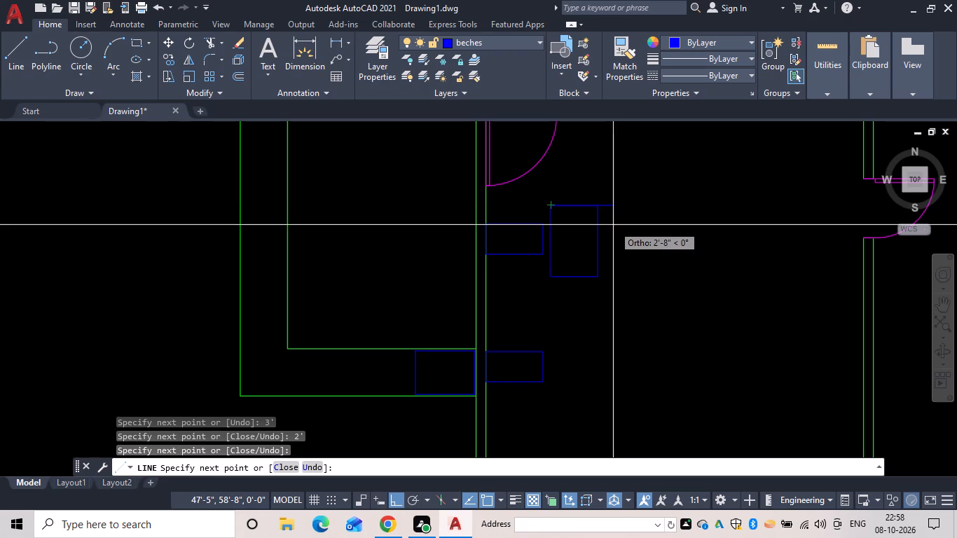
{"action": "key", "text": "Escape"}
{"action": "key", "text": "Escape"}
{"action": "key", "text": "Escape"}
Copy the four lines of the 2' by 3' outline straight south twice, beside the middle and southernmost wall-side rectangles.
{"action": "scroll", "coordinate": [558, 230], "scroll_direction": "up", "scroll_amount": 1}
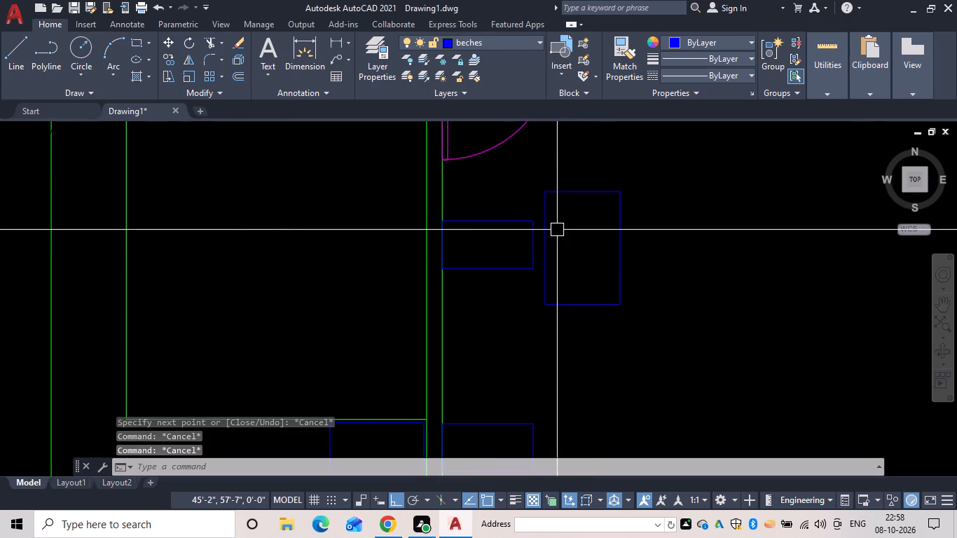
{"action": "scroll", "coordinate": [596, 279], "scroll_direction": "down", "scroll_amount": 1}
{"action": "middle_click_drag", "start_coordinate": [614, 311], "coordinate": [616, 277]}
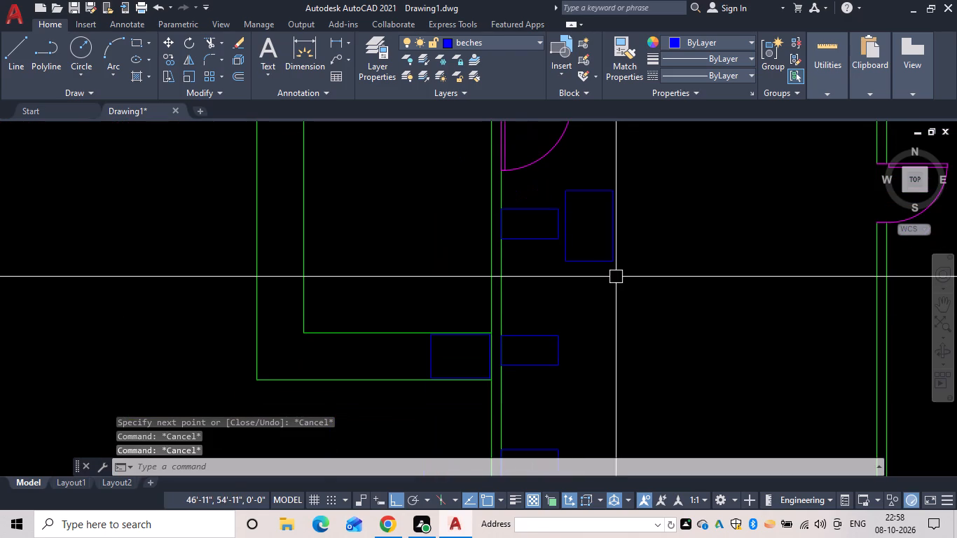
{"action": "key", "text": "c"}
{"action": "key", "text": "o"}
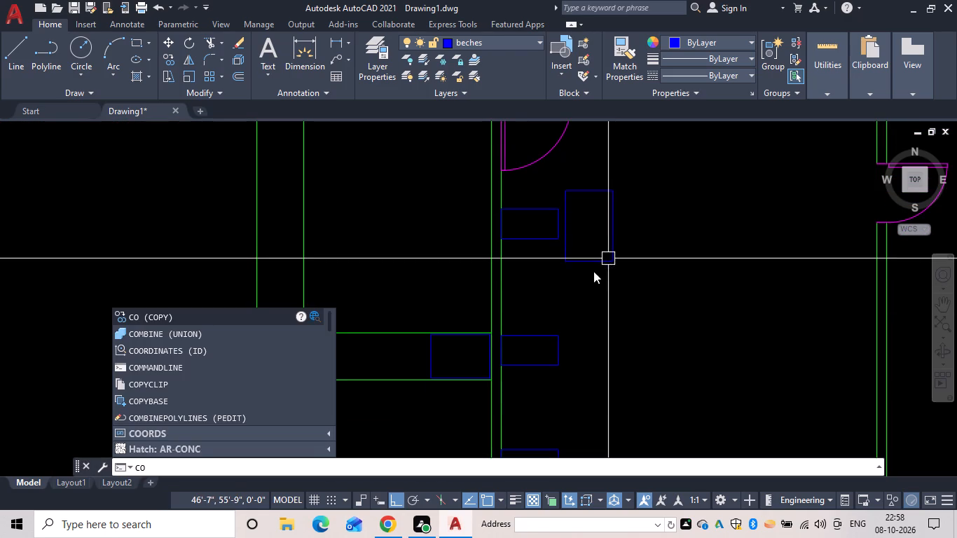
{"action": "key", "text": "space"}
{"action": "left_click", "coordinate": [600, 265]}
{"action": "left_click_drag", "start_coordinate": [658, 304], "coordinate": [655, 306]}
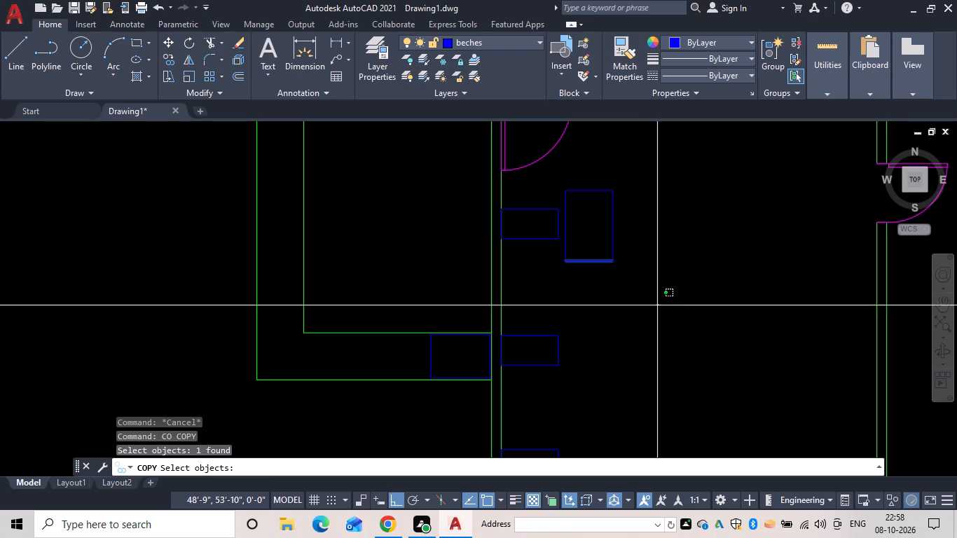
{"action": "left_click_drag", "start_coordinate": [655, 306], "coordinate": [560, 250]}
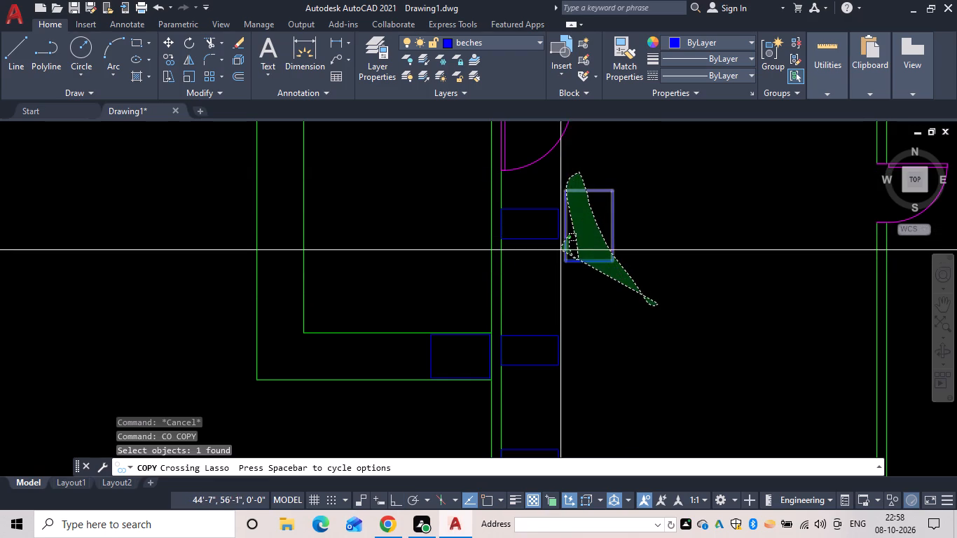
{"action": "left_click_drag", "start_coordinate": [560, 250], "coordinate": [562, 250]}
{"action": "key", "text": "space"}
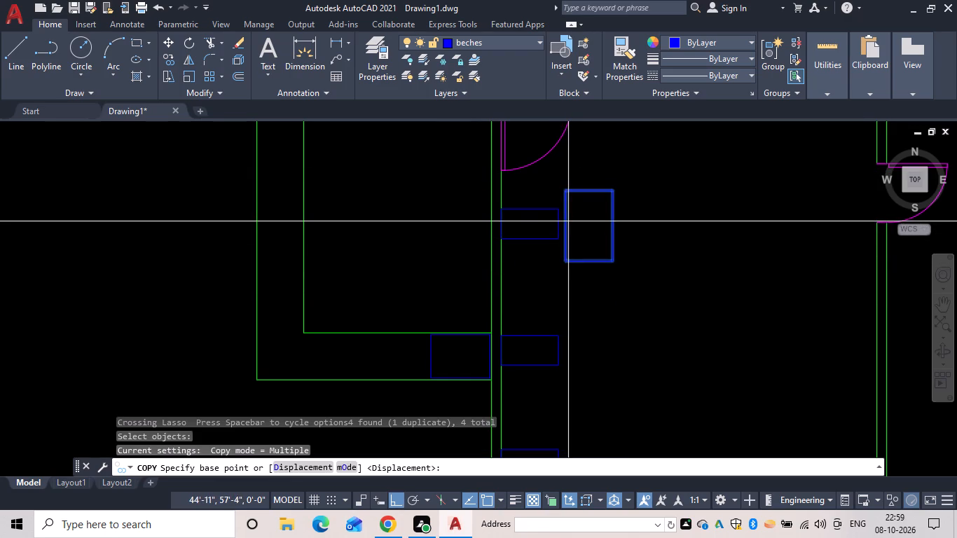
{"action": "left_click", "coordinate": [566, 228]}
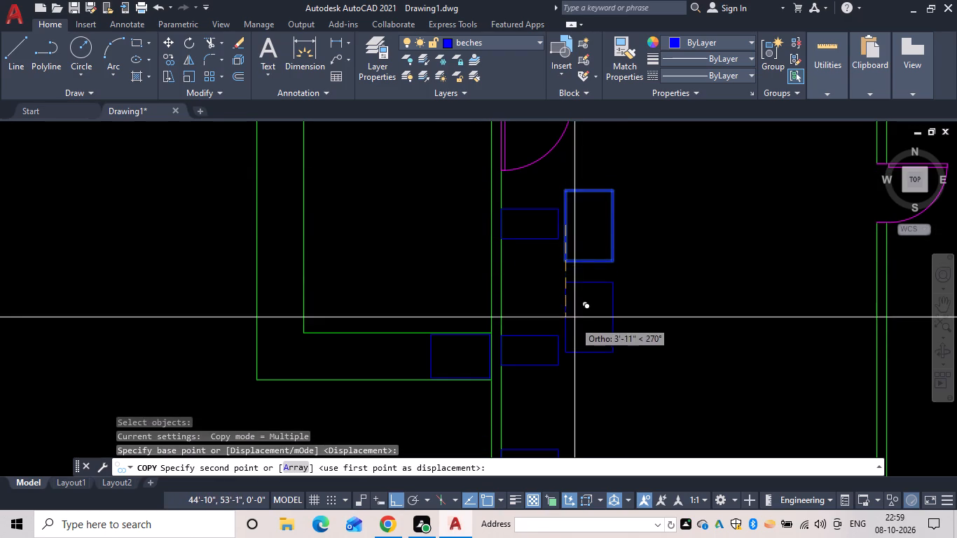
{"action": "left_click", "coordinate": [567, 350]}
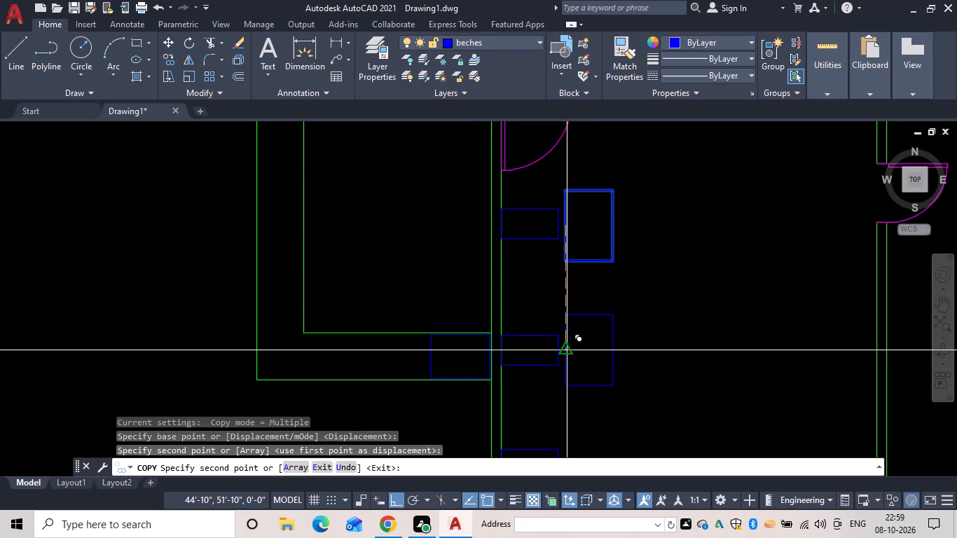
{"action": "middle_click_drag", "start_coordinate": [563, 351], "coordinate": [577, 202]}
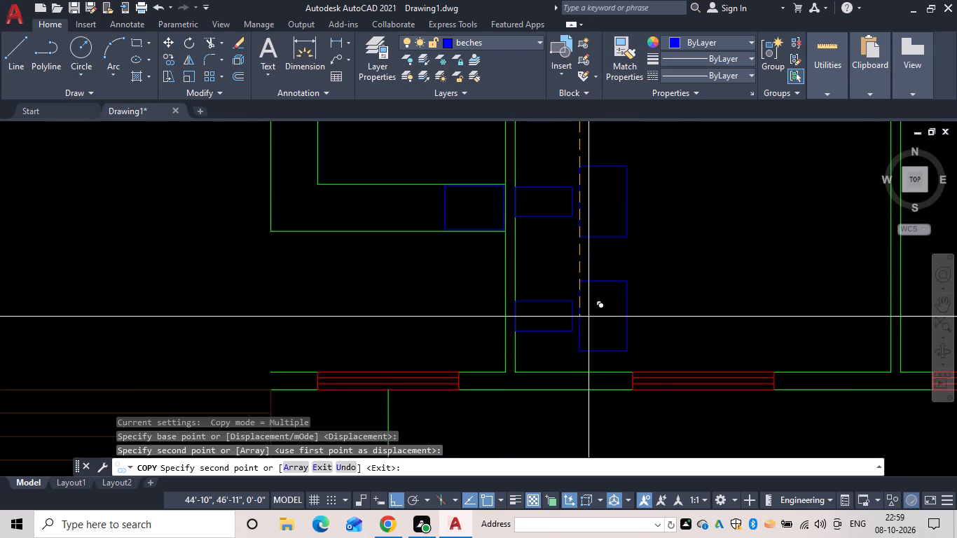
{"action": "left_click", "coordinate": [588, 317]}
{"action": "key", "text": "Escape"}
Mirror all six rectangles along the room's west wall across a vertical line through the room's middle, keeping the originals.
{"action": "scroll", "coordinate": [648, 280], "scroll_direction": "down", "scroll_amount": 1}
{"action": "middle_click_drag", "start_coordinate": [649, 282], "coordinate": [609, 284]}
{"action": "scroll", "coordinate": [647, 279], "scroll_direction": "down", "scroll_amount": 1}
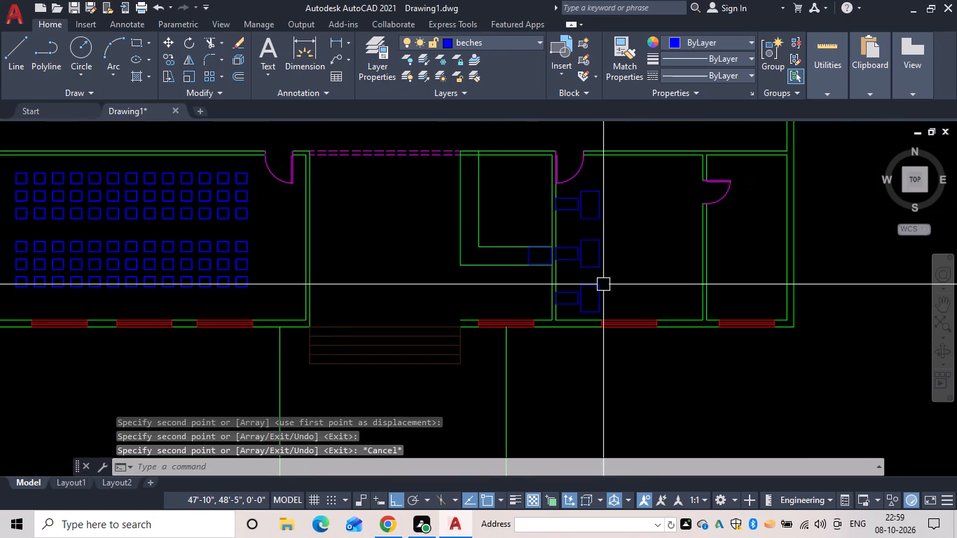
{"action": "key", "text": "m"}
{"action": "type", "text": "i"}
{"action": "key", "text": "space"}
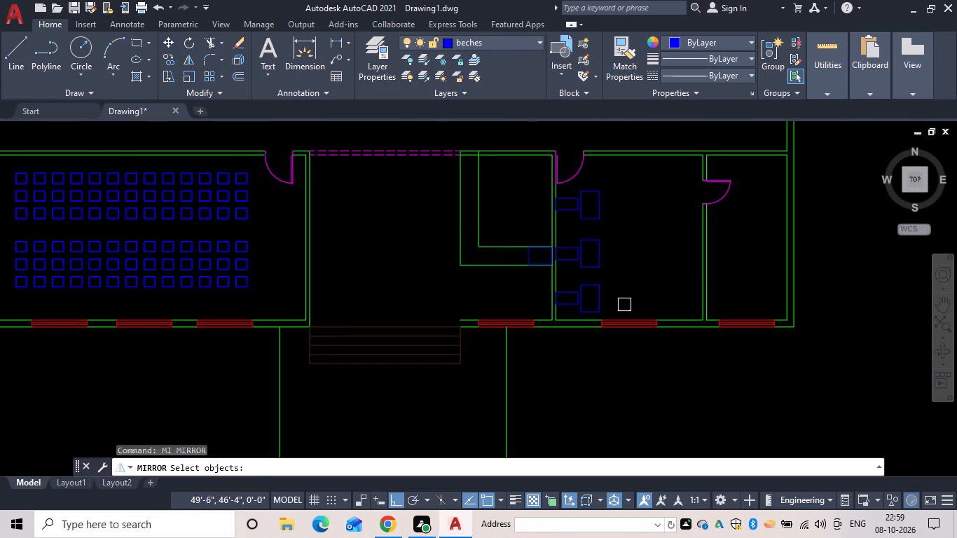
{"action": "scroll", "coordinate": [610, 307], "scroll_direction": "up", "scroll_amount": 3}
{"action": "left_click_drag", "start_coordinate": [565, 340], "coordinate": [553, 332]}
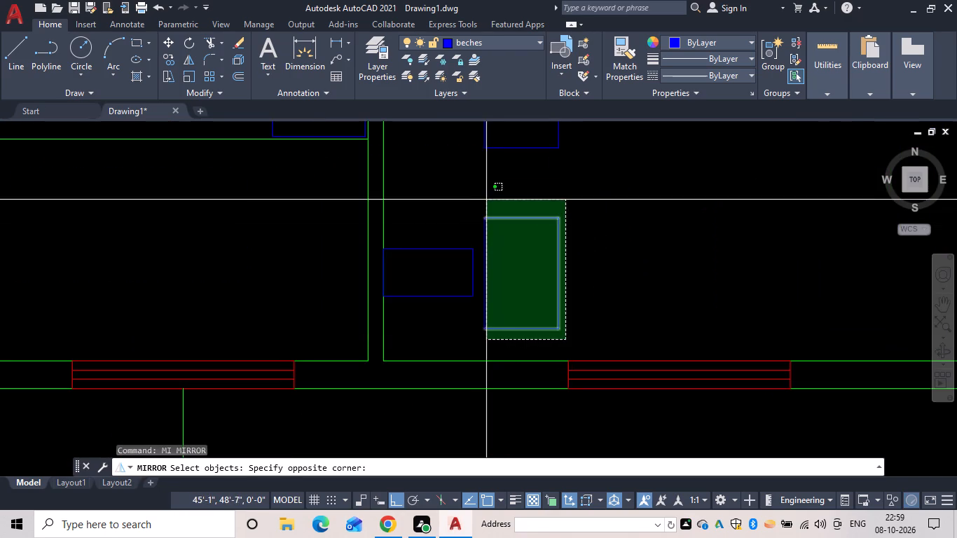
{"action": "scroll", "coordinate": [466, 174], "scroll_direction": "down", "scroll_amount": 2}
{"action": "middle_click_drag", "start_coordinate": [464, 173], "coordinate": [476, 342]}
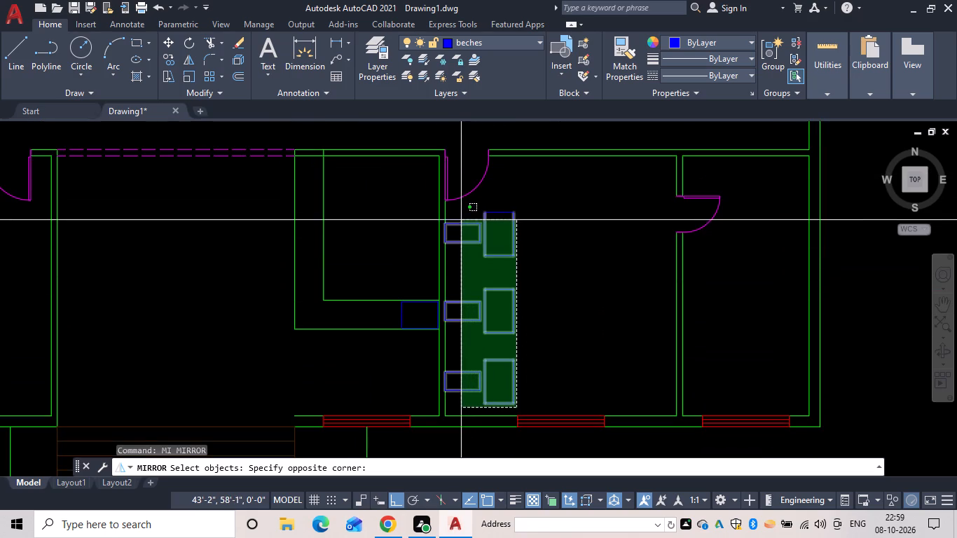
{"action": "left_click", "coordinate": [462, 209]}
{"action": "key", "text": "space"}
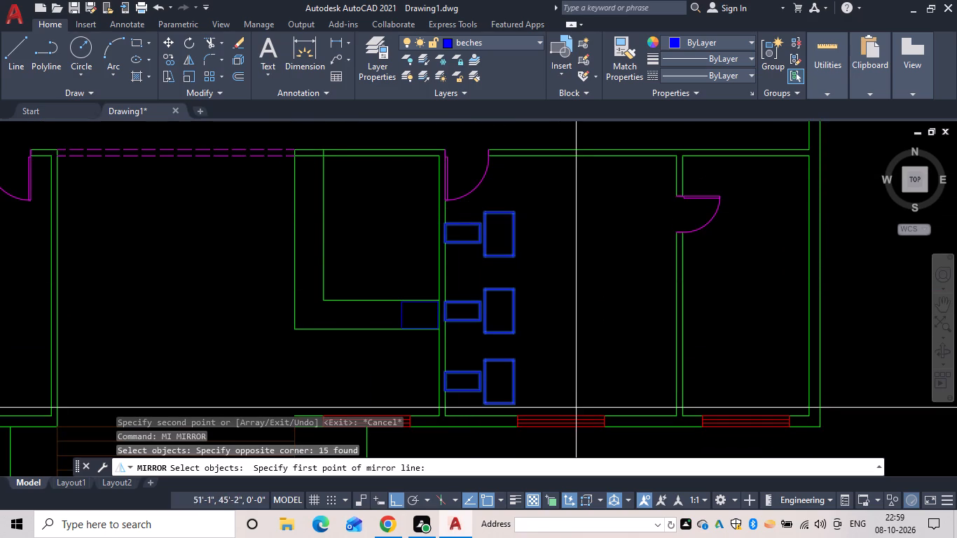
{"action": "left_click_drag", "start_coordinate": [558, 416], "coordinate": [559, 408]}
{"action": "left_click", "coordinate": [574, 285]}
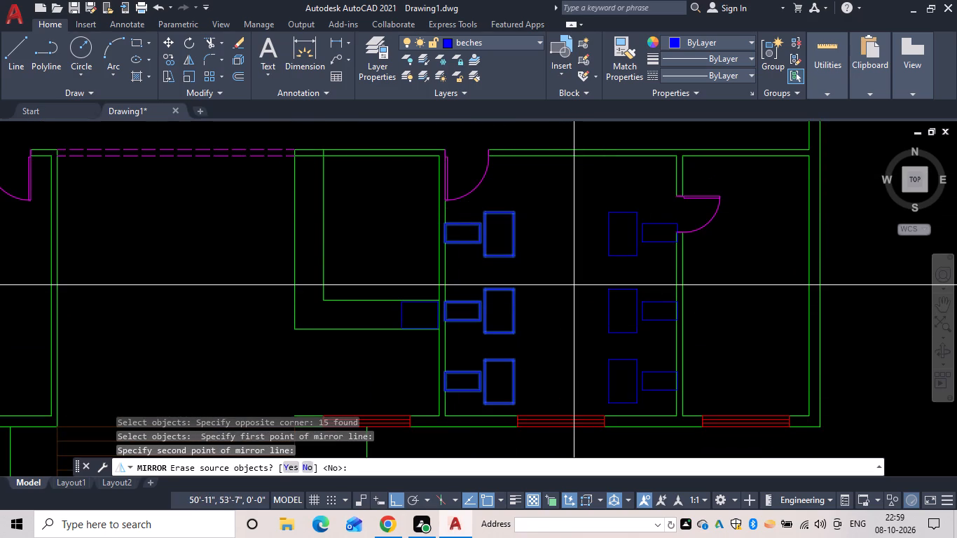
{"action": "key", "text": "m"}
{"action": "key", "text": "BackSpace"}
{"action": "type", "text": "n"}
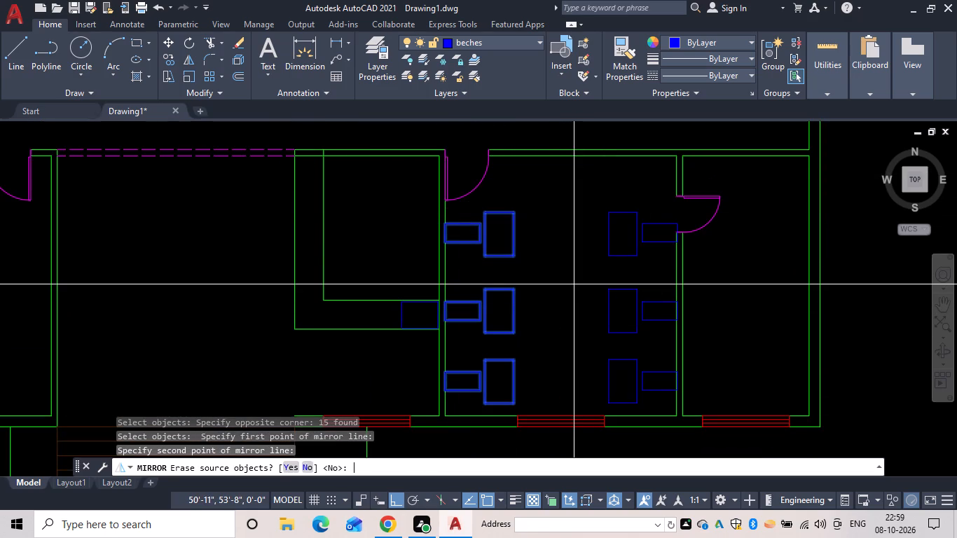
{"action": "key", "text": "space"}
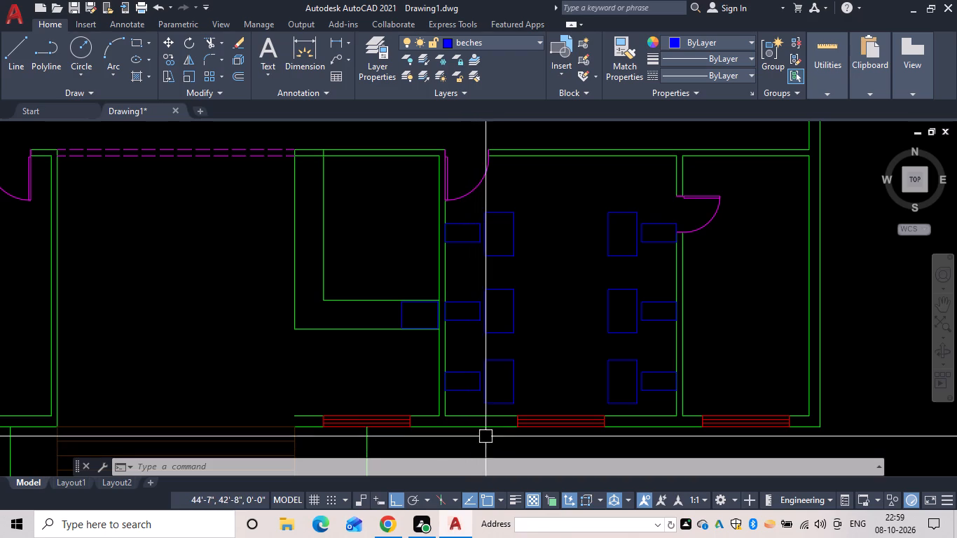
Copy the southwest pair of rectangles straight west into the large seating room, near its southeast corner.
{"action": "type", "text": "co"}
{"action": "key", "text": "space"}
{"action": "left_click", "coordinate": [511, 382]}
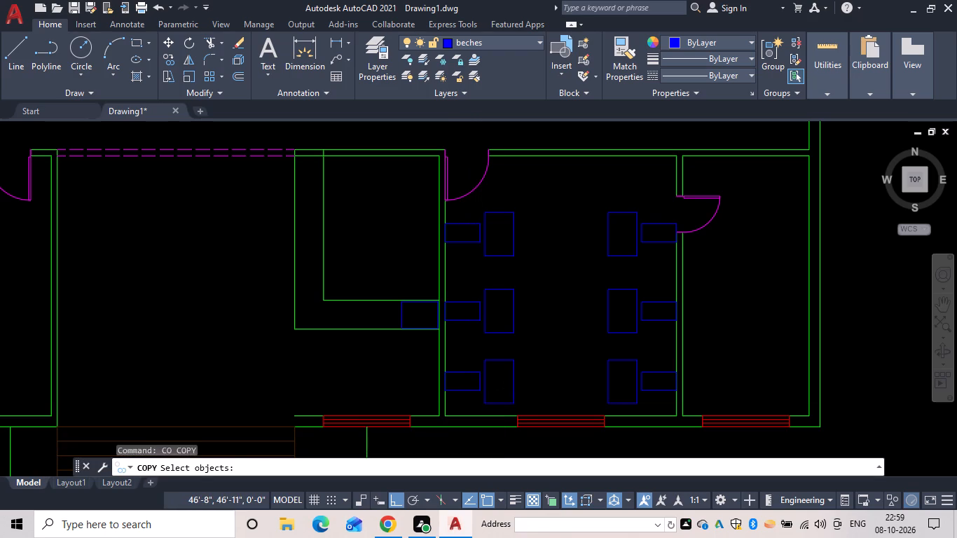
{"action": "middle_click_drag", "start_coordinate": [525, 381], "coordinate": [570, 282]}
{"action": "scroll", "coordinate": [565, 285], "scroll_direction": "up", "scroll_amount": 2}
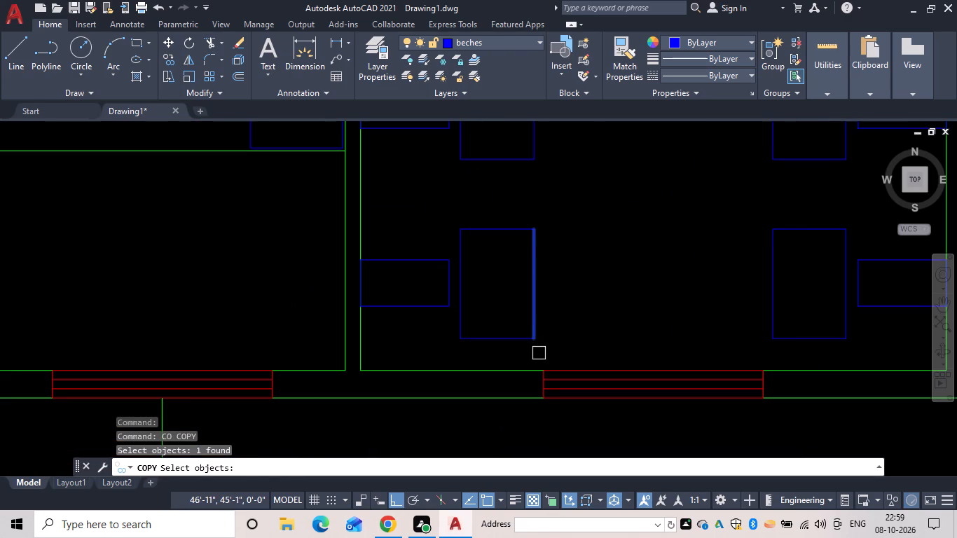
{"action": "left_click_drag", "start_coordinate": [539, 353], "coordinate": [510, 318]}
{"action": "left_click", "coordinate": [394, 209]}
{"action": "key", "text": "space"}
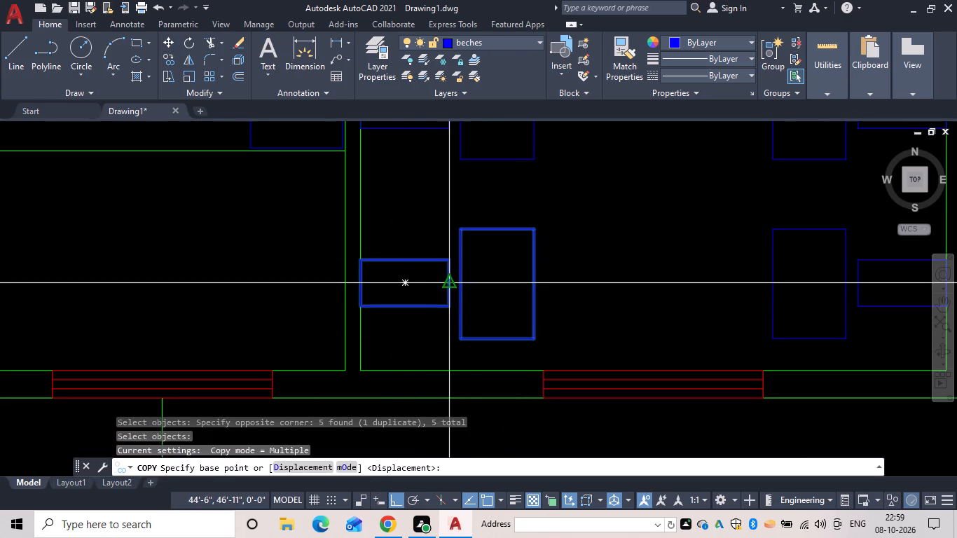
{"action": "left_click", "coordinate": [449, 282]}
{"action": "scroll", "coordinate": [378, 314], "scroll_direction": "down", "scroll_amount": 4}
{"action": "middle_click_drag", "start_coordinate": [247, 332], "coordinate": [351, 318]}
{"action": "scroll", "coordinate": [350, 317], "scroll_direction": "up", "scroll_amount": 3}
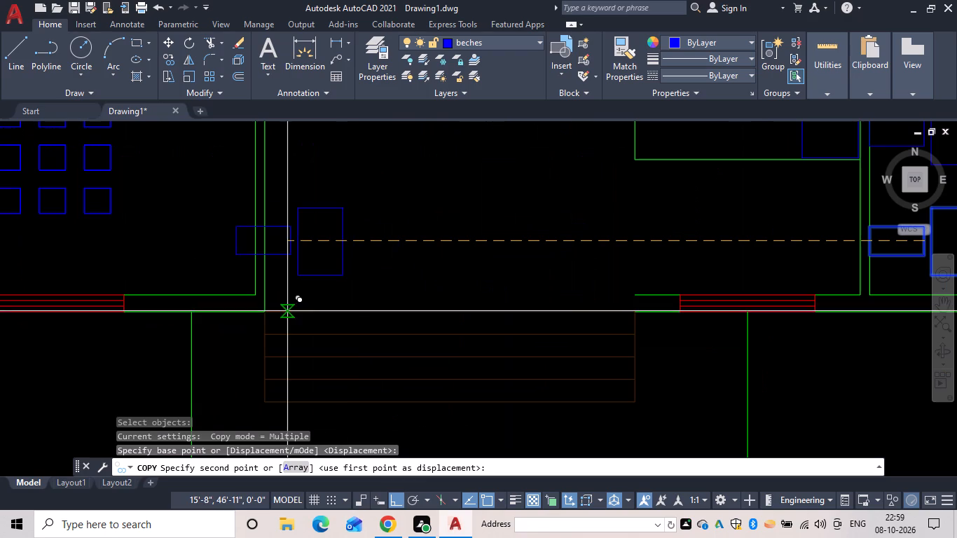
{"action": "left_click", "coordinate": [187, 268]}
{"action": "key", "text": "Escape"}
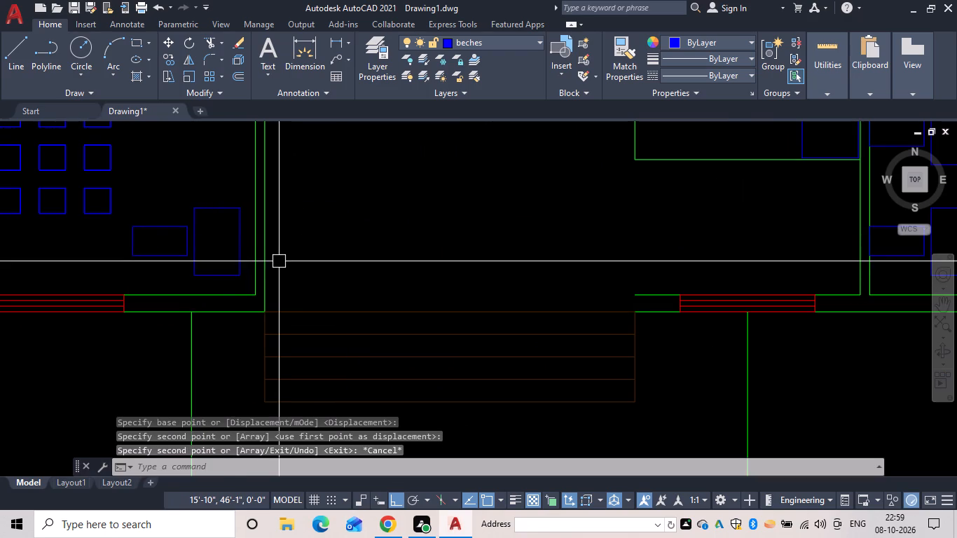
Rotate the copied pair 180 degrees so the smaller rectangle lies east of the larger one.
{"action": "key", "text": "r"}
{"action": "key", "text": "o"}
{"action": "key", "text": "space"}
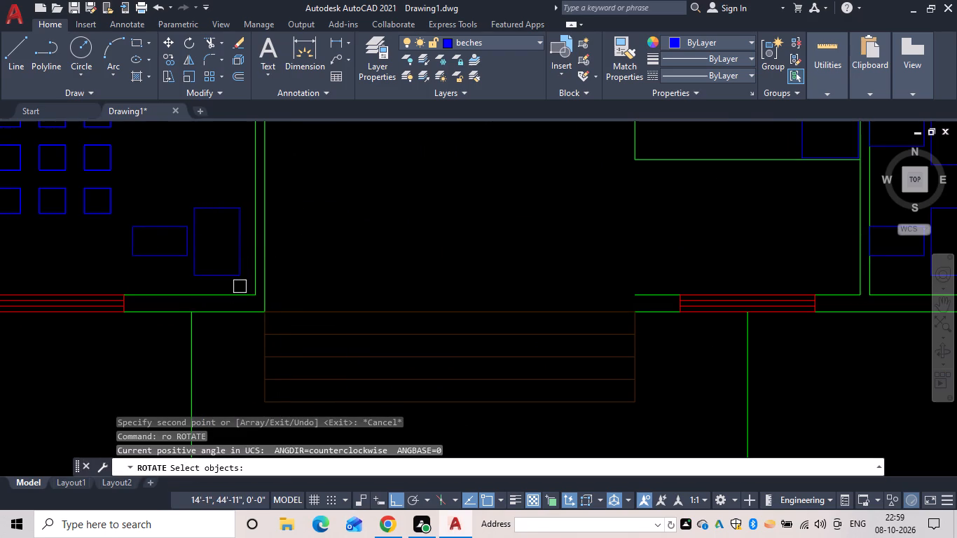
{"action": "left_click", "coordinate": [245, 282]}
{"action": "left_click", "coordinate": [141, 200]}
{"action": "key", "text": "space"}
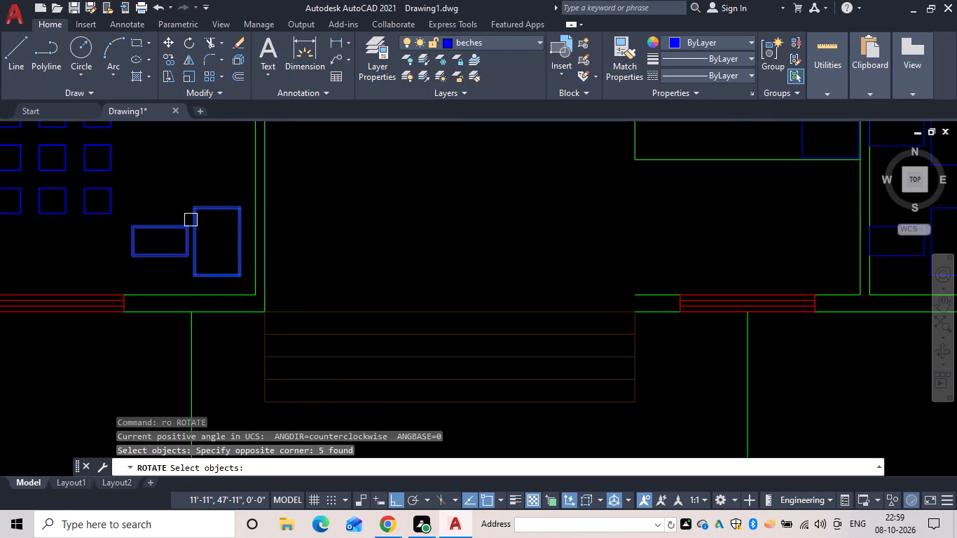
{"action": "left_click_drag", "start_coordinate": [200, 219], "coordinate": [200, 208]}
{"action": "left_click", "coordinate": [128, 222]}
{"action": "key", "text": "Escape"}
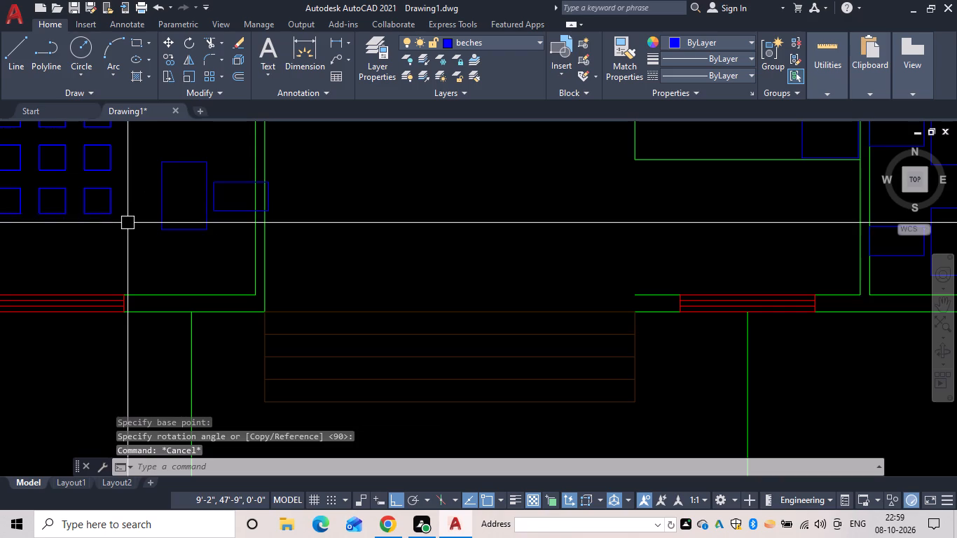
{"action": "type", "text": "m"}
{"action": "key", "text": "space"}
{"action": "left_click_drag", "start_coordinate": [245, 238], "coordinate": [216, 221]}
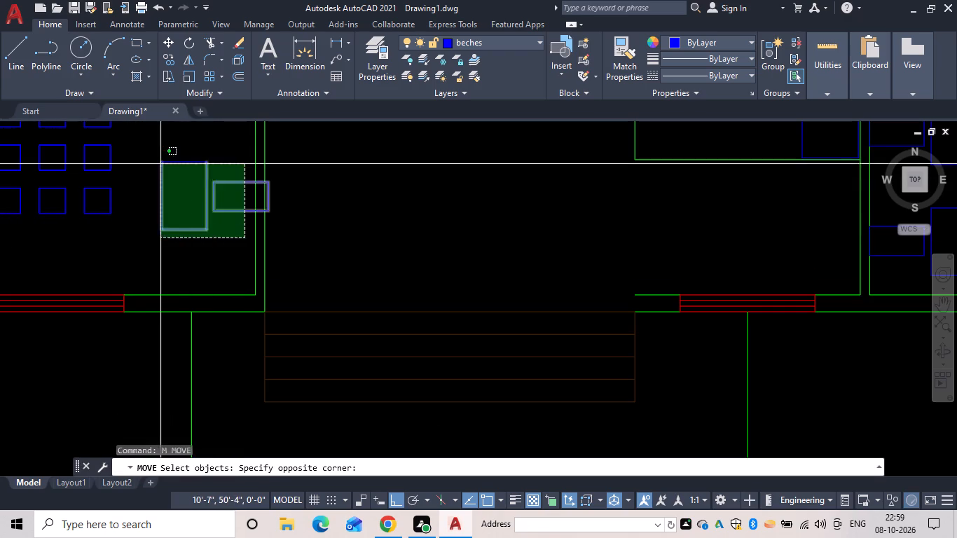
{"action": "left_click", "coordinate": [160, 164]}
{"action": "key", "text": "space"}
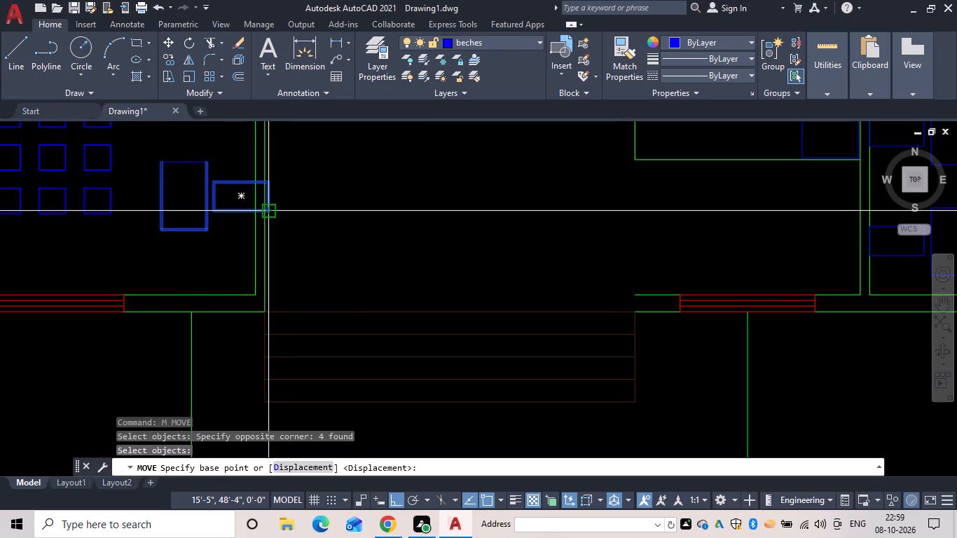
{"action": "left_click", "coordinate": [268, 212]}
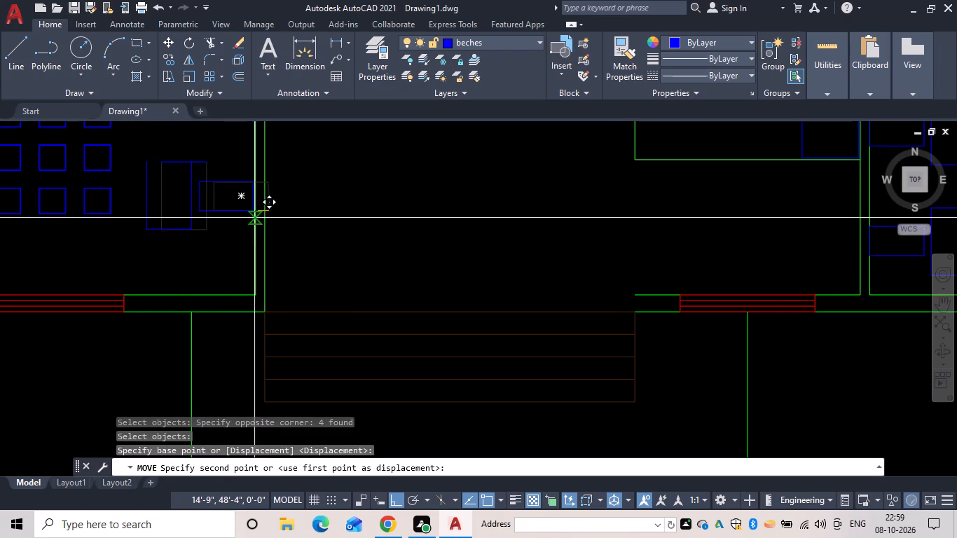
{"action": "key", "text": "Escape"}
Move the rotated pair straight west until the smaller rectangle's east edge meets the inner face of the seating room's east wall.
{"action": "type", "text": "m"}
{"action": "key", "text": "space"}
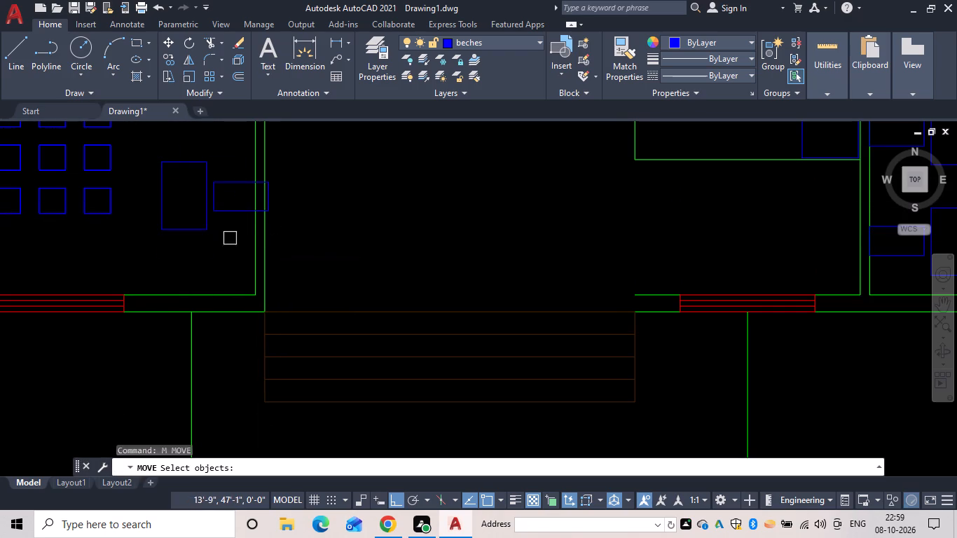
{"action": "left_click_drag", "start_coordinate": [235, 251], "coordinate": [211, 216]}
{"action": "left_click", "coordinate": [167, 151]}
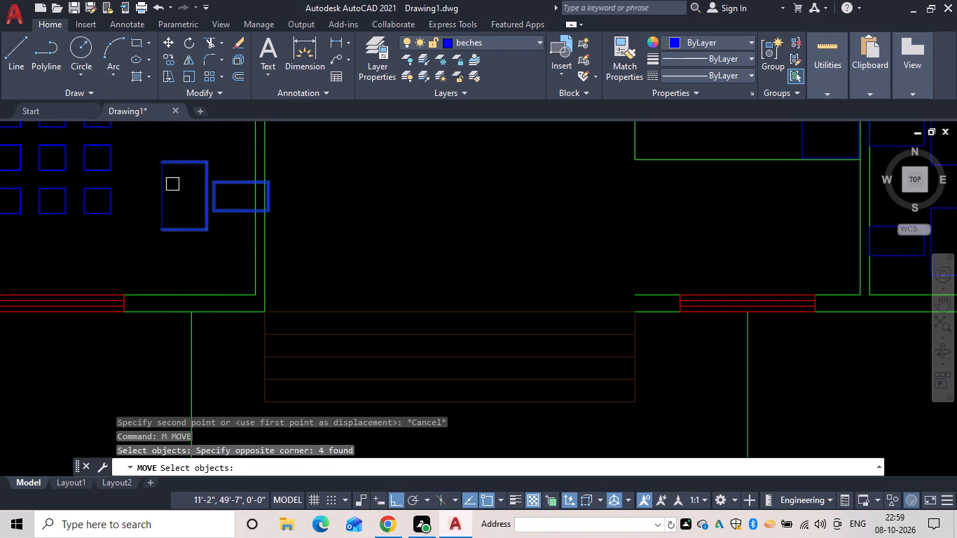
{"action": "left_click", "coordinate": [163, 184]}
{"action": "key", "text": "space"}
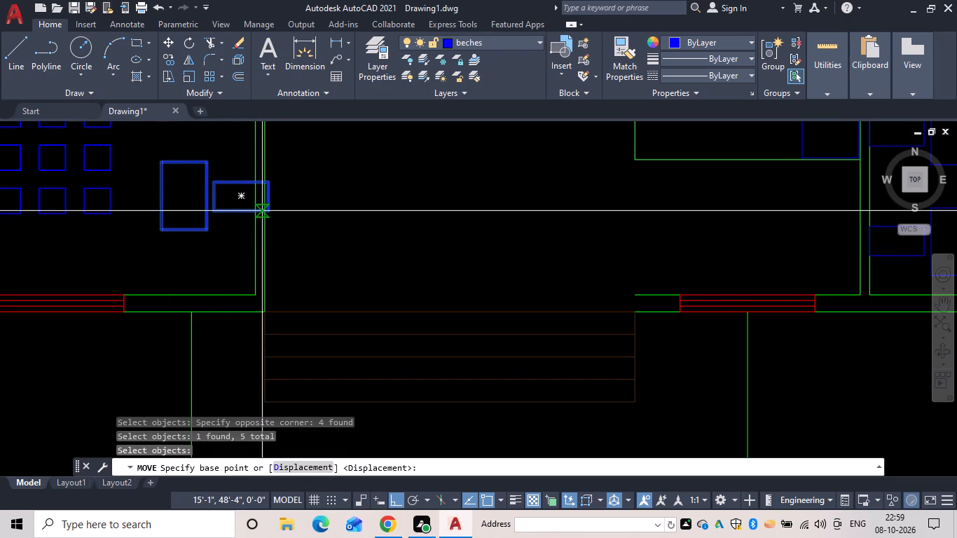
{"action": "left_click", "coordinate": [270, 211]}
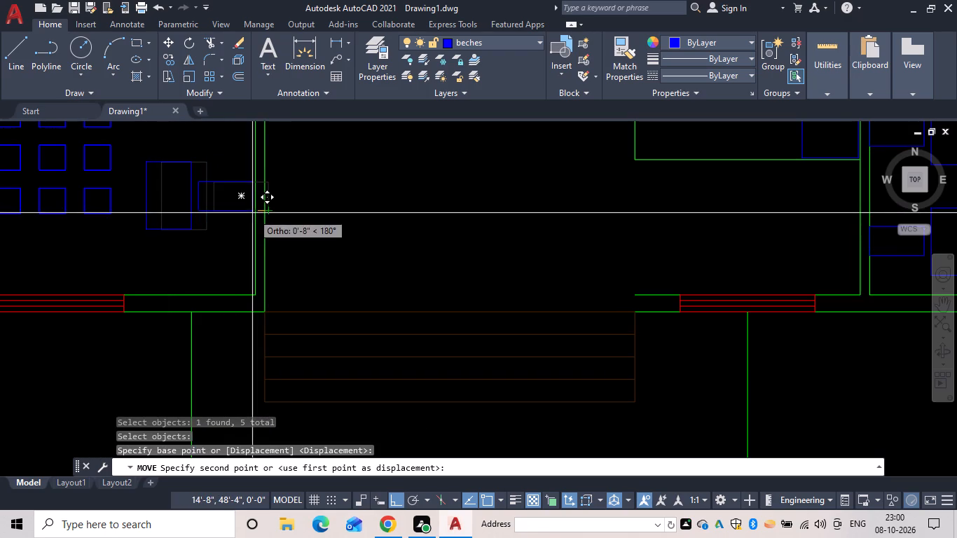
{"action": "left_click", "coordinate": [254, 212]}
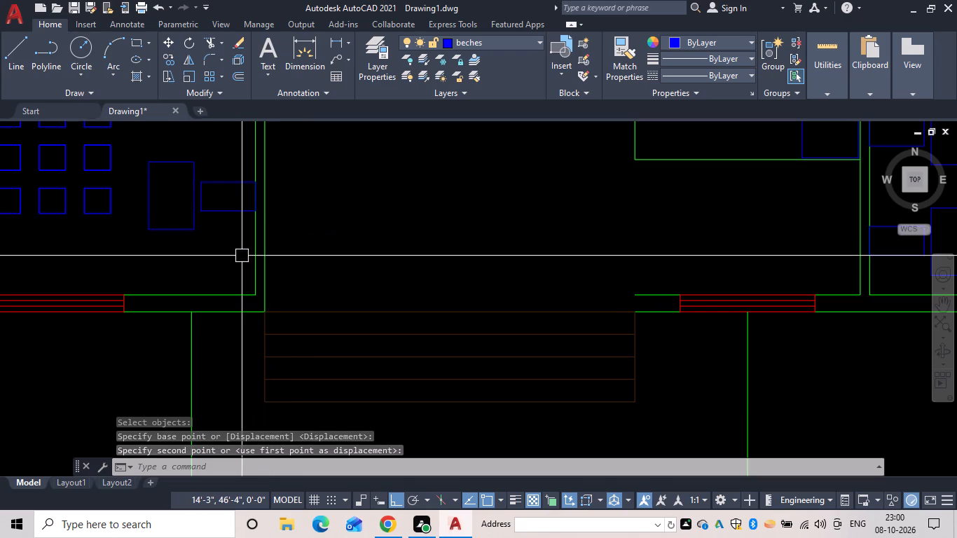
Move the pair straight south until the larger rectangle meets the inner face of the seating room's south wall.
{"action": "key", "text": "m"}
{"action": "key", "text": "space"}
{"action": "left_click_drag", "start_coordinate": [242, 254], "coordinate": [230, 247]}
{"action": "left_click", "coordinate": [185, 177]}
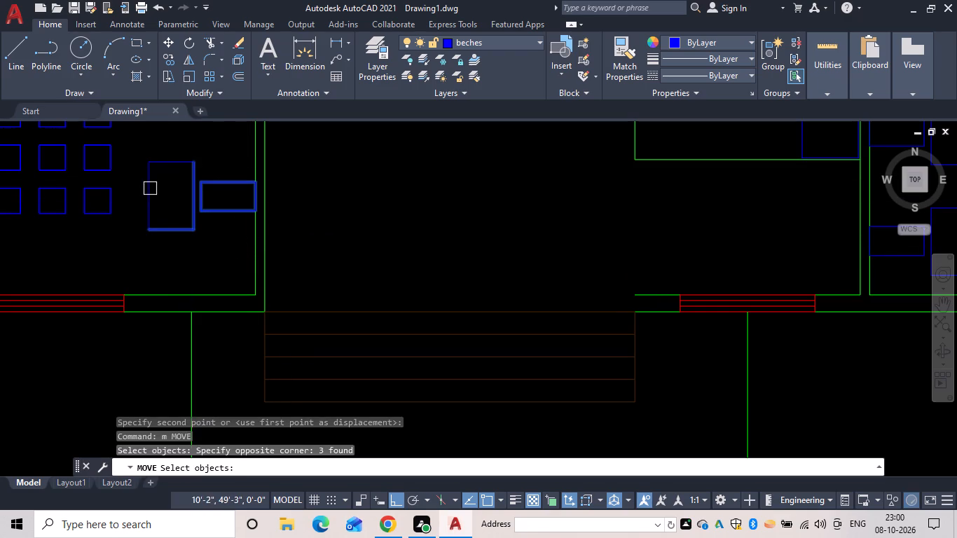
{"action": "left_click_drag", "start_coordinate": [149, 188], "coordinate": [160, 178]}
{"action": "left_click", "coordinate": [177, 165]}
{"action": "key", "text": "space"}
{"action": "left_click", "coordinate": [146, 233]}
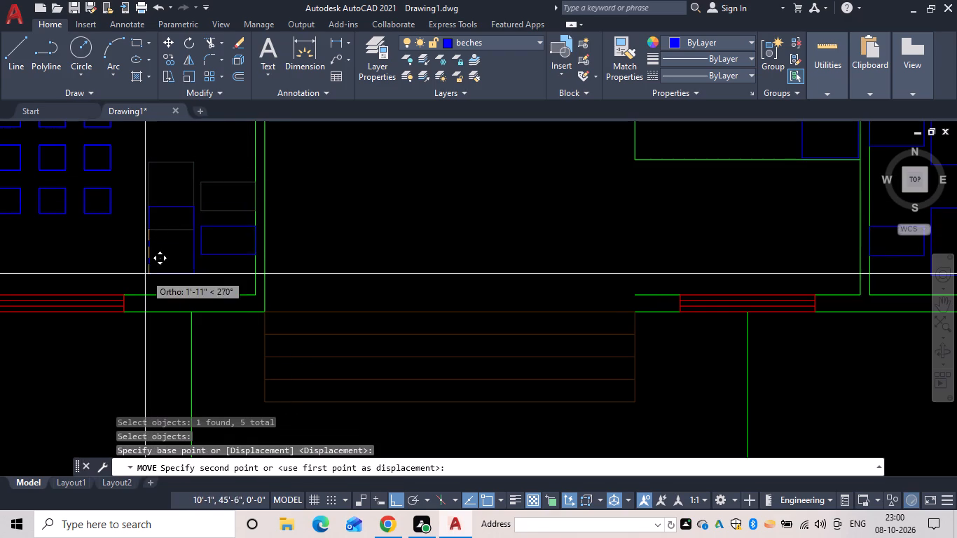
{"action": "left_click", "coordinate": [147, 296]}
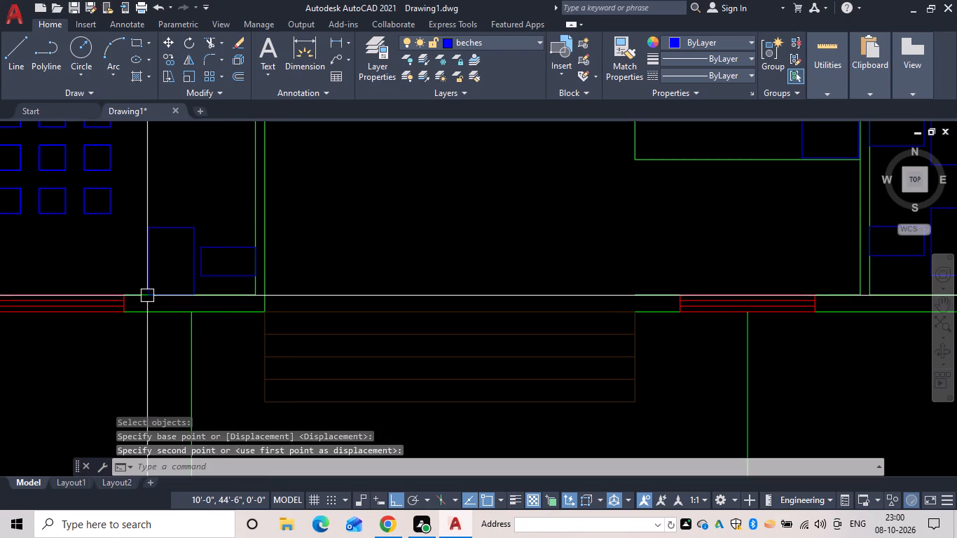
{"action": "key", "text": "Escape"}
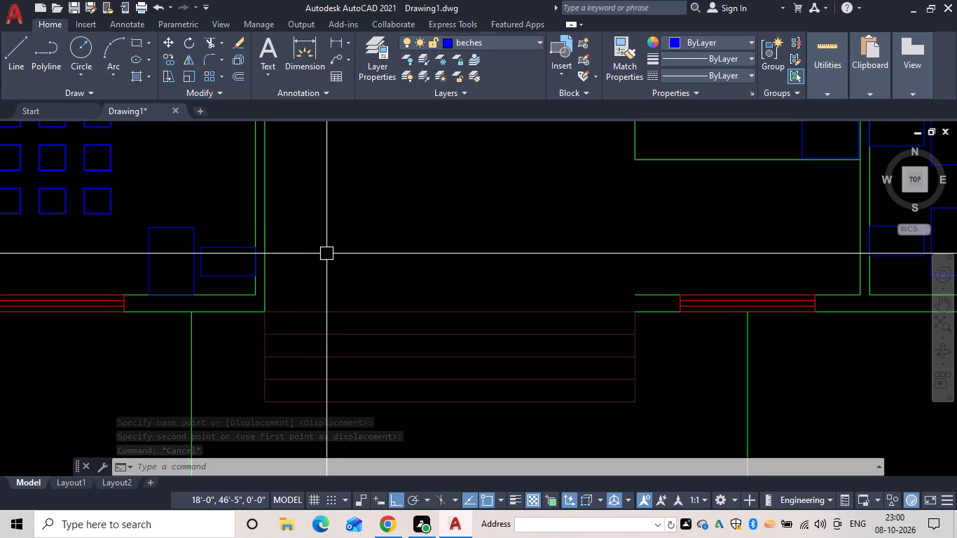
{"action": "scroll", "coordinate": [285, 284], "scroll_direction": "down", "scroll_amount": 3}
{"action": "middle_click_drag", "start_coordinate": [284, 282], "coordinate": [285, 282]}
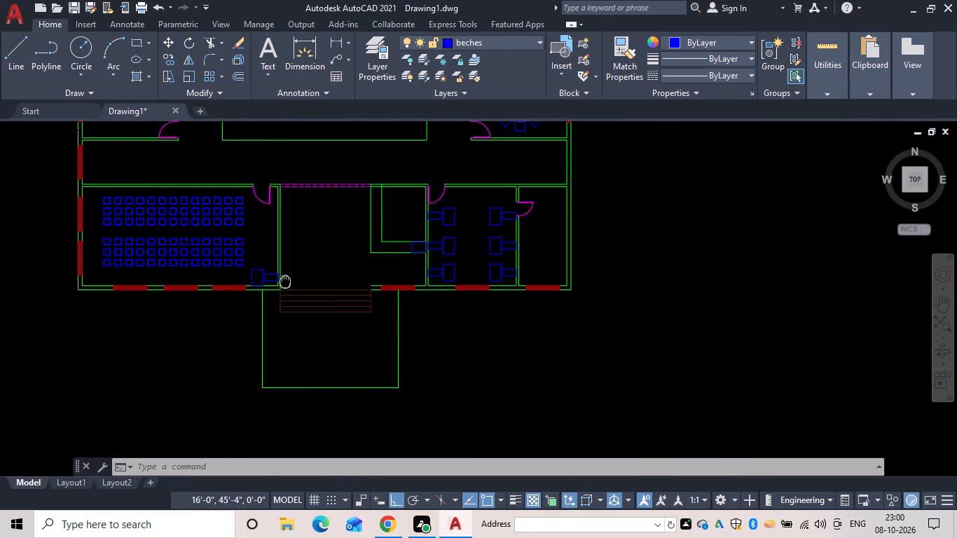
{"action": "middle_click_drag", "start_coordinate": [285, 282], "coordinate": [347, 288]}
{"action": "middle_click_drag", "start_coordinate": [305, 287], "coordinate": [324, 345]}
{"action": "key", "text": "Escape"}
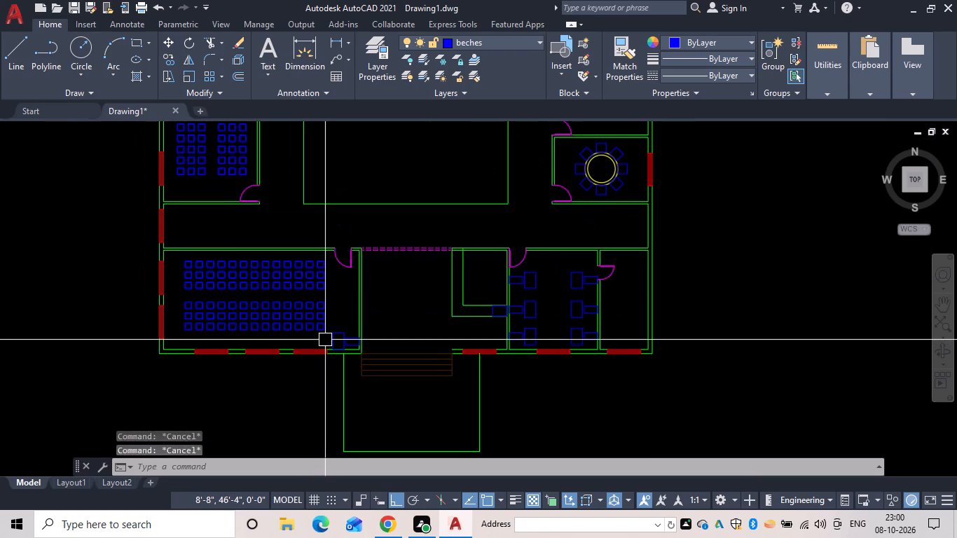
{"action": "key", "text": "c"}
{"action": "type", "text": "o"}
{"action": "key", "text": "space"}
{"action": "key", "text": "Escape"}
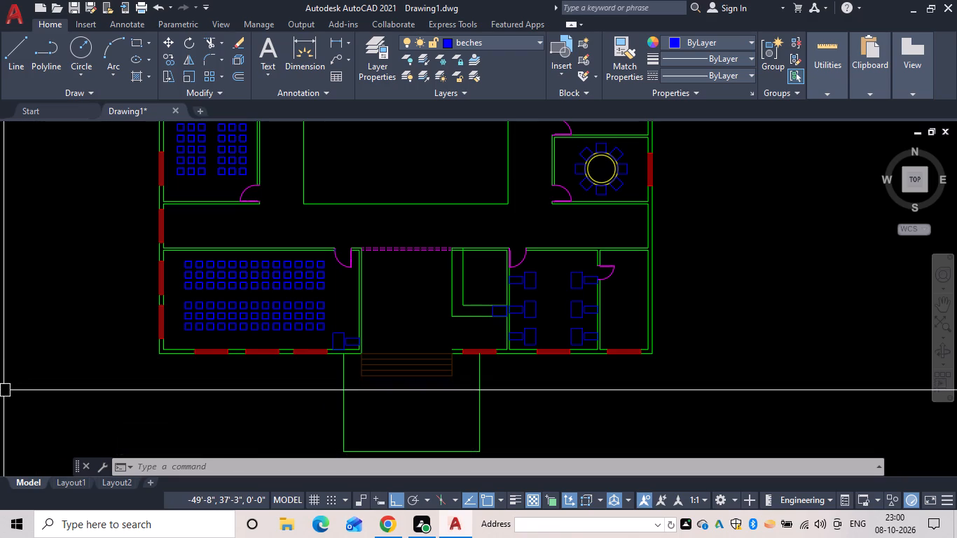
Copy the rectangle pair in the seating room's southeast corner straight west about 42'-6", outside the building.
{"action": "scroll", "coordinate": [286, 340], "scroll_direction": "up", "scroll_amount": 2}
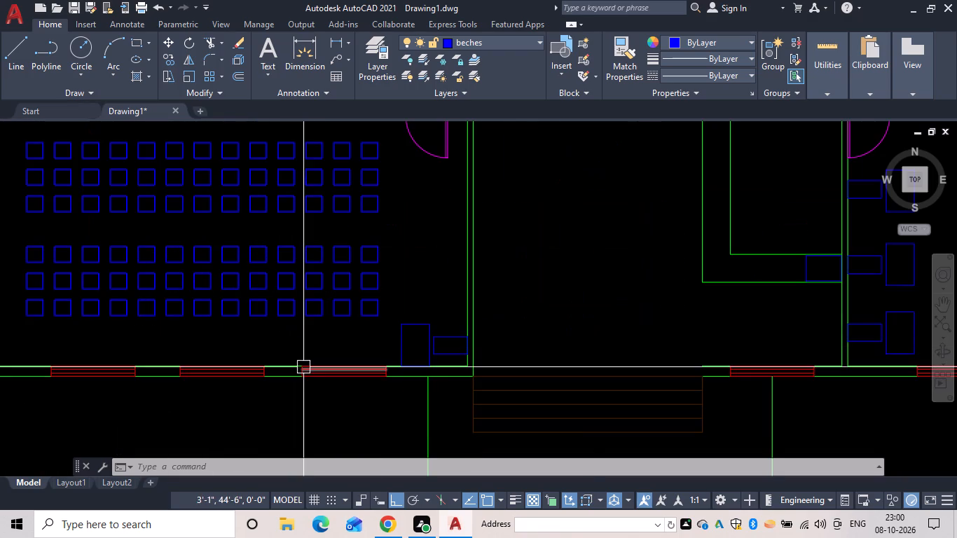
{"action": "key", "text": "c"}
{"action": "type", "text": "o"}
{"action": "key", "text": "space"}
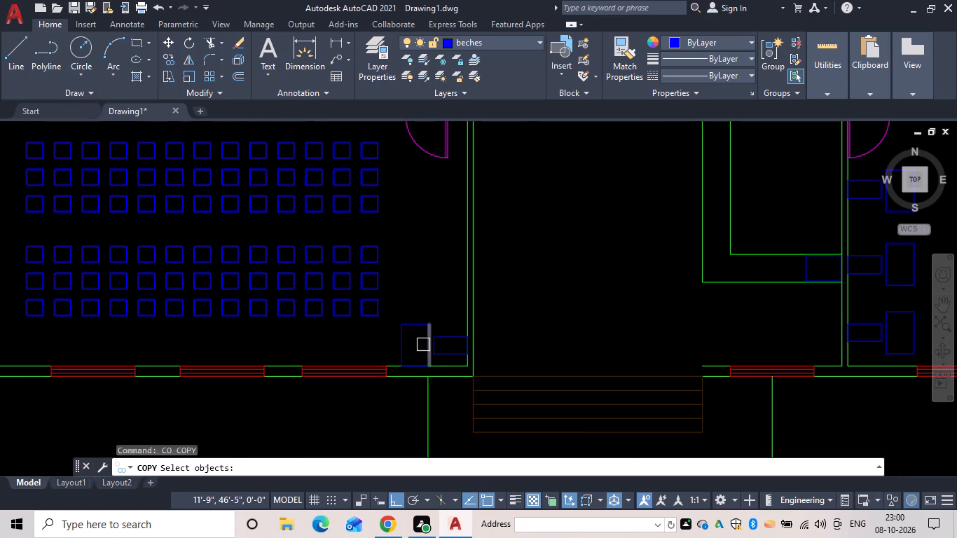
{"action": "scroll", "coordinate": [430, 350], "scroll_direction": "up", "scroll_amount": 5}
{"action": "left_click_drag", "start_coordinate": [487, 436], "coordinate": [427, 341]}
{"action": "scroll", "coordinate": [260, 219], "scroll_direction": "down", "scroll_amount": 2}
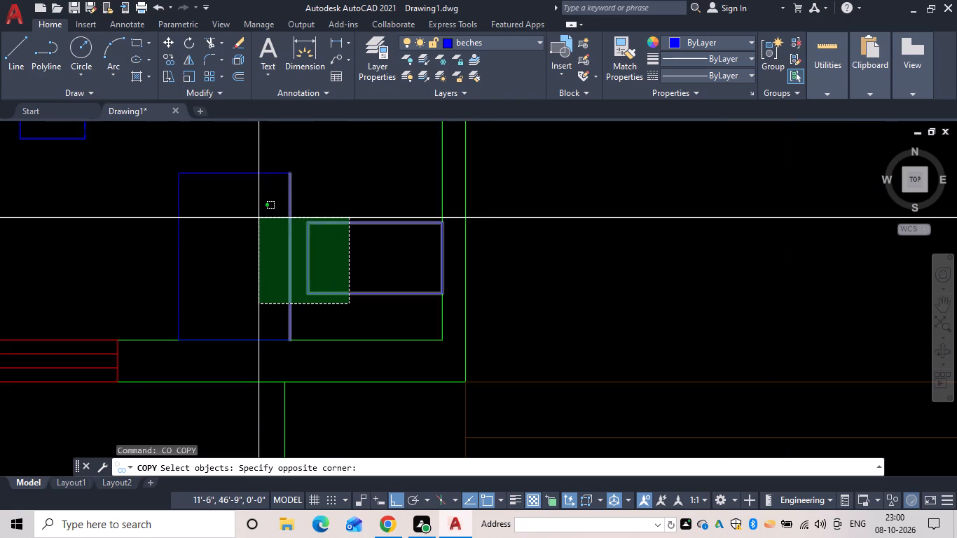
{"action": "left_click", "coordinate": [163, 165]}
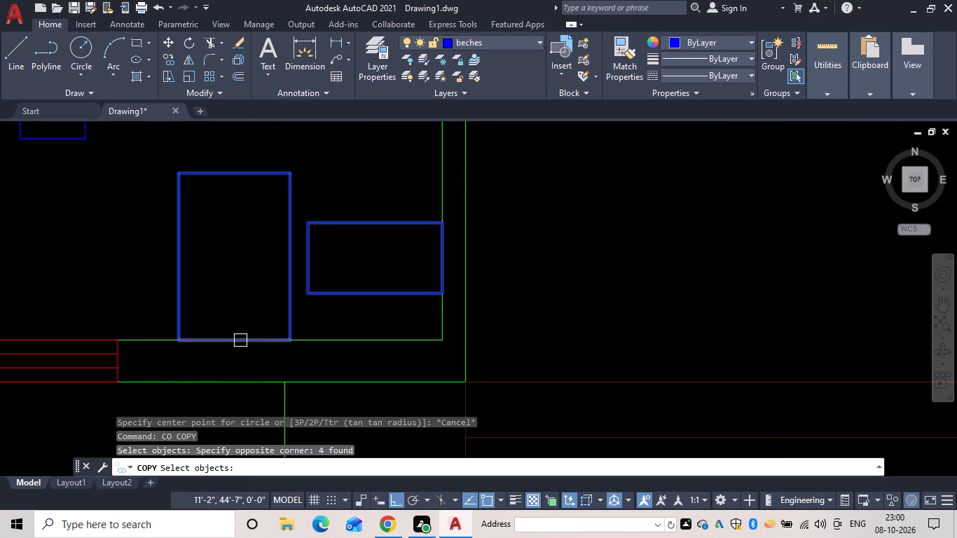
{"action": "left_click", "coordinate": [240, 340]}
{"action": "key", "text": "space"}
{"action": "left_click", "coordinate": [236, 243]}
{"action": "scroll", "coordinate": [144, 253], "scroll_direction": "down", "scroll_amount": 3}
{"action": "middle_click_drag", "start_coordinate": [163, 258], "coordinate": [685, 352]}
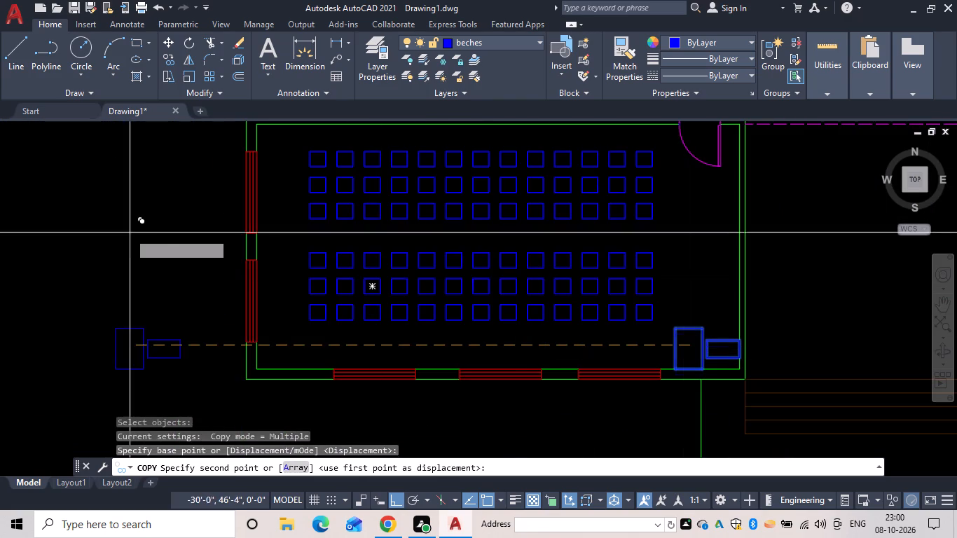
{"action": "left_click", "coordinate": [111, 272]}
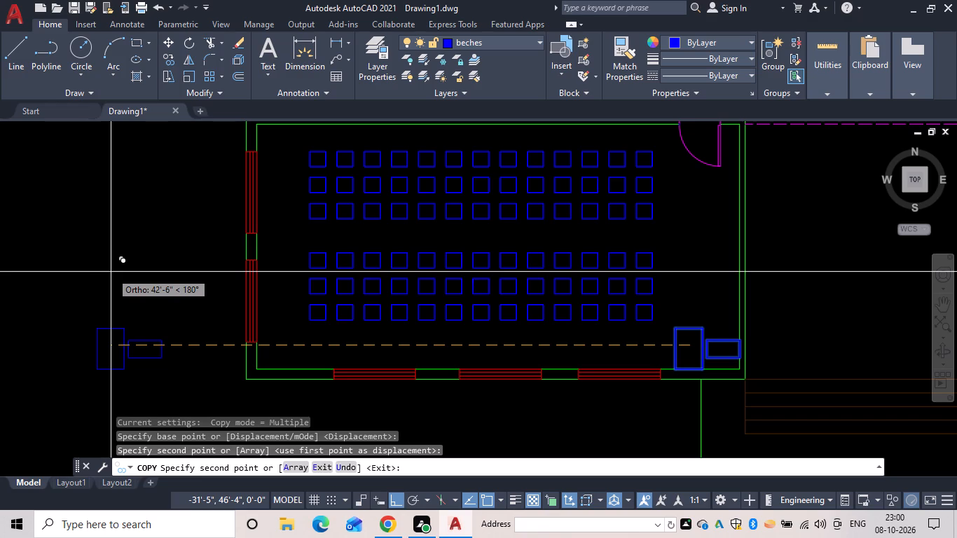
{"action": "key", "text": "Escape"}
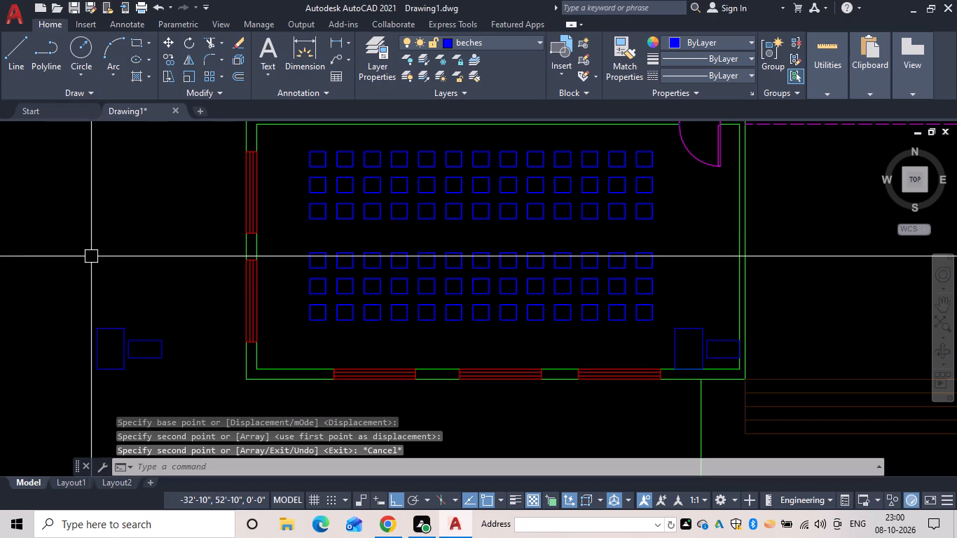
Rotate the copied pair outside the building 90 degrees clockwise so the larger rectangle lies north of the smaller one.
{"action": "type", "text": "ro"}
{"action": "key", "text": "space"}
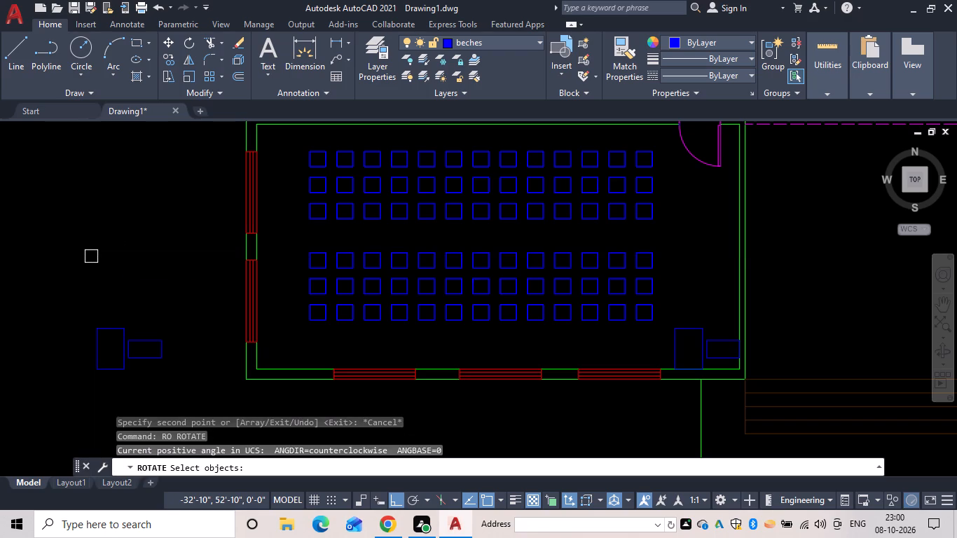
{"action": "left_click_drag", "start_coordinate": [182, 391], "coordinate": [108, 323]}
{"action": "left_click", "coordinate": [85, 267]}
{"action": "key", "text": "space"}
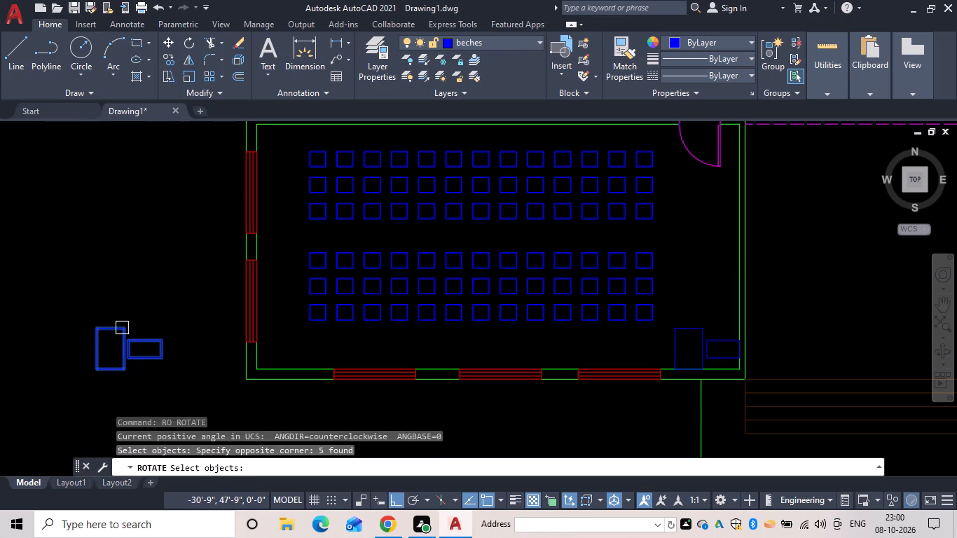
{"action": "left_click_drag", "start_coordinate": [165, 343], "coordinate": [163, 351]}
{"action": "left_click", "coordinate": [162, 382]}
Copy the rotated pair into the smaller chair room to the north, with the larger rectangle against its west wall at the window's south end.
{"action": "type", "text": "ci"}
{"action": "key", "text": "BackSpace"}
{"action": "type", "text": "o"}
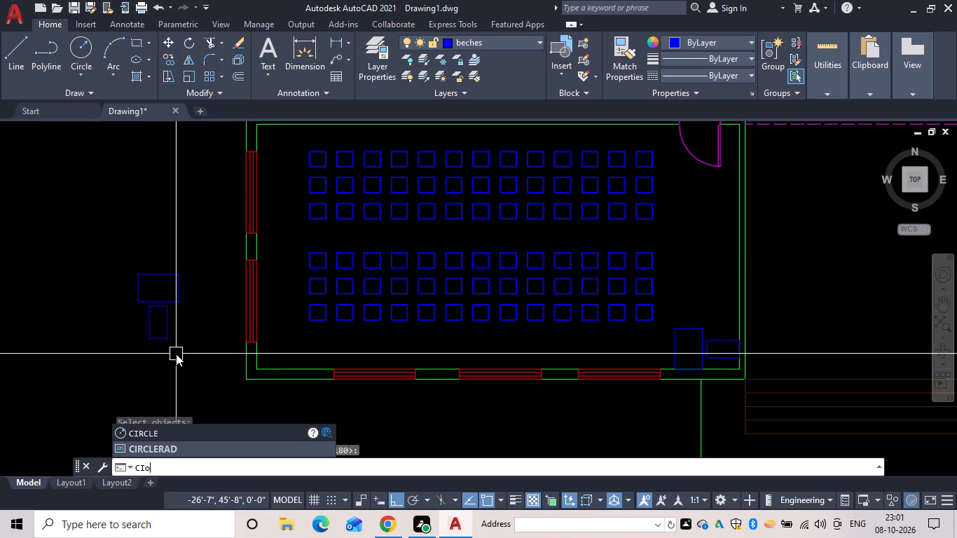
{"action": "key", "text": "space"}
{"action": "key", "text": "Escape"}
{"action": "type", "text": "co"}
{"action": "key", "text": "space"}
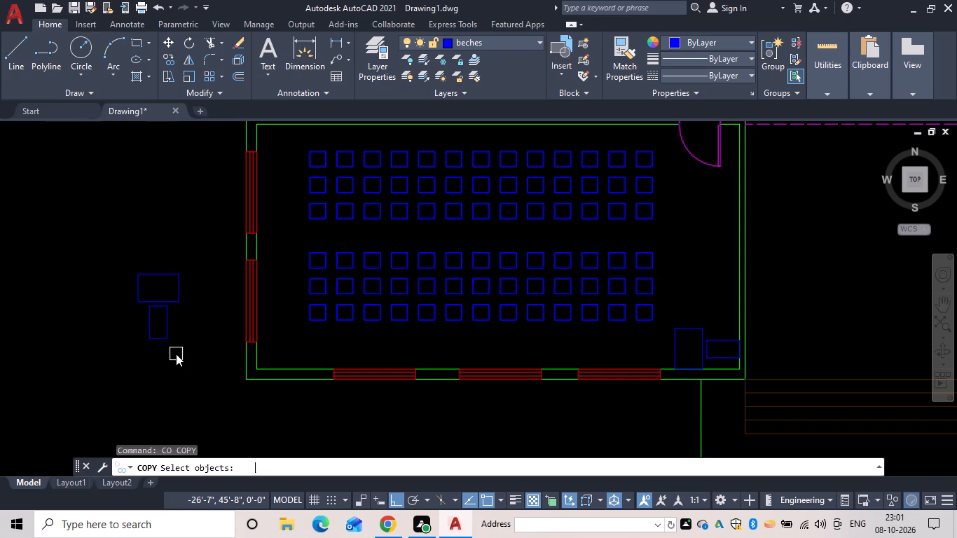
{"action": "left_click_drag", "start_coordinate": [207, 370], "coordinate": [153, 305]}
{"action": "left_click", "coordinate": [112, 243]}
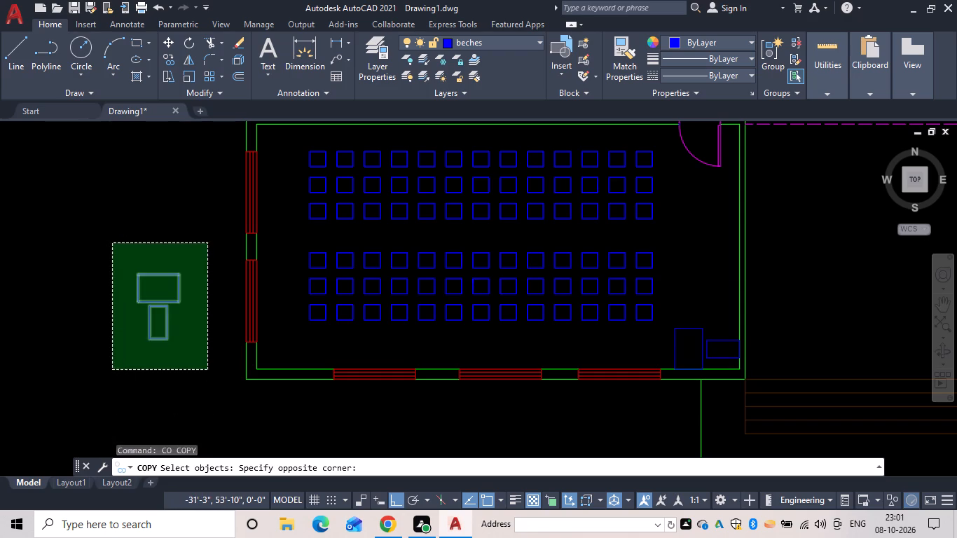
{"action": "key", "text": "space"}
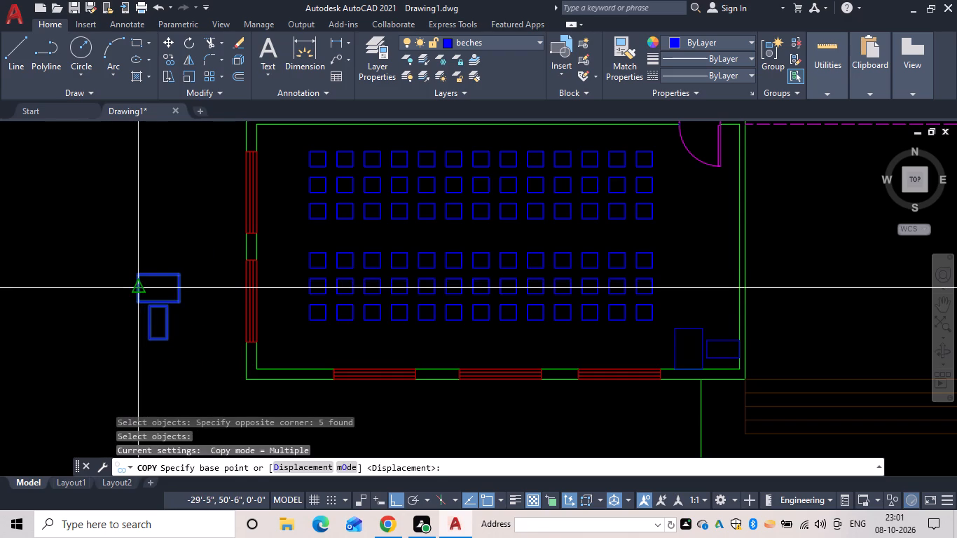
{"action": "left_click", "coordinate": [139, 291]}
{"action": "scroll", "coordinate": [188, 246], "scroll_direction": "down", "scroll_amount": 2}
{"action": "middle_click_drag", "start_coordinate": [190, 244], "coordinate": [176, 323]}
{"action": "scroll", "coordinate": [206, 235], "scroll_direction": "up", "scroll_amount": 2}
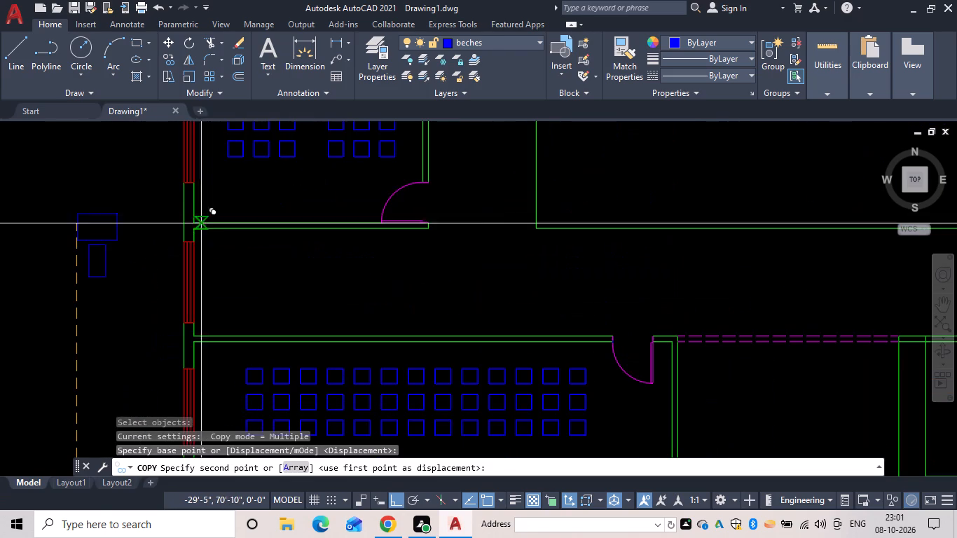
{"action": "left_click", "coordinate": [194, 182]}
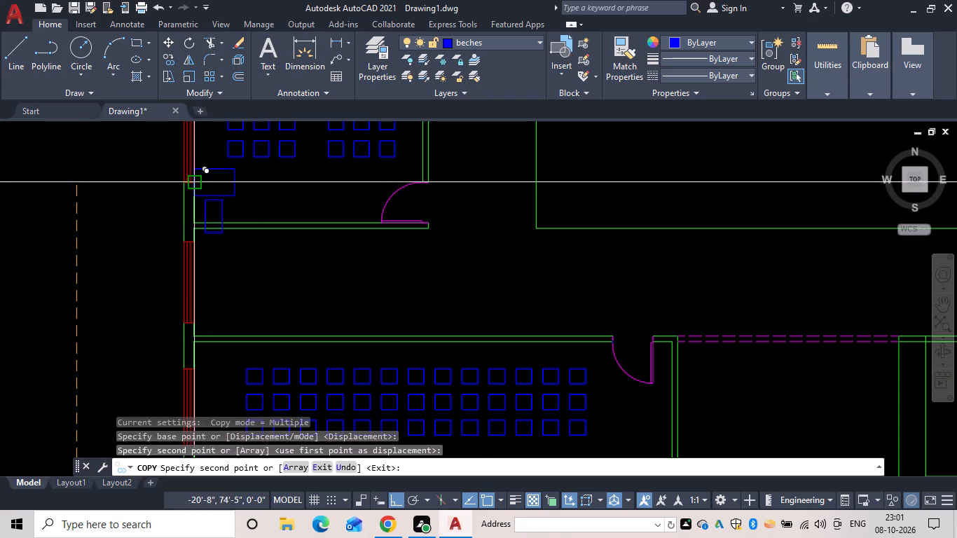
{"action": "key", "text": "Escape"}
Move the new pair straight north until the smaller rectangle's south edge meets the inner face of the room's south wall.
{"action": "type", "text": "m"}
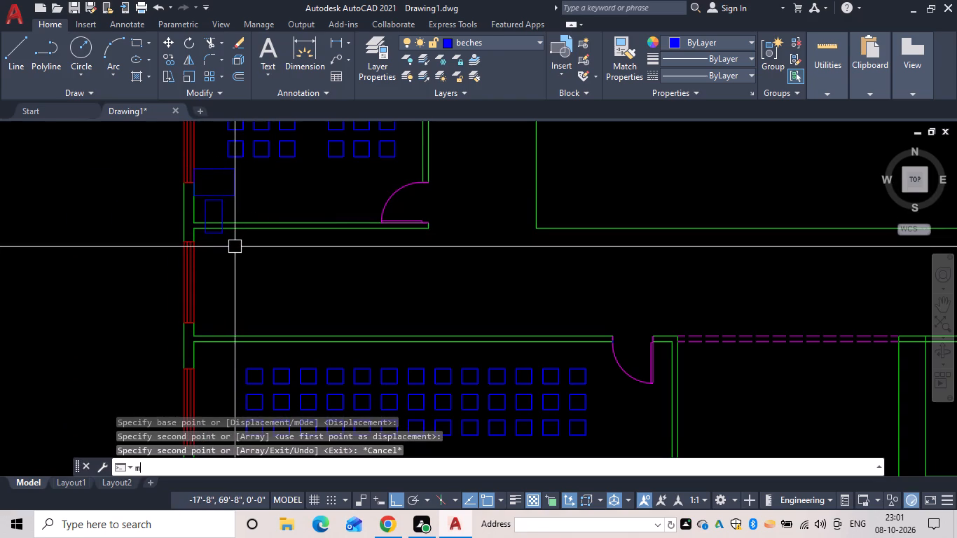
{"action": "key", "text": "space"}
{"action": "left_click", "coordinate": [217, 254]}
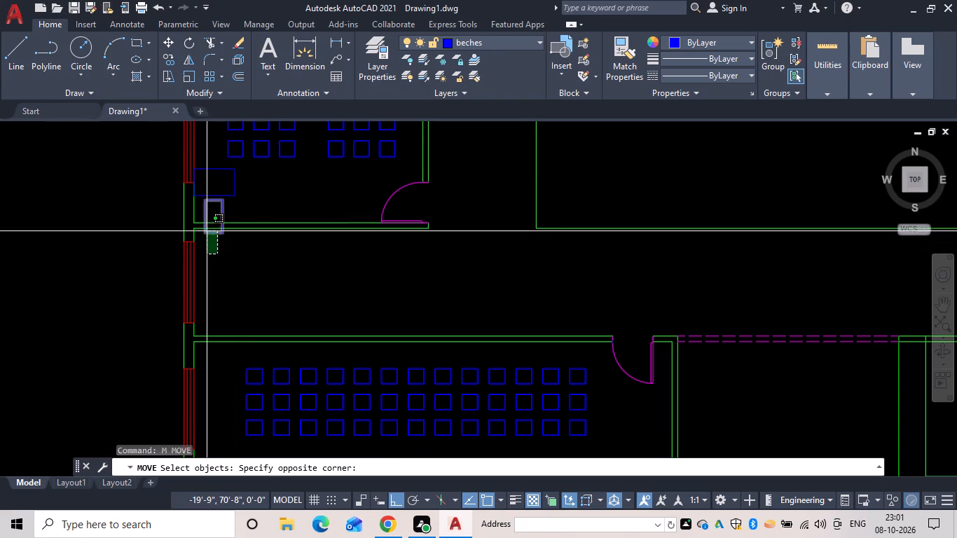
{"action": "left_click", "coordinate": [207, 231]}
{"action": "left_click_drag", "start_coordinate": [246, 207], "coordinate": [240, 203]}
{"action": "scroll", "coordinate": [196, 176], "scroll_direction": "up", "scroll_amount": 3}
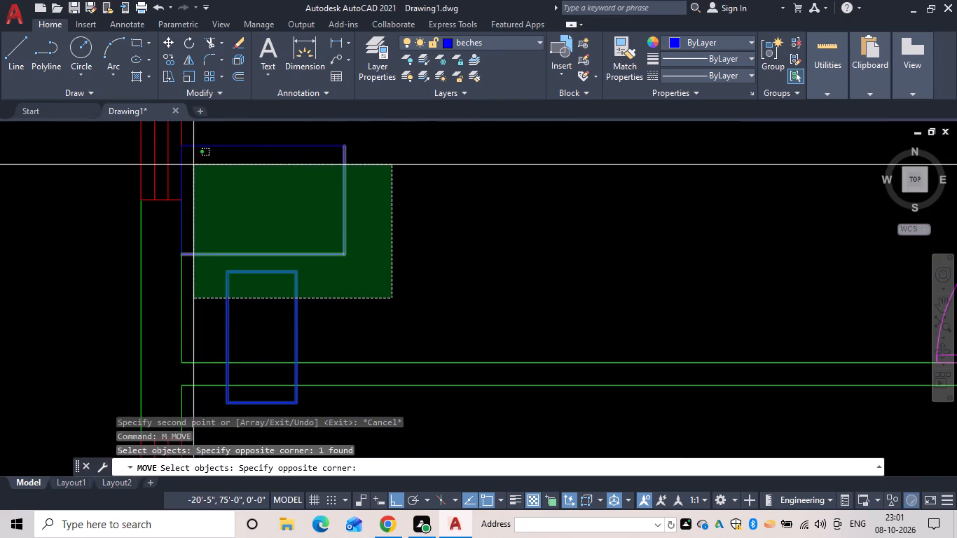
{"action": "left_click", "coordinate": [196, 145]}
{"action": "left_click_drag", "start_coordinate": [180, 181], "coordinate": [182, 188]}
{"action": "key", "text": "space"}
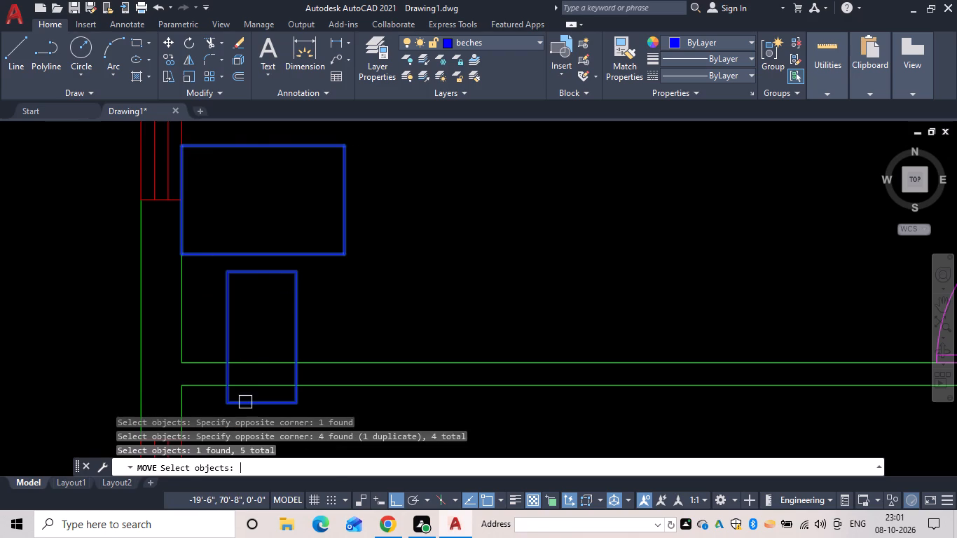
{"action": "left_click", "coordinate": [268, 403]}
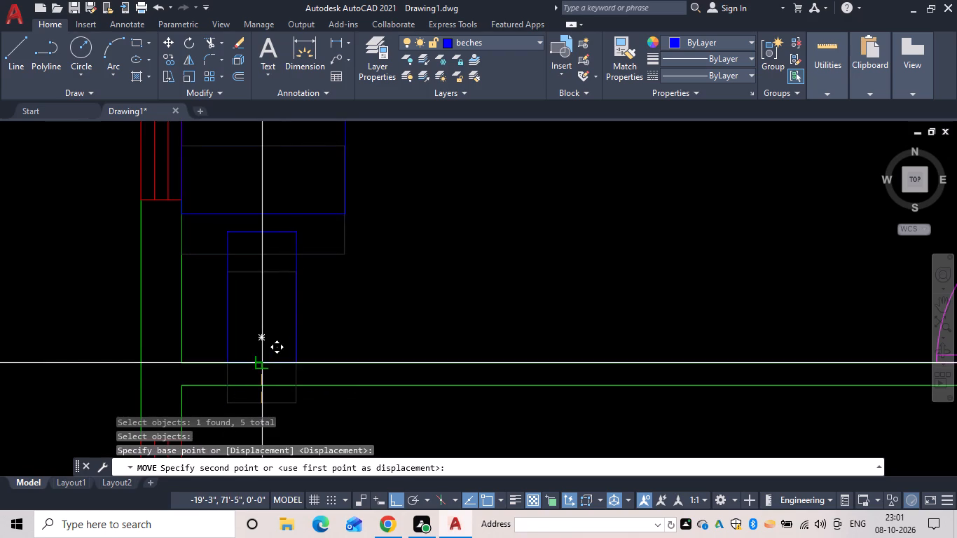
{"action": "left_click", "coordinate": [259, 365]}
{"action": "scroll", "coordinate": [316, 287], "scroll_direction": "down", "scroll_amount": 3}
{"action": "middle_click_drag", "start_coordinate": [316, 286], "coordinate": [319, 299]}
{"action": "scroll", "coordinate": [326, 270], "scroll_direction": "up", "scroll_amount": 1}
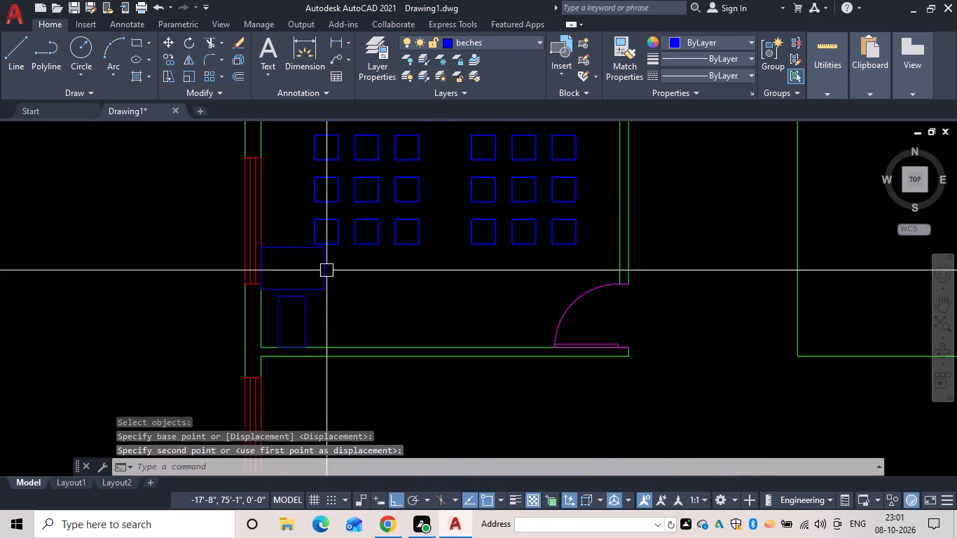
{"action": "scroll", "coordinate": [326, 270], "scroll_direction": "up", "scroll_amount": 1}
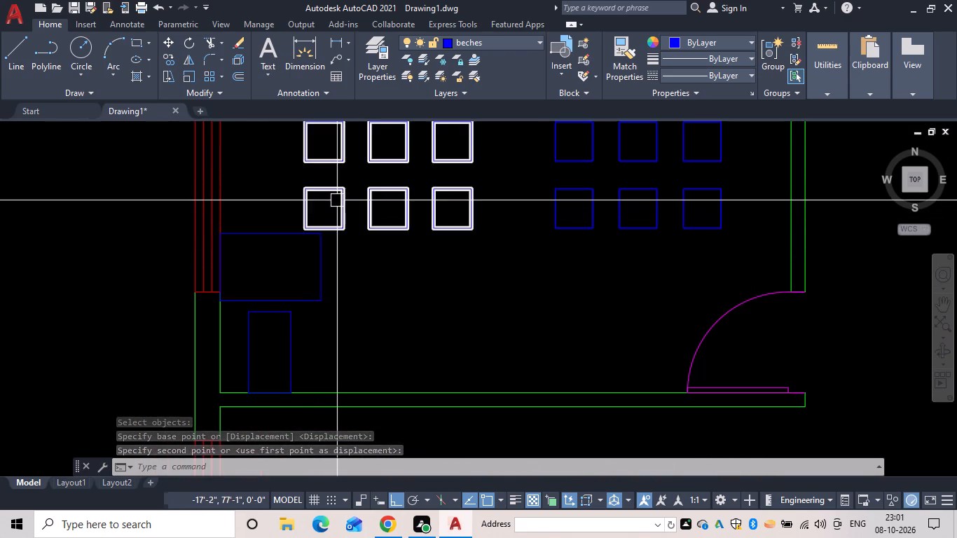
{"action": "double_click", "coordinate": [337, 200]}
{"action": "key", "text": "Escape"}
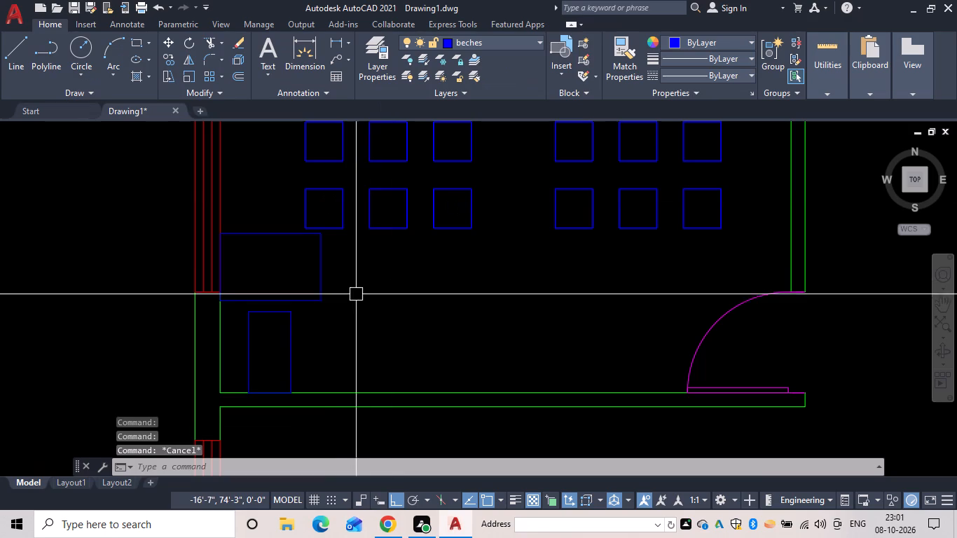
Shorten the smaller rectangle by stretching its south edge about 7 inches north, away from the wall.
{"action": "scroll", "coordinate": [343, 309], "scroll_direction": "down", "scroll_amount": 3}
{"action": "middle_click", "coordinate": [343, 309]}
{"action": "scroll", "coordinate": [339, 299], "scroll_direction": "up", "scroll_amount": 4}
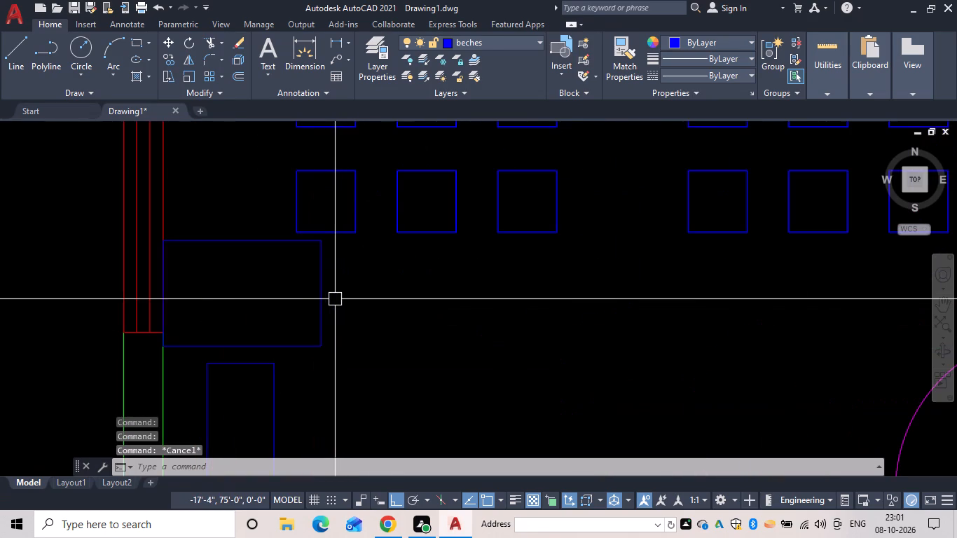
{"action": "middle_click_drag", "start_coordinate": [285, 333], "coordinate": [282, 200]}
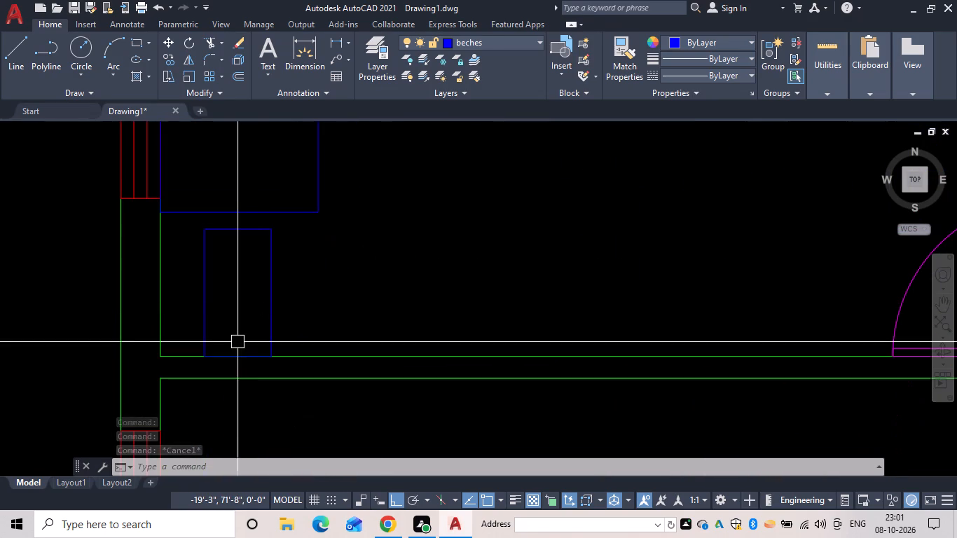
{"action": "left_click", "coordinate": [240, 351]}
{"action": "left_click_drag", "start_coordinate": [240, 354], "coordinate": [246, 326]}
{"action": "left_click", "coordinate": [245, 325]}
{"action": "key", "text": "Escape"}
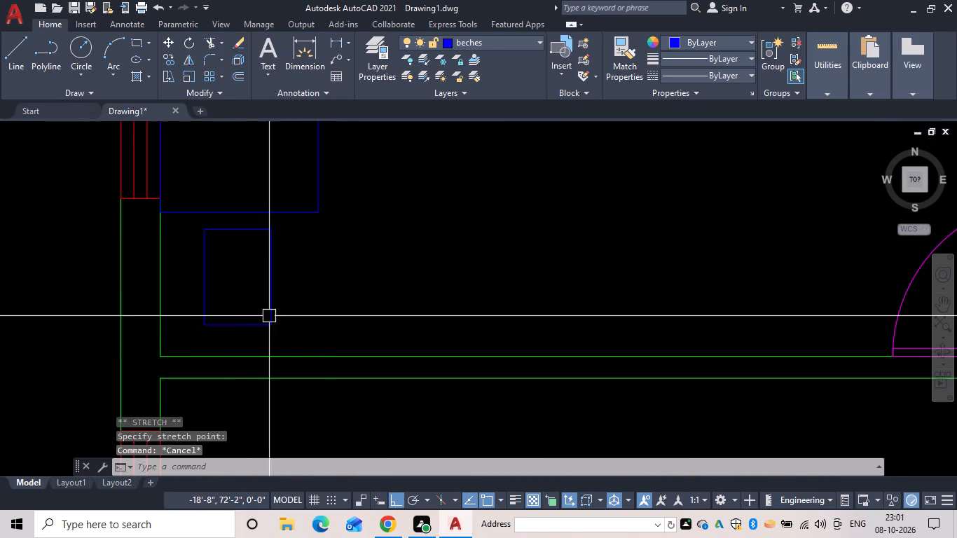
Move both rectangles straight south until the shortened rectangle's south edge meets the inner face of the south wall.
{"action": "type", "text": "m"}
{"action": "key", "text": "space"}
{"action": "left_click", "coordinate": [261, 331]}
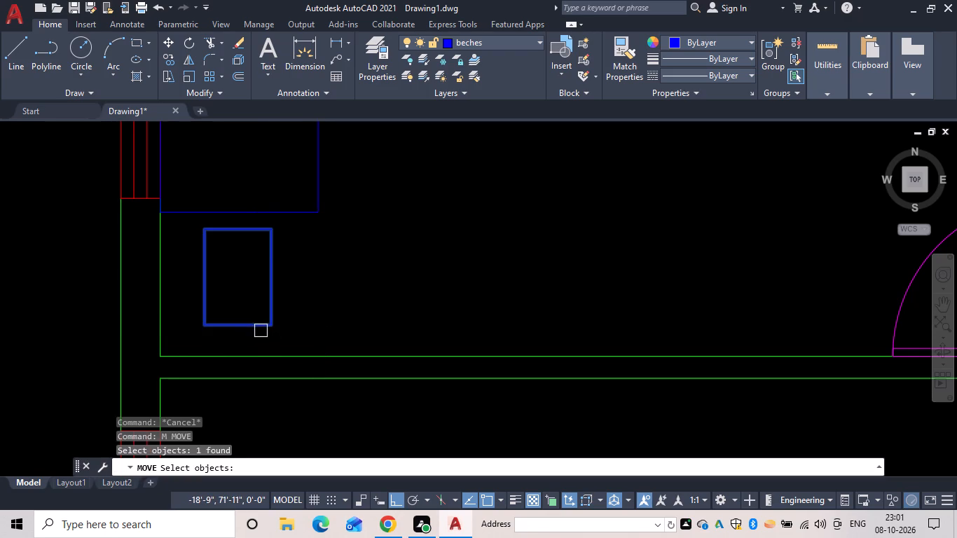
{"action": "left_click", "coordinate": [293, 214]}
{"action": "middle_click_drag", "start_coordinate": [317, 276], "coordinate": [337, 337]}
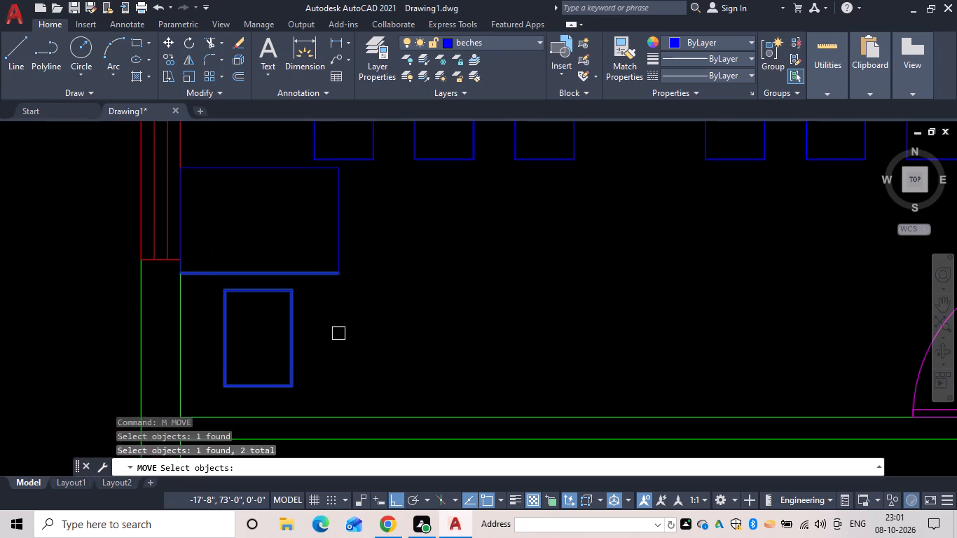
{"action": "left_click", "coordinate": [333, 221]}
{"action": "left_click", "coordinate": [289, 173]}
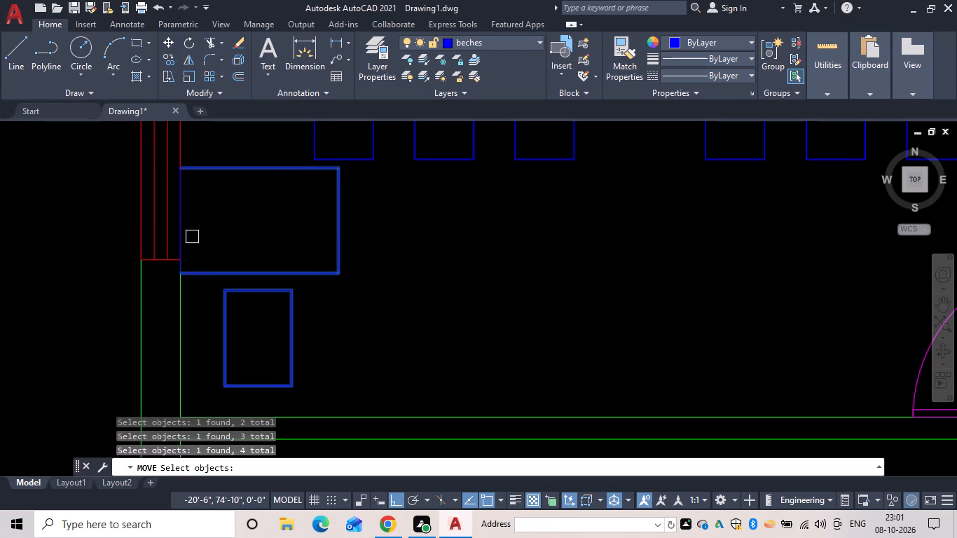
{"action": "left_click", "coordinate": [184, 229]}
{"action": "key", "text": "space"}
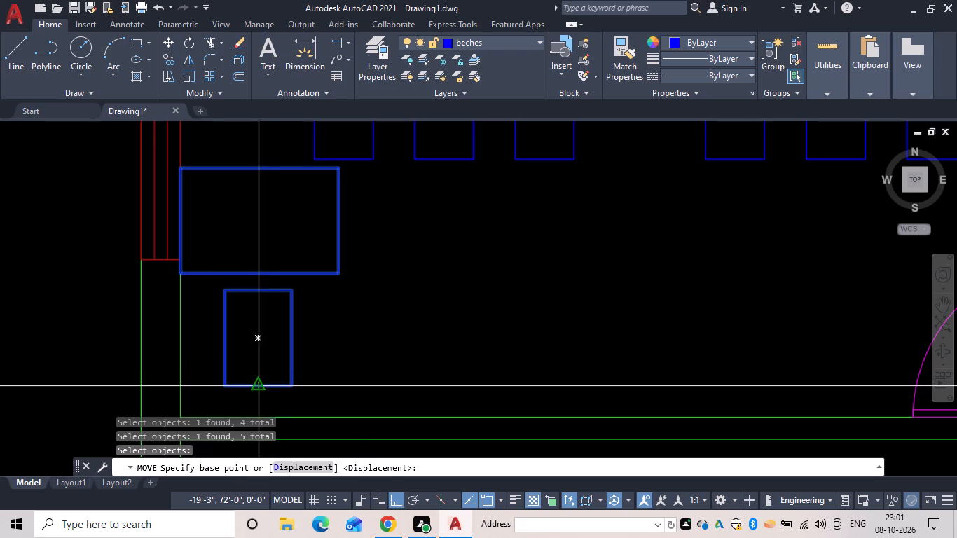
{"action": "left_click", "coordinate": [258, 385]}
{"action": "scroll", "coordinate": [258, 385], "scroll_direction": "down", "scroll_amount": 1}
{"action": "middle_click_drag", "start_coordinate": [256, 378], "coordinate": [241, 259]}
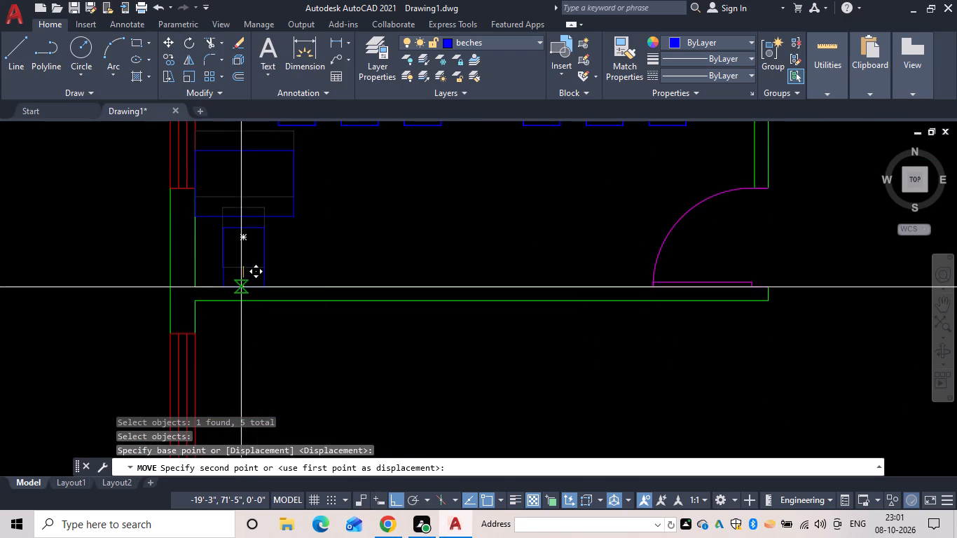
{"action": "left_click", "coordinate": [241, 287]}
{"action": "scroll", "coordinate": [296, 242], "scroll_direction": "down", "scroll_amount": 1}
{"action": "middle_click_drag", "start_coordinate": [296, 242], "coordinate": [308, 281]}
{"action": "key", "text": "Escape"}
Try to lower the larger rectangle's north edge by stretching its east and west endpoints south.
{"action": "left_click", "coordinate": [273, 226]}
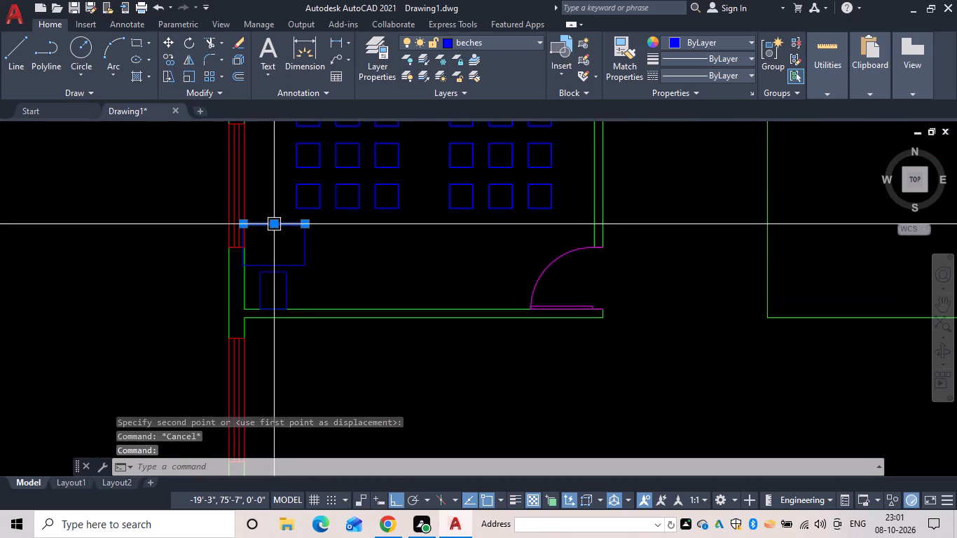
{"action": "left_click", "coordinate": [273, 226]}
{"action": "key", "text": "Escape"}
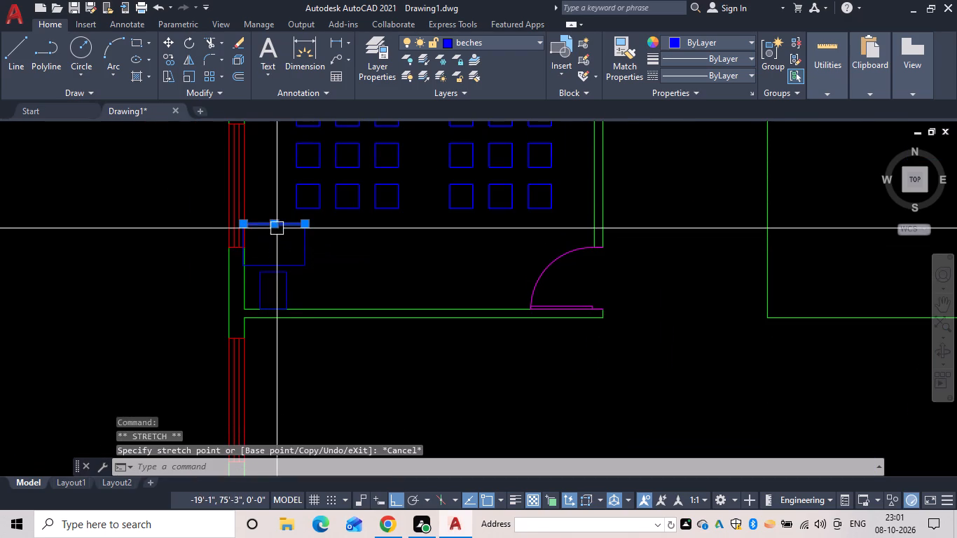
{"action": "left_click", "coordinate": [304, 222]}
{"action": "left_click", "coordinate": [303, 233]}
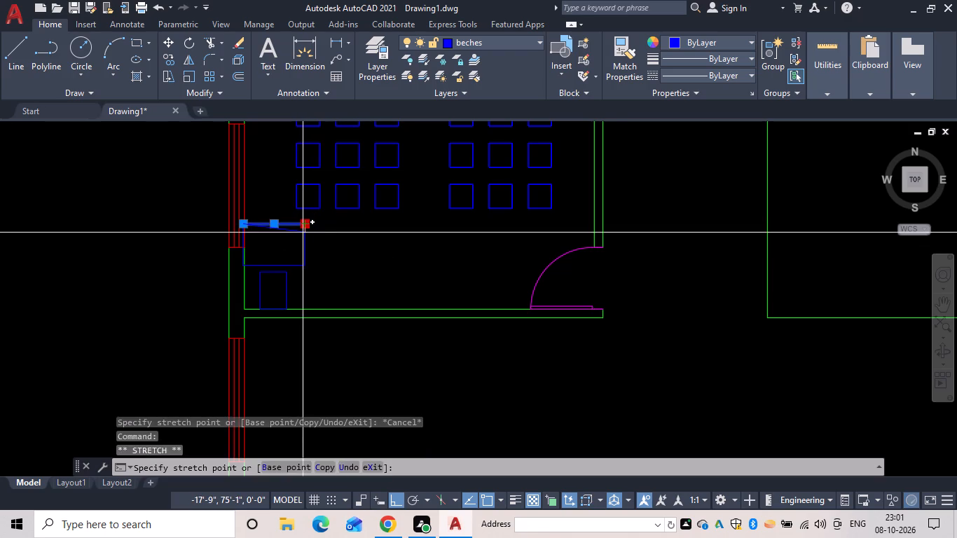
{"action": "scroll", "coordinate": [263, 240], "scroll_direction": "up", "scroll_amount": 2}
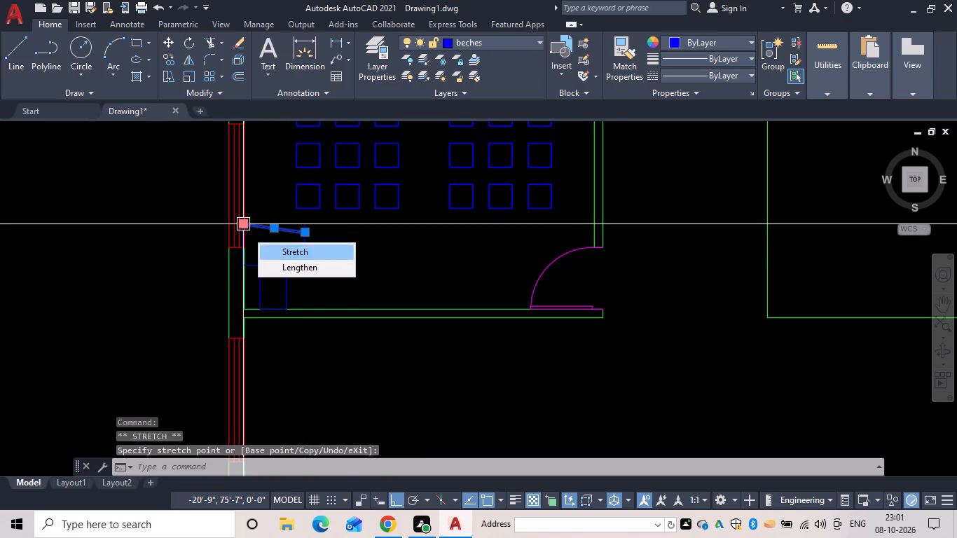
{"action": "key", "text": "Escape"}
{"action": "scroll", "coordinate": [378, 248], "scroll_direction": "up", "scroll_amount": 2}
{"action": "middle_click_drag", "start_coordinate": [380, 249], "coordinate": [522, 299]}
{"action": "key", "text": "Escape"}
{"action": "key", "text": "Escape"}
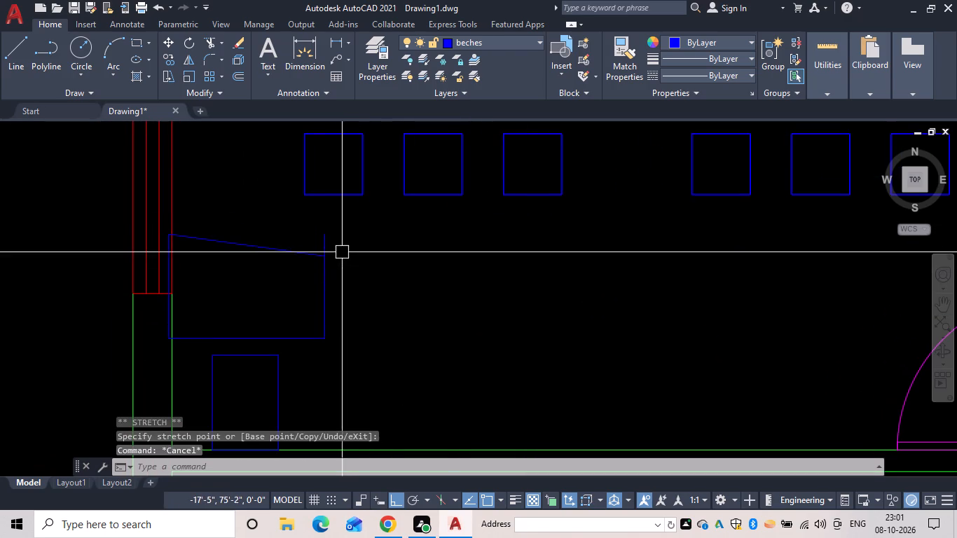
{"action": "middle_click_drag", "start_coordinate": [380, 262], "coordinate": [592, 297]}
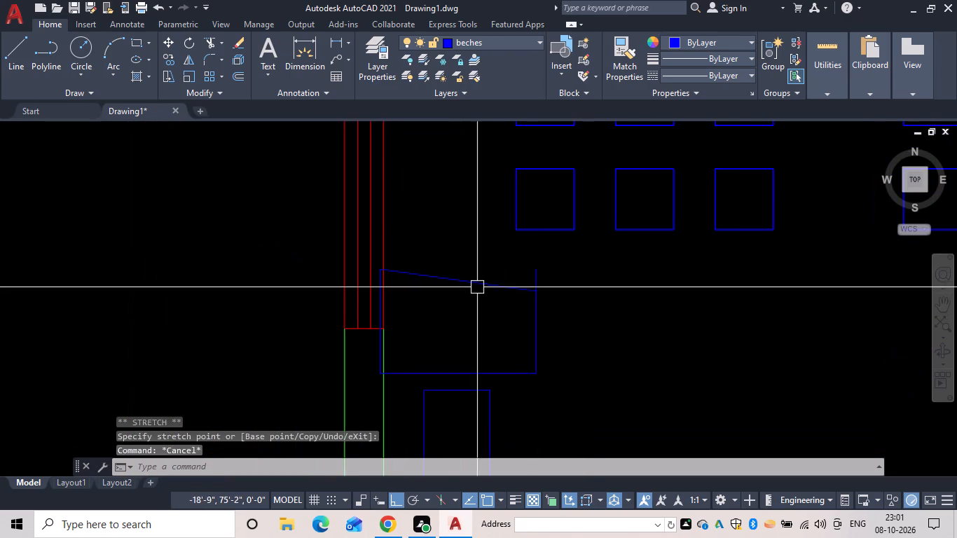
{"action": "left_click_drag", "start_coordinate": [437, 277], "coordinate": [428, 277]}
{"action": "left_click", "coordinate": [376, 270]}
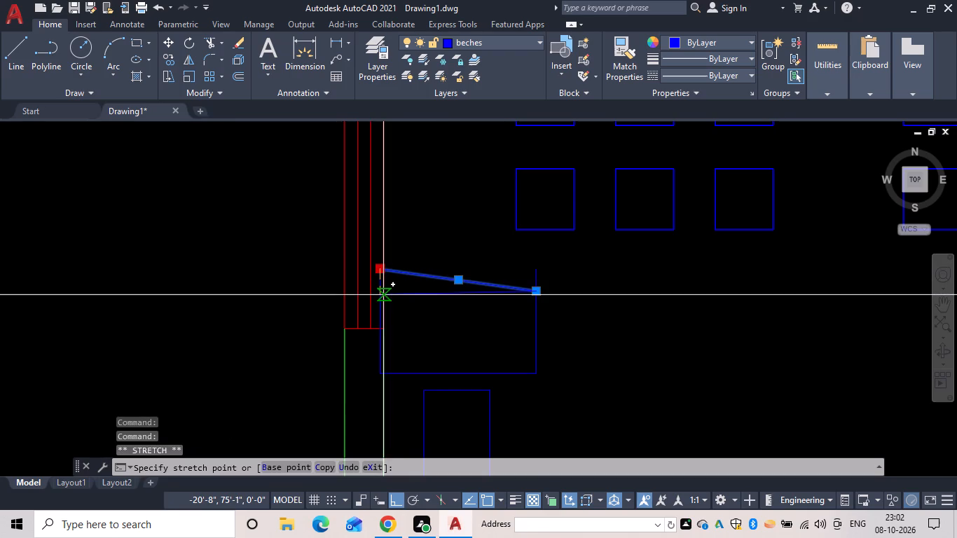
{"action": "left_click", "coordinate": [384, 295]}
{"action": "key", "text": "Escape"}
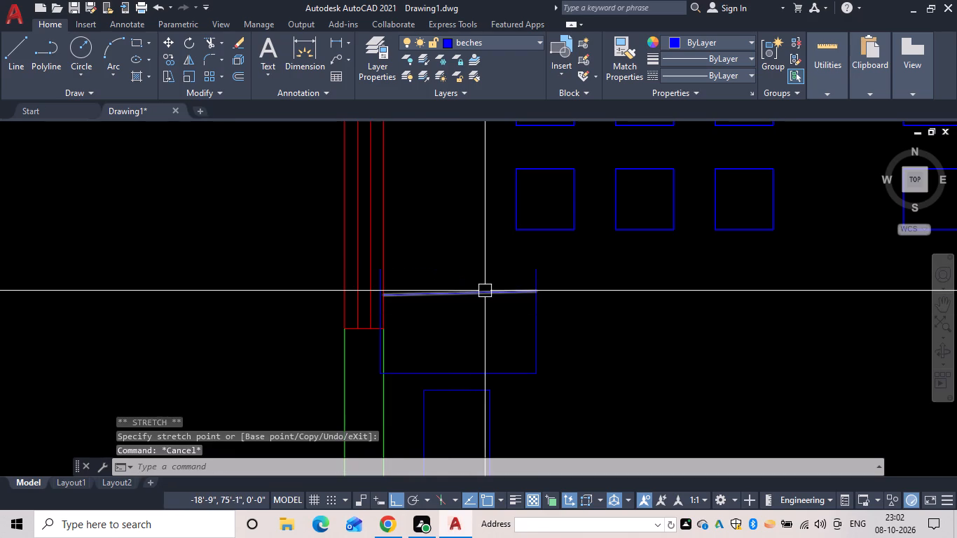
Replace the larger rectangle's slanted north edge with a horizontal line from its east side to the west wall's inner face.
{"action": "left_click", "coordinate": [485, 291]}
{"action": "type", "text": "e"}
{"action": "key", "text": "space"}
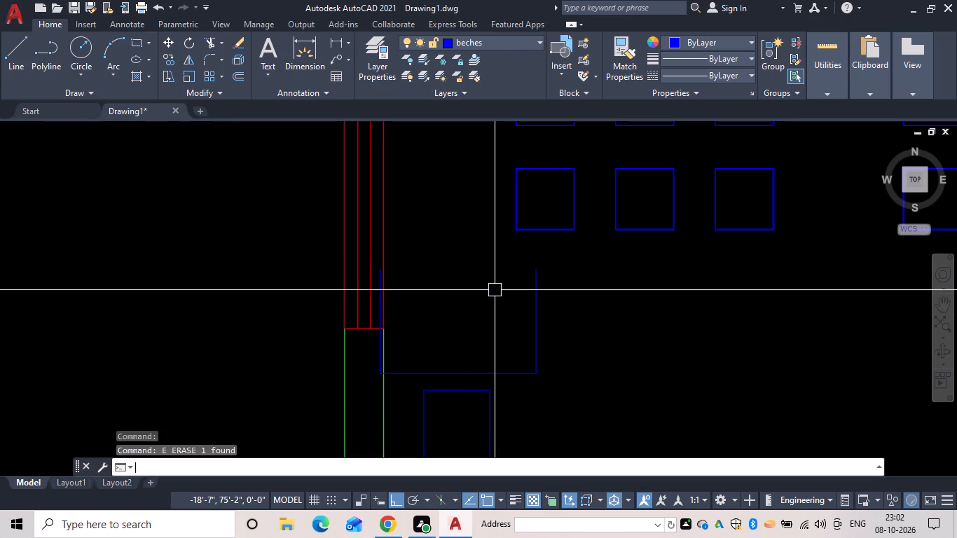
{"action": "type", "text": "l"}
{"action": "key", "text": "space"}
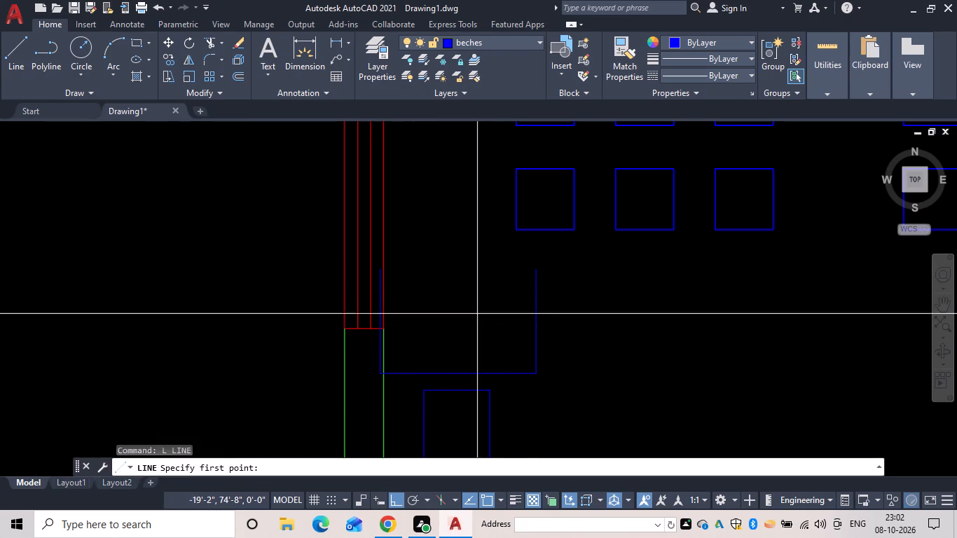
{"action": "left_click_drag", "start_coordinate": [537, 296], "coordinate": [509, 303]}
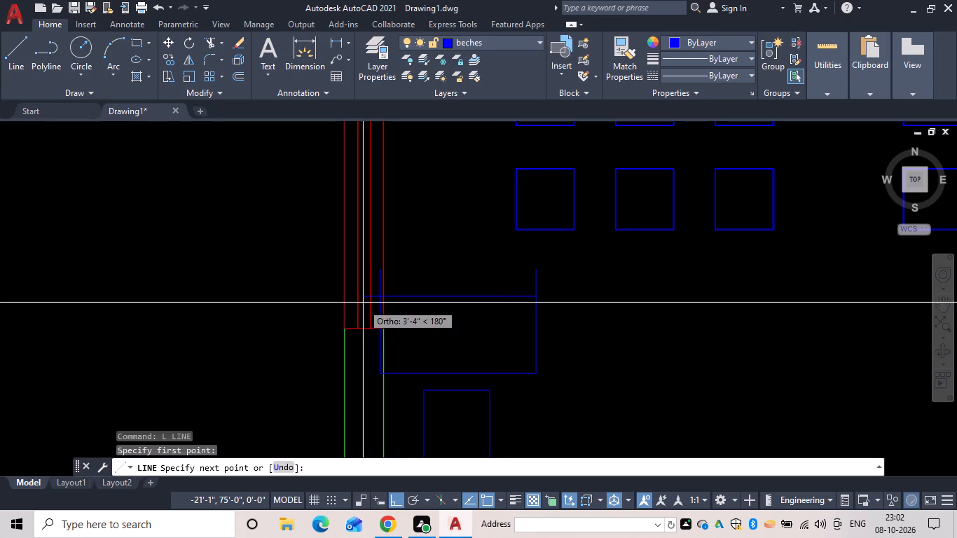
{"action": "left_click", "coordinate": [387, 296]}
{"action": "key", "text": "Escape"}
{"action": "key", "text": "Escape"}
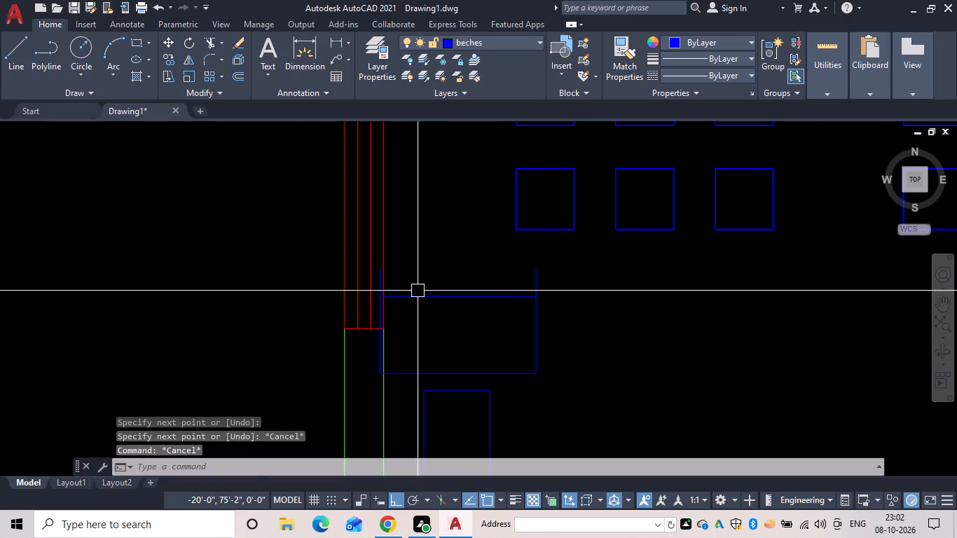
Move the larger rectangle's west edge east onto the inner face of the west wall.
{"action": "scroll", "coordinate": [416, 291], "scroll_direction": "up", "scroll_amount": 3}
{"action": "key", "text": "Escape"}
{"action": "key", "text": "Escape"}
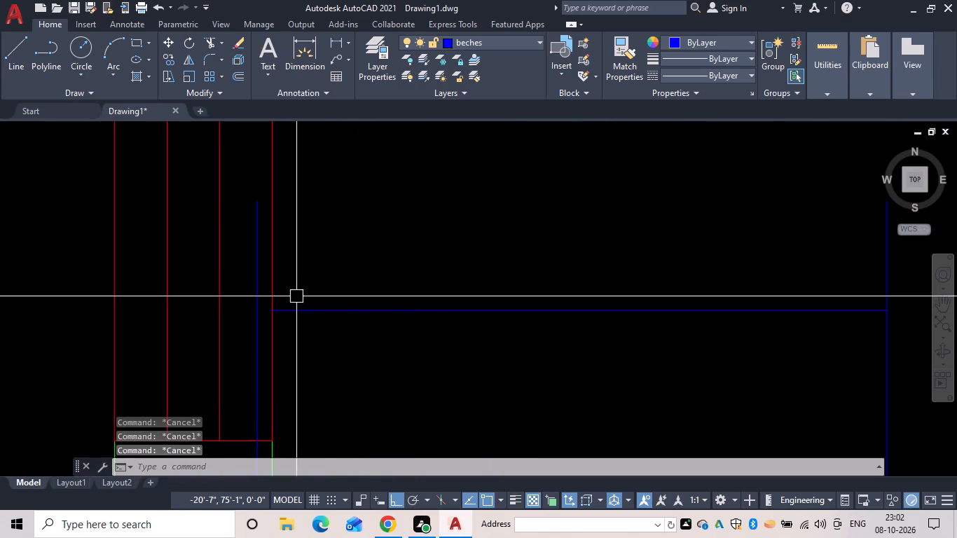
{"action": "type", "text": "m"}
{"action": "key", "text": "space"}
{"action": "left_click", "coordinate": [254, 265]}
{"action": "key", "text": "space"}
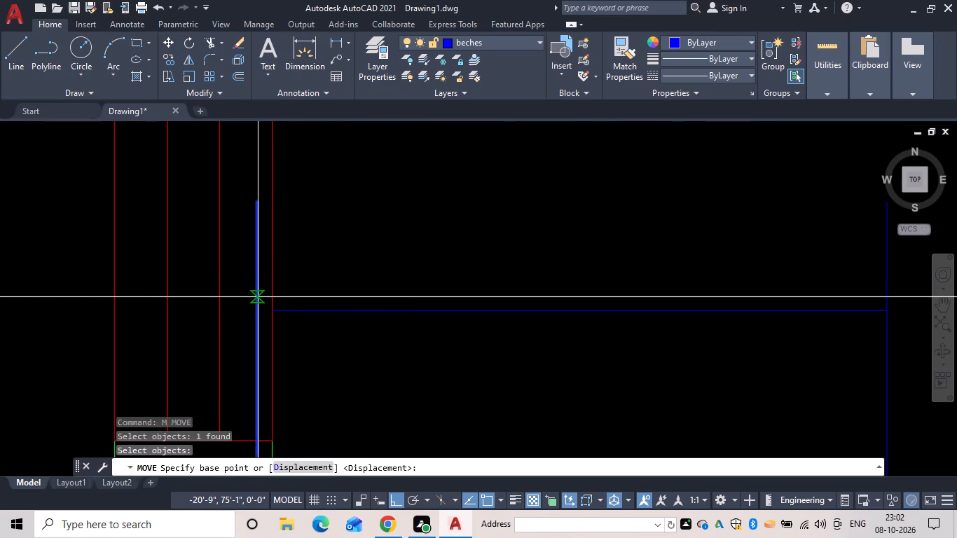
{"action": "left_click", "coordinate": [258, 297]}
{"action": "left_click", "coordinate": [273, 313]}
Fillet the larger rectangle's southwest corner with zero radius so its south edge ends at the west edge.
{"action": "scroll", "coordinate": [371, 276], "scroll_direction": "down", "scroll_amount": 3}
{"action": "middle_click_drag", "start_coordinate": [369, 274], "coordinate": [369, 265]}
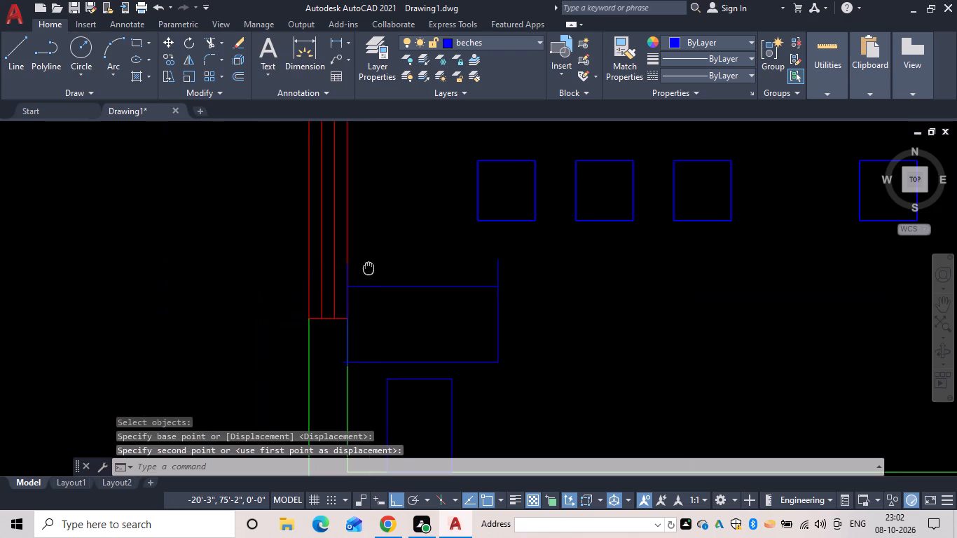
{"action": "middle_click_drag", "start_coordinate": [369, 265], "coordinate": [369, 206]}
{"action": "scroll", "coordinate": [366, 301], "scroll_direction": "up", "scroll_amount": 3}
{"action": "key", "text": "Escape"}
{"action": "type", "text": "f"}
{"action": "key", "text": "space"}
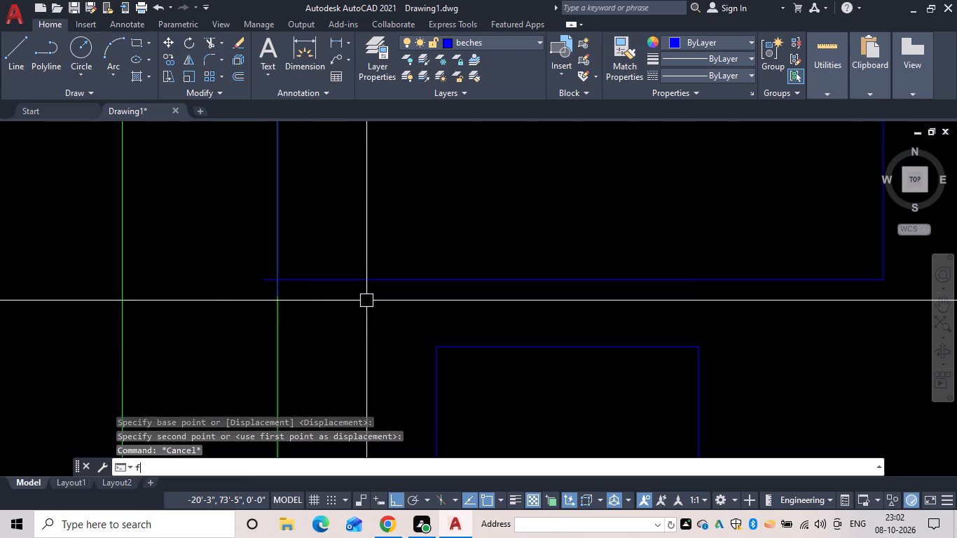
{"action": "left_click_drag", "start_coordinate": [357, 278], "coordinate": [326, 282]}
{"action": "left_click", "coordinate": [281, 238]}
Fillet the larger rectangle's northeast and northwest corners with zero radius to remove the overhanging side lines.
{"action": "middle_click_drag", "start_coordinate": [479, 261], "coordinate": [354, 280]}
{"action": "scroll", "coordinate": [591, 315], "scroll_direction": "down", "scroll_amount": 3}
{"action": "middle_click_drag", "start_coordinate": [592, 315], "coordinate": [570, 334]}
{"action": "key", "text": "space"}
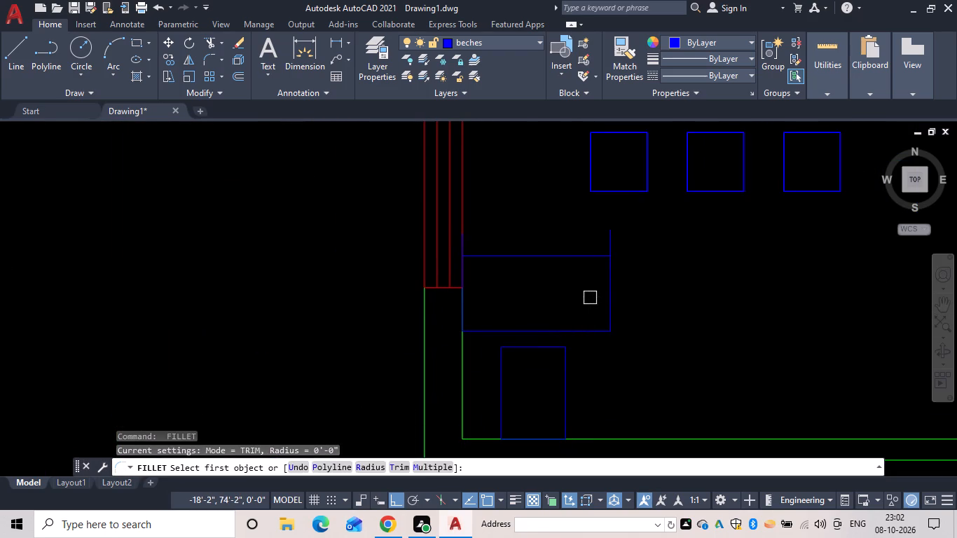
{"action": "left_click", "coordinate": [615, 277]}
{"action": "left_click_drag", "start_coordinate": [598, 257], "coordinate": [585, 257]}
{"action": "key", "text": "space"}
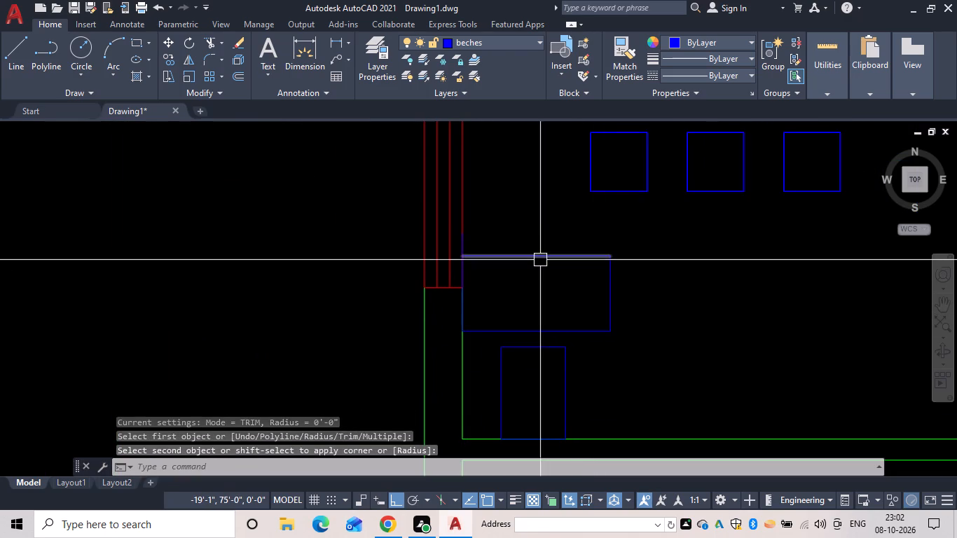
{"action": "left_click", "coordinate": [515, 255]}
{"action": "left_click", "coordinate": [463, 268]}
{"action": "left_click", "coordinate": [458, 272]}
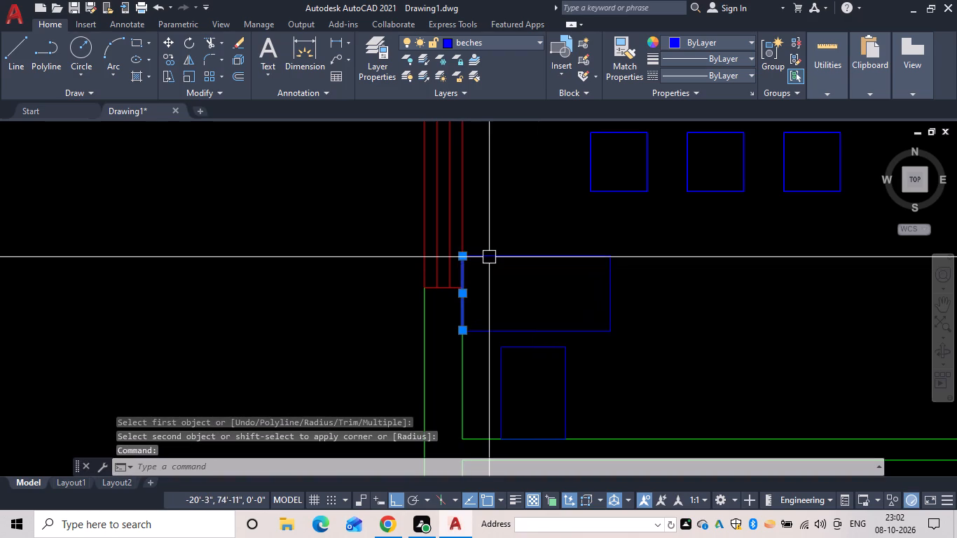
{"action": "key", "text": "Escape"}
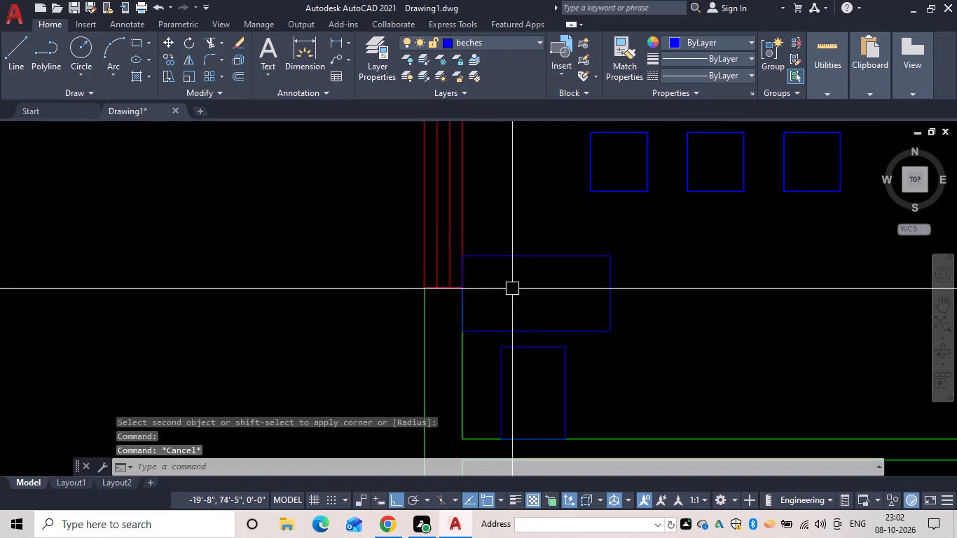
Copy the rectangle pair from outside the building's west side into the next chair room north, larger rectangle against its west wall at the window's south end.
{"action": "scroll", "coordinate": [512, 289], "scroll_direction": "down", "scroll_amount": 3}
{"action": "middle_click_drag", "start_coordinate": [513, 289], "coordinate": [511, 280]}
{"action": "scroll", "coordinate": [525, 327], "scroll_direction": "down", "scroll_amount": 1}
{"action": "middle_click_drag", "start_coordinate": [526, 319], "coordinate": [538, 329]}
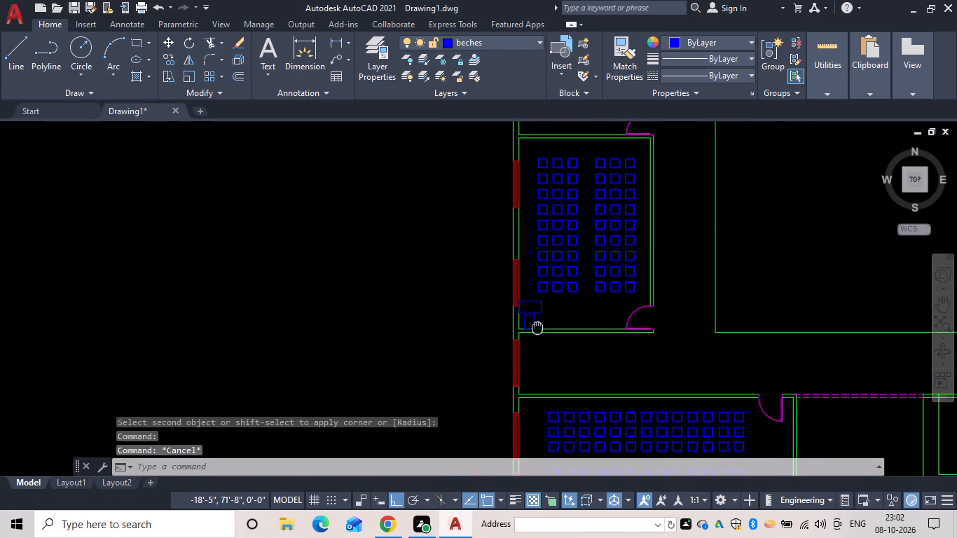
{"action": "middle_click_drag", "start_coordinate": [538, 329], "coordinate": [535, 376]}
{"action": "middle_click_drag", "start_coordinate": [354, 328], "coordinate": [367, 242]}
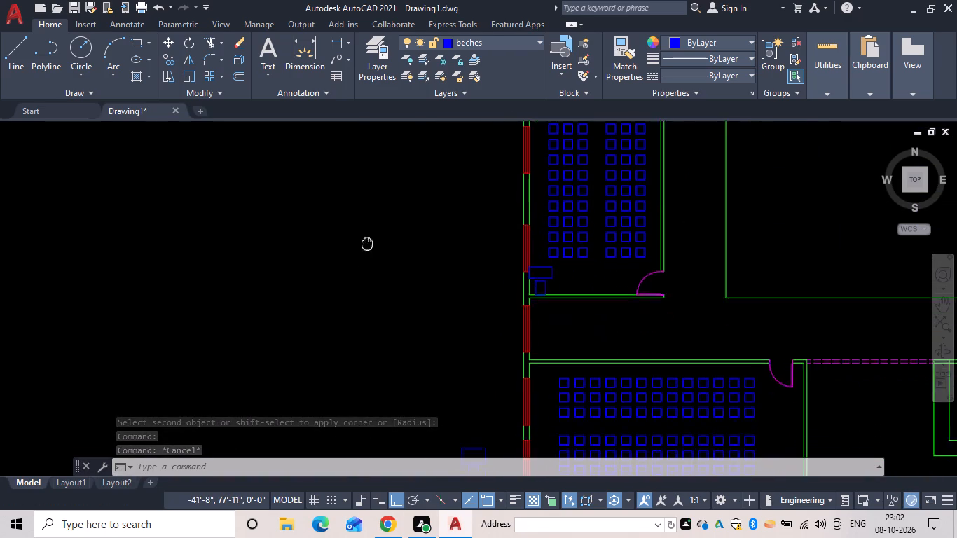
{"action": "middle_click_drag", "start_coordinate": [367, 242], "coordinate": [367, 240]}
{"action": "scroll", "coordinate": [367, 240], "scroll_direction": "down", "scroll_amount": 3}
{"action": "middle_click_drag", "start_coordinate": [367, 240], "coordinate": [360, 239]}
{"action": "scroll", "coordinate": [410, 314], "scroll_direction": "up", "scroll_amount": 3}
{"action": "middle_click_drag", "start_coordinate": [410, 314], "coordinate": [415, 357]}
{"action": "key", "text": "c"}
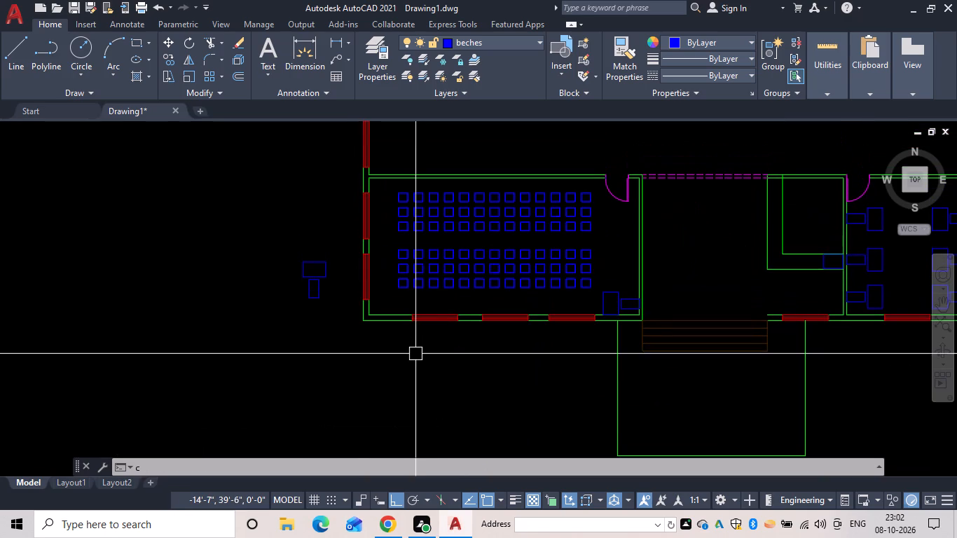
{"action": "type", "text": "o"}
{"action": "key", "text": "space"}
{"action": "left_click_drag", "start_coordinate": [333, 327], "coordinate": [315, 274]}
{"action": "left_click", "coordinate": [301, 248]}
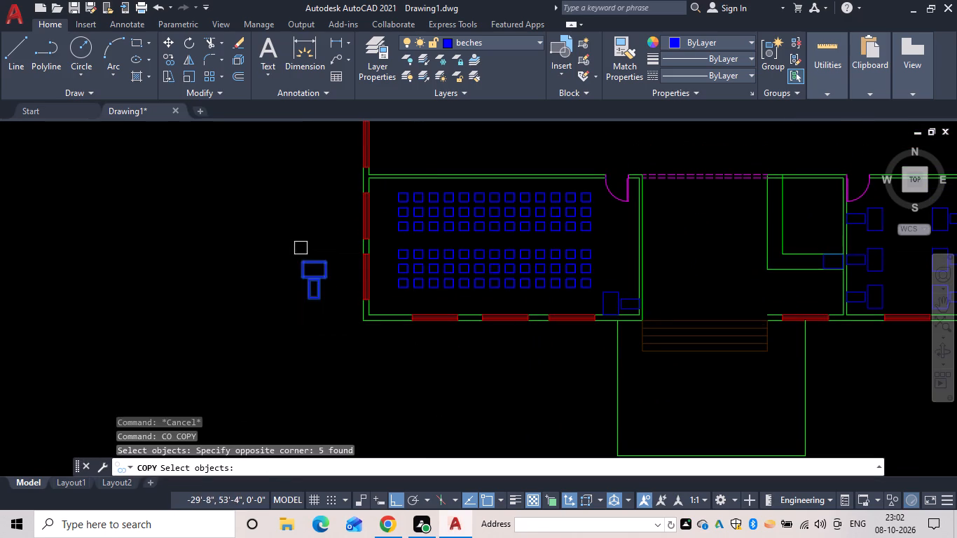
{"action": "scroll", "coordinate": [308, 270], "scroll_direction": "up", "scroll_amount": 4}
{"action": "key", "text": "space"}
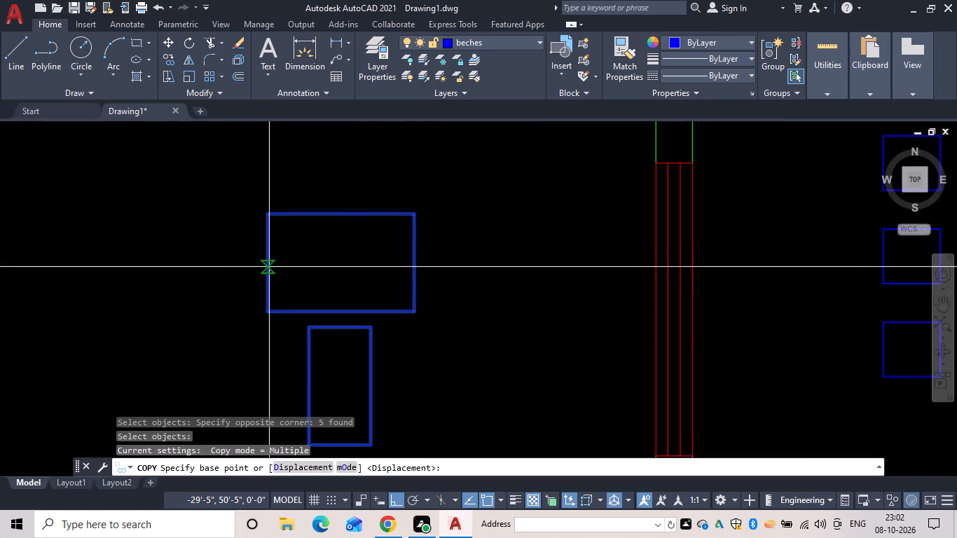
{"action": "left_click", "coordinate": [267, 260]}
{"action": "scroll", "coordinate": [292, 250], "scroll_direction": "down", "scroll_amount": 2}
{"action": "middle_click_drag", "start_coordinate": [292, 250], "coordinate": [290, 389]}
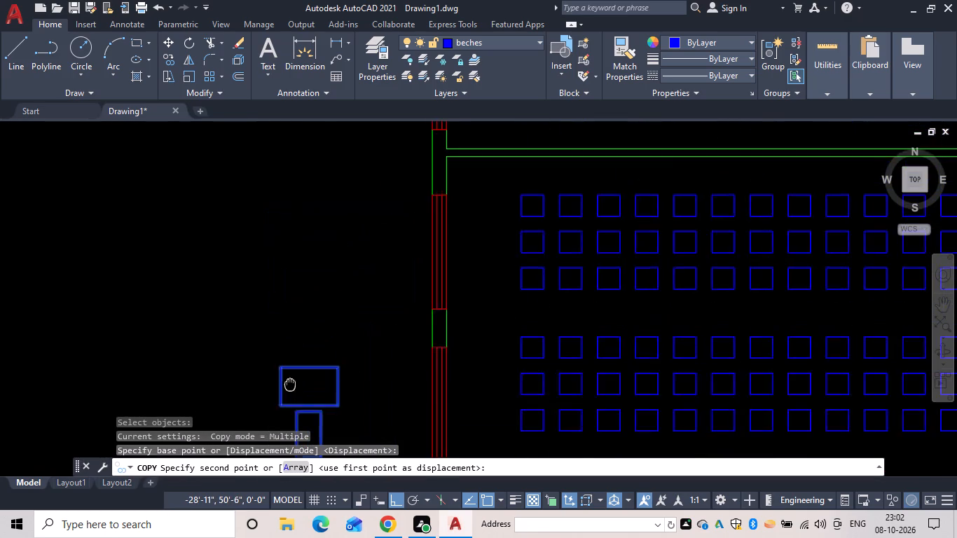
{"action": "middle_click_drag", "start_coordinate": [290, 389], "coordinate": [290, 399]}
{"action": "scroll", "coordinate": [336, 267], "scroll_direction": "down", "scroll_amount": 1}
{"action": "middle_click_drag", "start_coordinate": [336, 267], "coordinate": [271, 446]}
{"action": "middle_click_drag", "start_coordinate": [345, 249], "coordinate": [325, 350]}
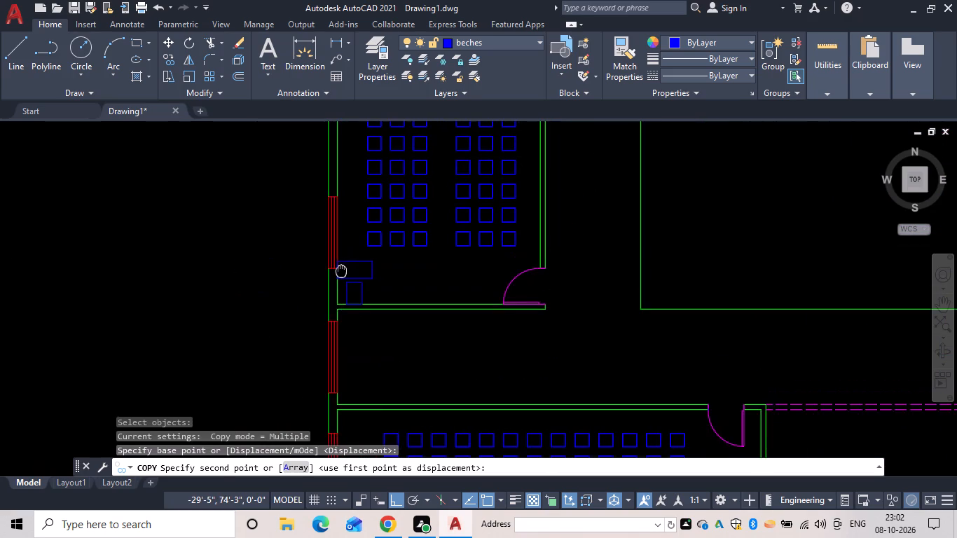
{"action": "middle_click_drag", "start_coordinate": [325, 350], "coordinate": [328, 464]}
{"action": "middle_click_drag", "start_coordinate": [331, 181], "coordinate": [327, 236]}
{"action": "scroll", "coordinate": [327, 236], "scroll_direction": "up", "scroll_amount": 2}
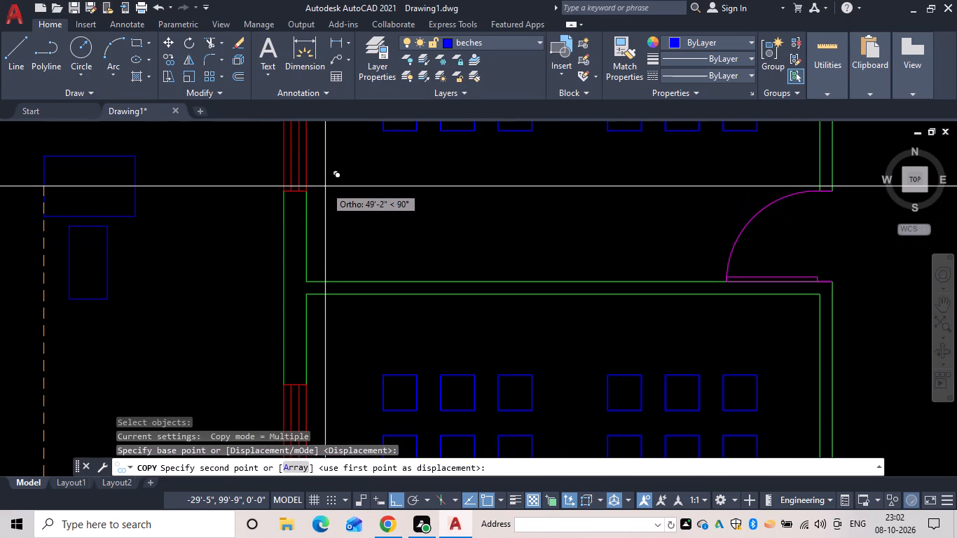
{"action": "left_click", "coordinate": [307, 177]}
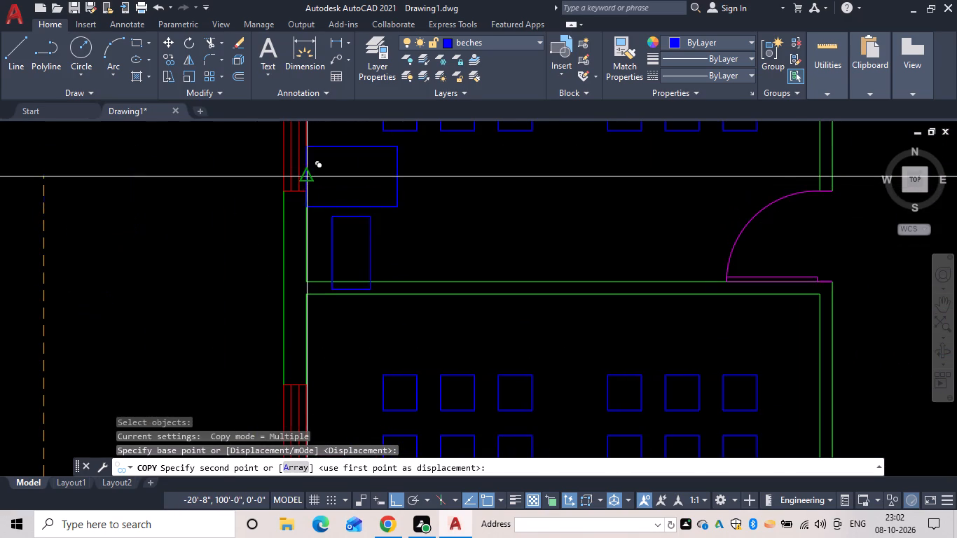
{"action": "key", "text": "Escape"}
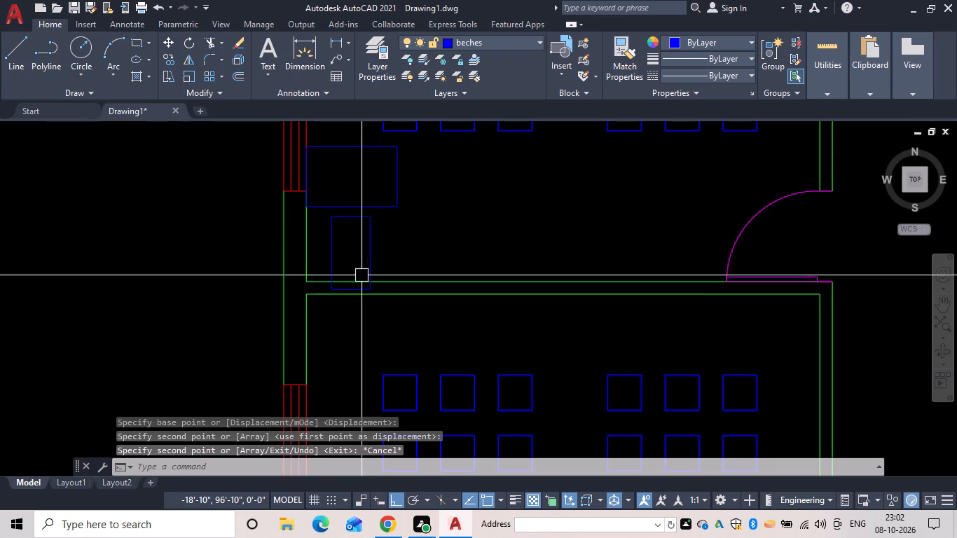
Shorten the new smaller rectangle by stretching its north edge about 10 inches south.
{"action": "left_click", "coordinate": [359, 289]}
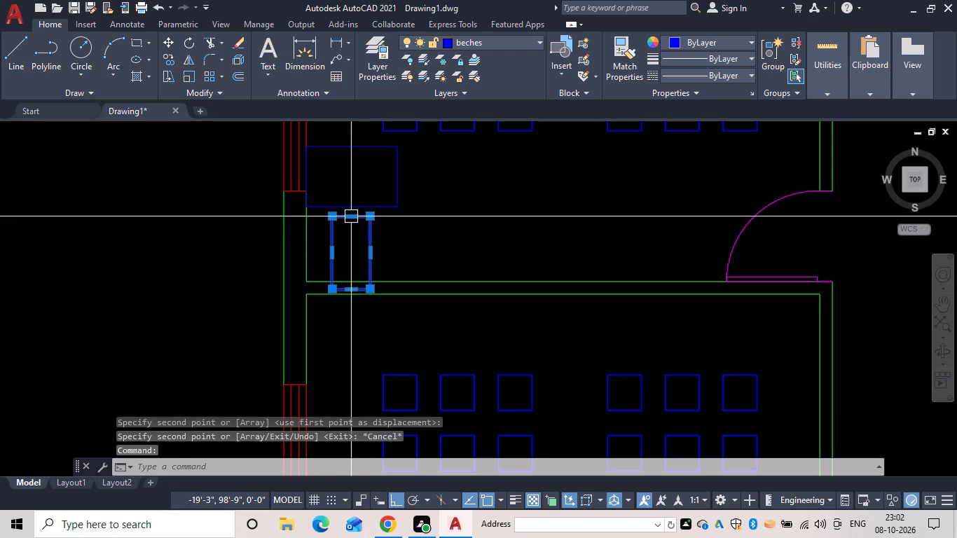
{"action": "left_click", "coordinate": [354, 216]}
{"action": "left_click", "coordinate": [357, 242]}
{"action": "key", "text": "Escape"}
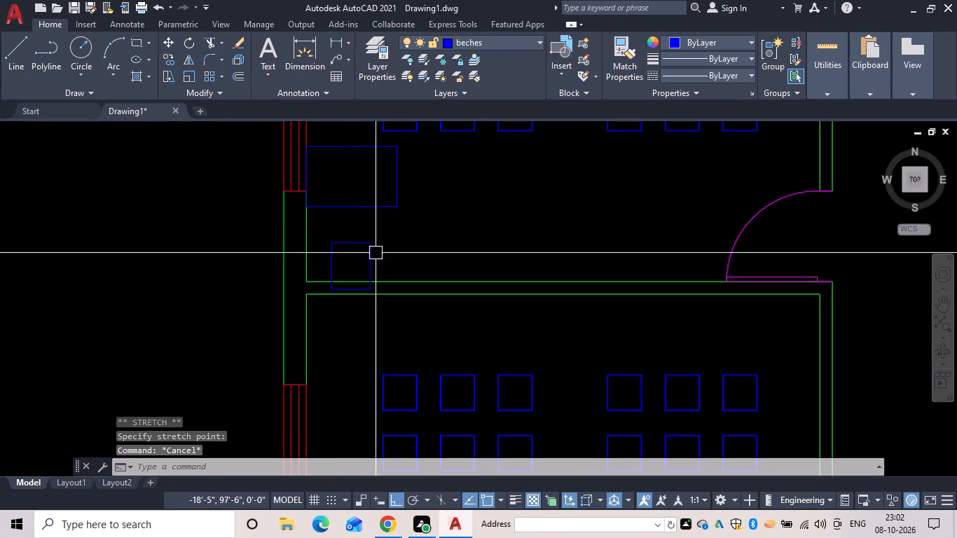
Move the smaller rectangle in the northern west chair room north so its south edge sits on the room's south wall line.
{"action": "key", "text": "m"}
{"action": "key", "text": "space"}
{"action": "left_click_drag", "start_coordinate": [368, 253], "coordinate": [361, 262]}
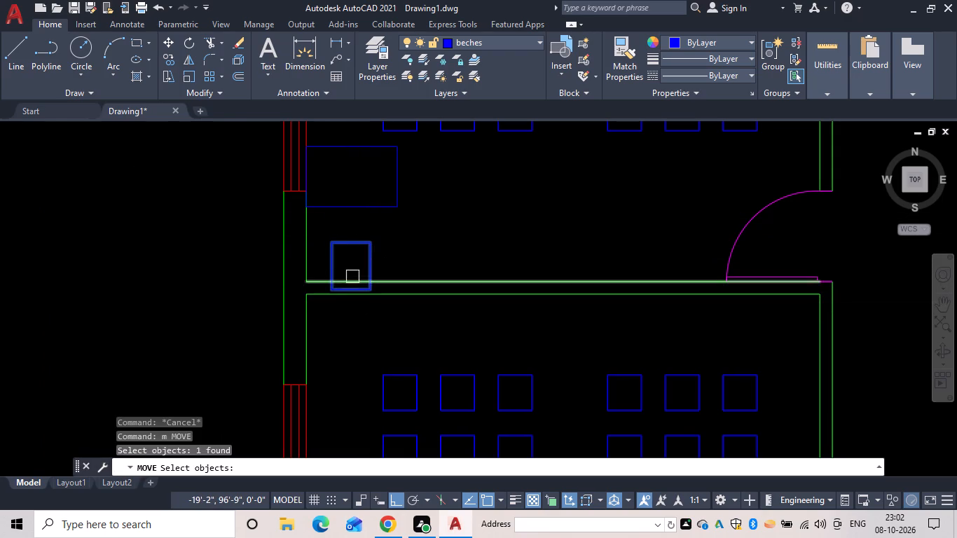
{"action": "key", "text": "space"}
{"action": "left_click", "coordinate": [353, 291]}
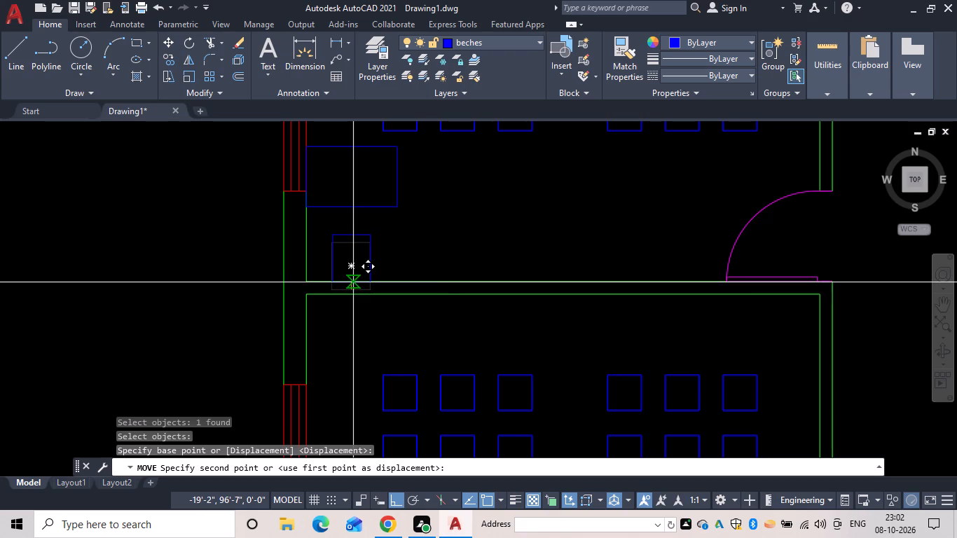
{"action": "scroll", "coordinate": [348, 282], "scroll_direction": "up", "scroll_amount": 3}
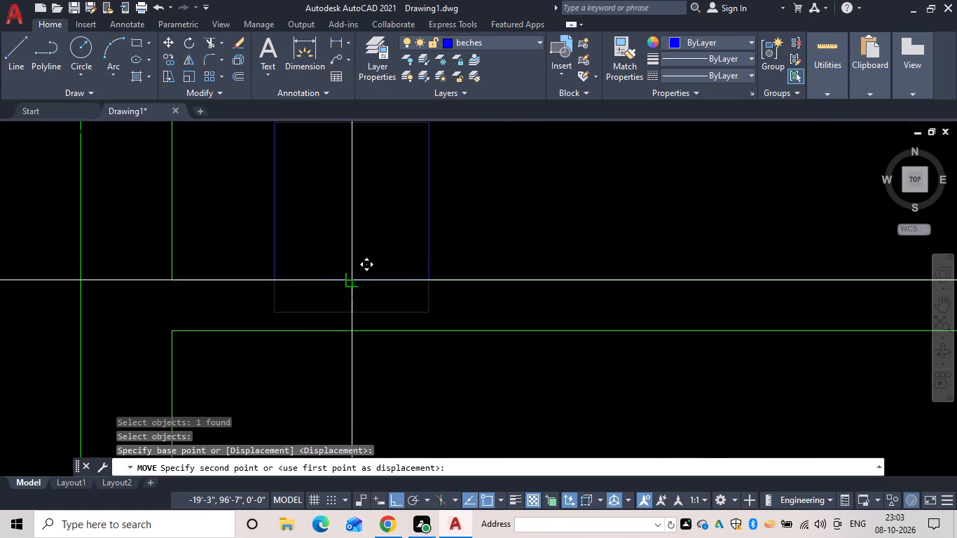
{"action": "left_click", "coordinate": [353, 278]}
{"action": "scroll", "coordinate": [408, 258], "scroll_direction": "down", "scroll_amount": 3}
{"action": "middle_click_drag", "start_coordinate": [408, 263], "coordinate": [399, 359]}
{"action": "key", "text": "Escape"}
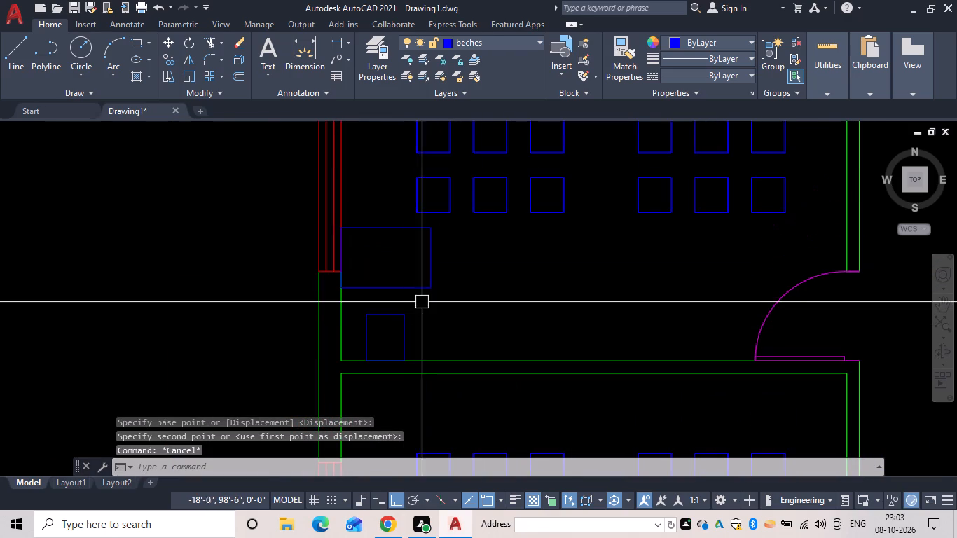
Move the larger rectangle along the west wall about 9 inches south, closer to the smaller rectangle.
{"action": "left_click_drag", "start_coordinate": [468, 307], "coordinate": [430, 291]}
{"action": "left_click_drag", "start_coordinate": [379, 223], "coordinate": [358, 233]}
{"action": "scroll", "coordinate": [319, 252], "scroll_direction": "up", "scroll_amount": 2}
{"action": "left_click", "coordinate": [373, 235]}
{"action": "key", "text": "m"}
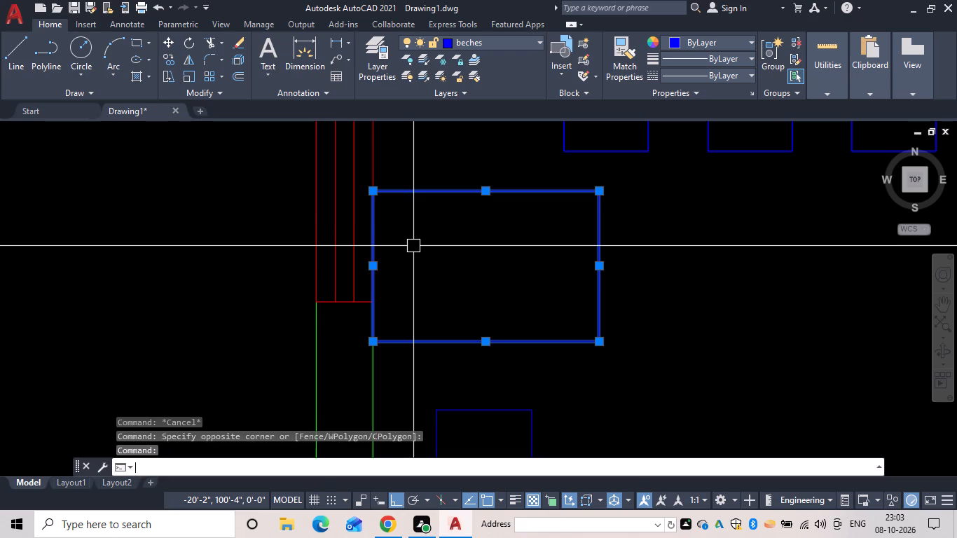
{"action": "key", "text": "space"}
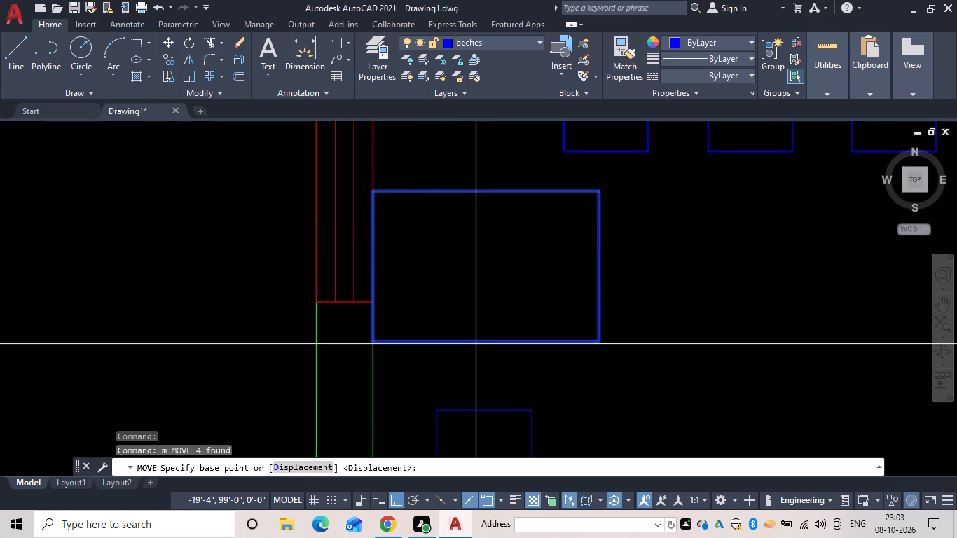
{"action": "left_click", "coordinate": [486, 341]}
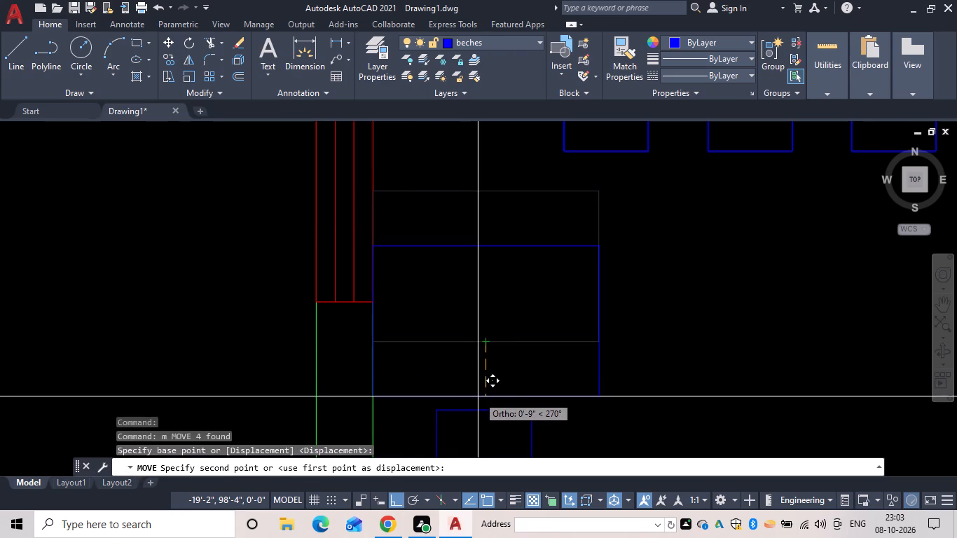
{"action": "left_click", "coordinate": [478, 397]}
{"action": "scroll", "coordinate": [492, 295], "scroll_direction": "down", "scroll_amount": 2}
{"action": "key", "text": "Escape"}
Move the larger rectangle's north edge a short distance south to reduce its depth.
{"action": "left_click", "coordinate": [495, 279]}
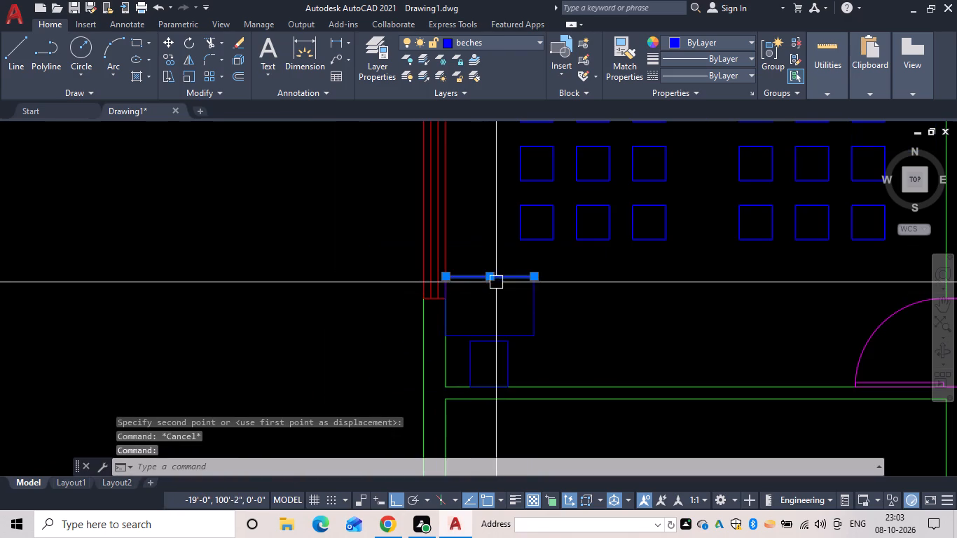
{"action": "type", "text": "m"}
{"action": "key", "text": "space"}
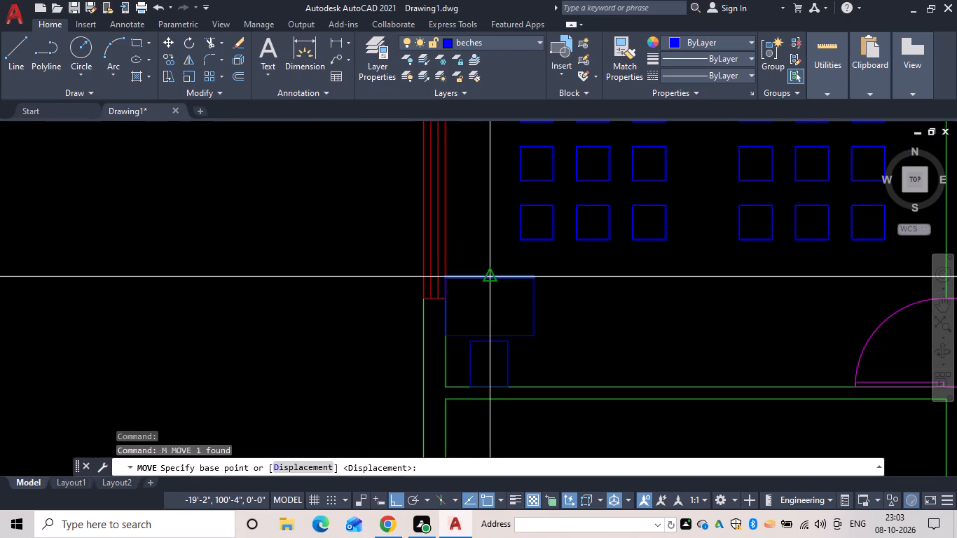
{"action": "left_click", "coordinate": [488, 270]}
{"action": "left_click", "coordinate": [490, 290]}
{"action": "key", "text": "Escape"}
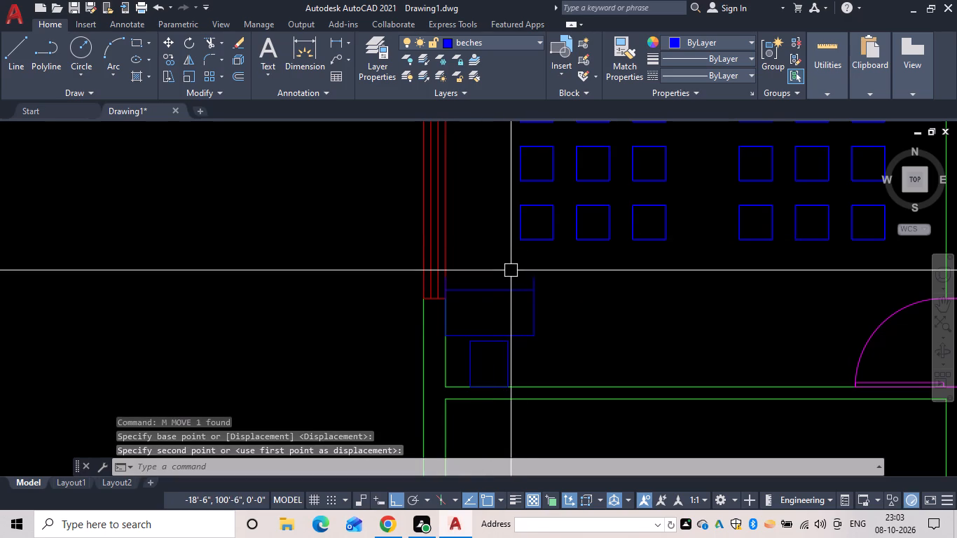
Fillet the larger rectangle's northeast and northwest corners with zero radius to remove the overhanging side lines.
{"action": "key", "text": "f"}
{"action": "key", "text": "space"}
{"action": "left_click", "coordinate": [545, 309]}
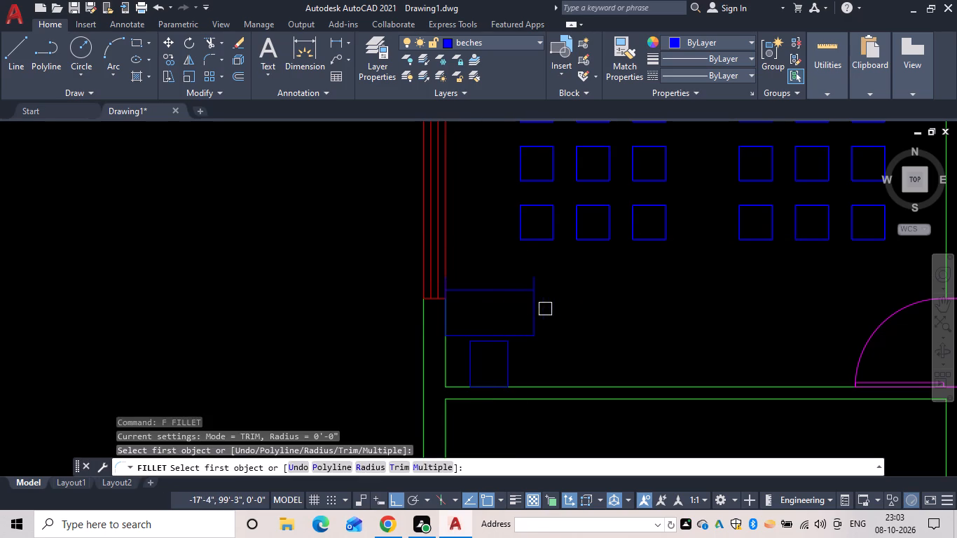
{"action": "left_click_drag", "start_coordinate": [506, 290], "coordinate": [516, 293]}
{"action": "left_click", "coordinate": [536, 301]}
{"action": "key", "text": "space"}
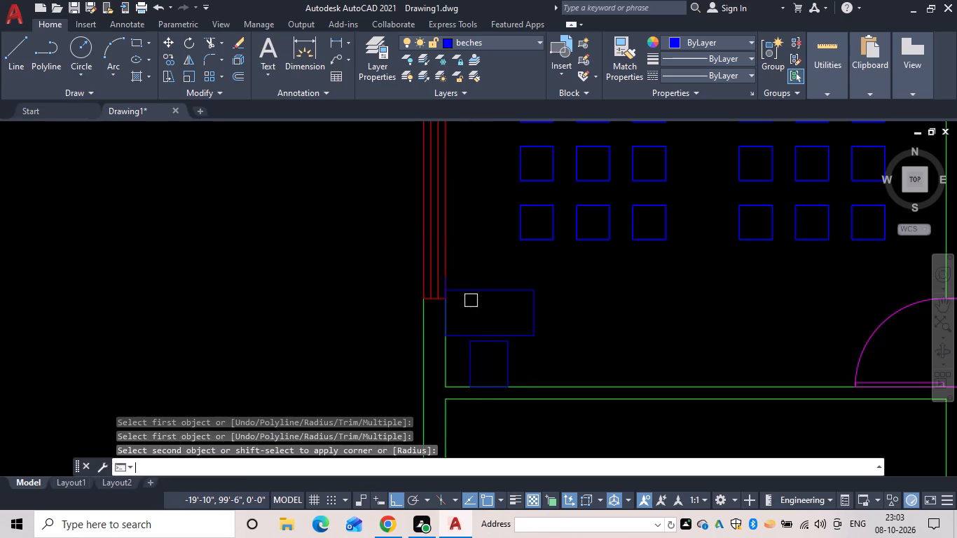
{"action": "left_click_drag", "start_coordinate": [476, 290], "coordinate": [470, 300]}
{"action": "left_click", "coordinate": [450, 310]}
{"action": "key", "text": "Escape"}
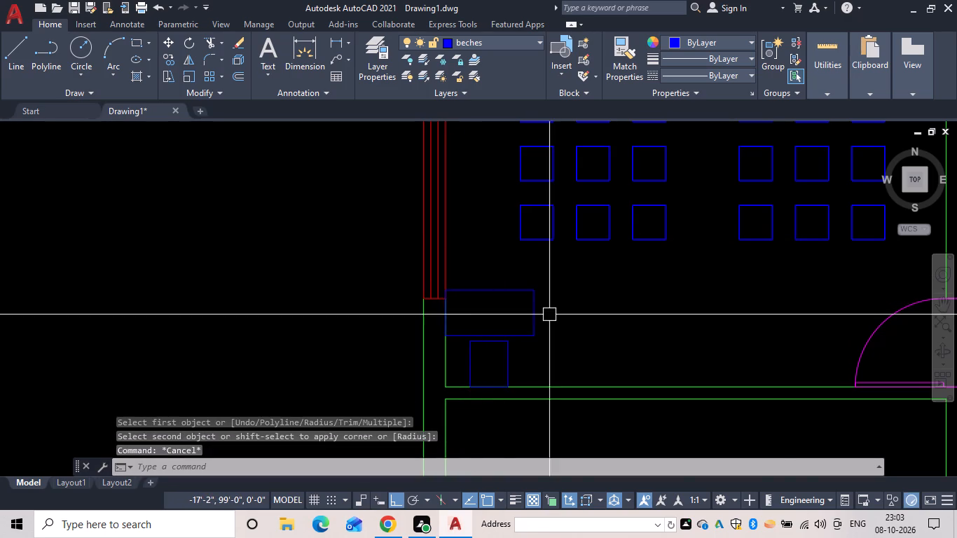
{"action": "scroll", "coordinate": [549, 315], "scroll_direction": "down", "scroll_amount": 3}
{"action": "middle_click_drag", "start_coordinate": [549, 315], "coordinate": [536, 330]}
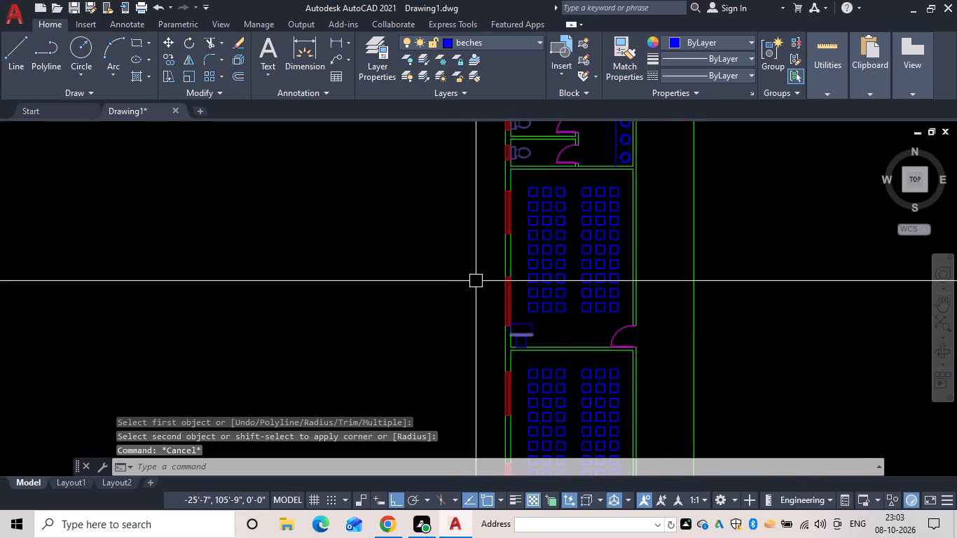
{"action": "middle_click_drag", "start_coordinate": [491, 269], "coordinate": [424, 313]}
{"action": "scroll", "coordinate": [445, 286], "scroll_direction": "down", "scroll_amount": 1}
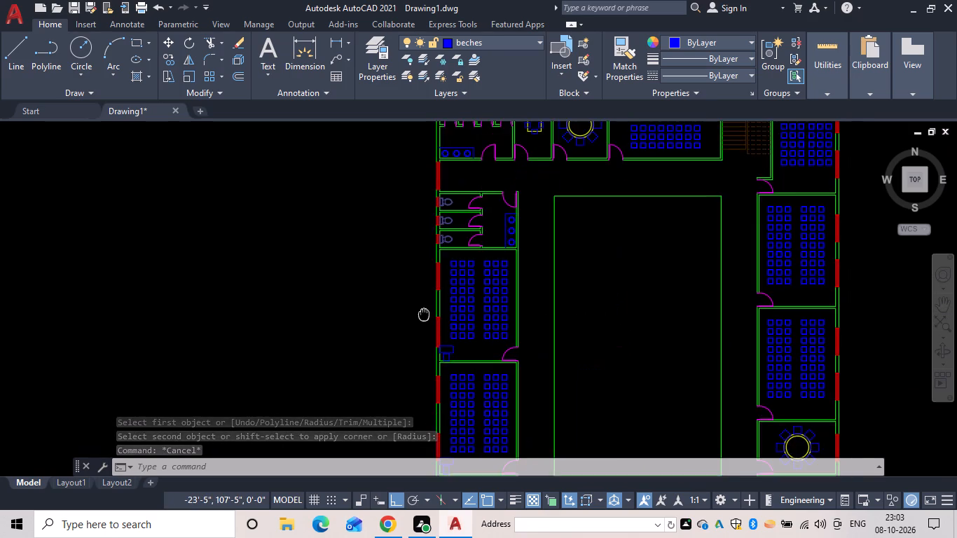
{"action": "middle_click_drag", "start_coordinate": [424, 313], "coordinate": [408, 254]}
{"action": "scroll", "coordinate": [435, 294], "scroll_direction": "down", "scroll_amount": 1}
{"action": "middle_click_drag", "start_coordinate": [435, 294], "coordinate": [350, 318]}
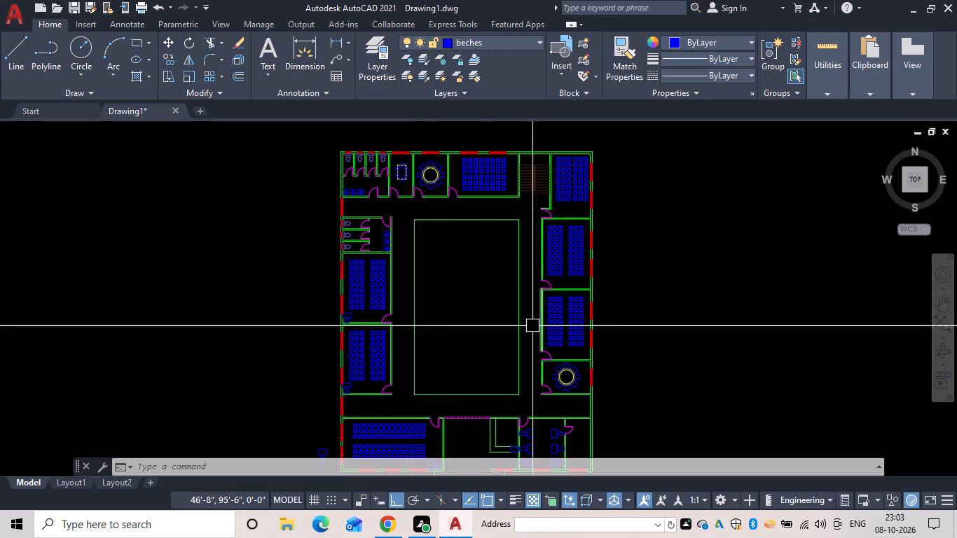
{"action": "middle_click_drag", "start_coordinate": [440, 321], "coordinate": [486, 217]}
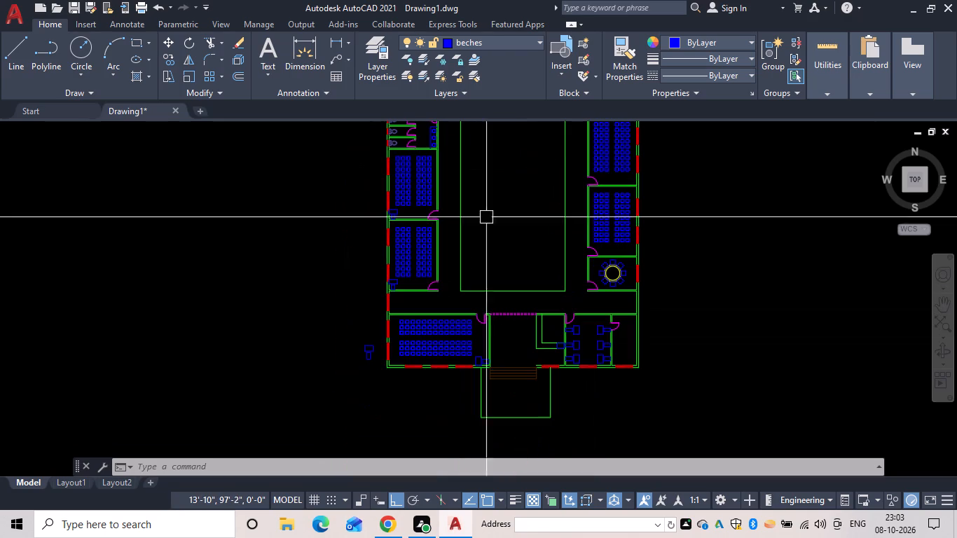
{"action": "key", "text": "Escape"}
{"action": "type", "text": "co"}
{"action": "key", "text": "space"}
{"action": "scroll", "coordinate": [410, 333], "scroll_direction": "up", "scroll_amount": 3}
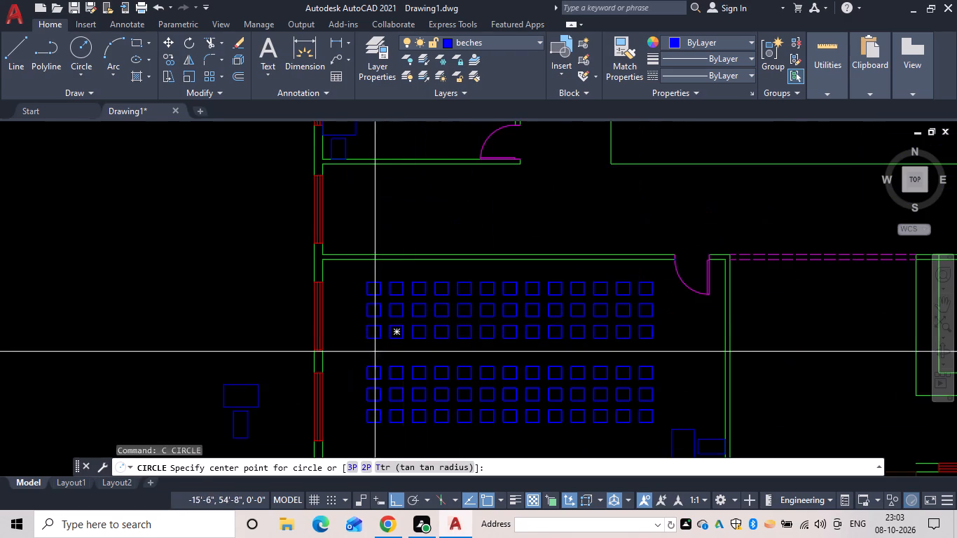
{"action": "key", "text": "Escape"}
Copy the rectangle pair from outside the building's west side into the northeast chair room, larger rectangle against its east wall at the window's south end.
{"action": "type", "text": "co"}
{"action": "key", "text": "space"}
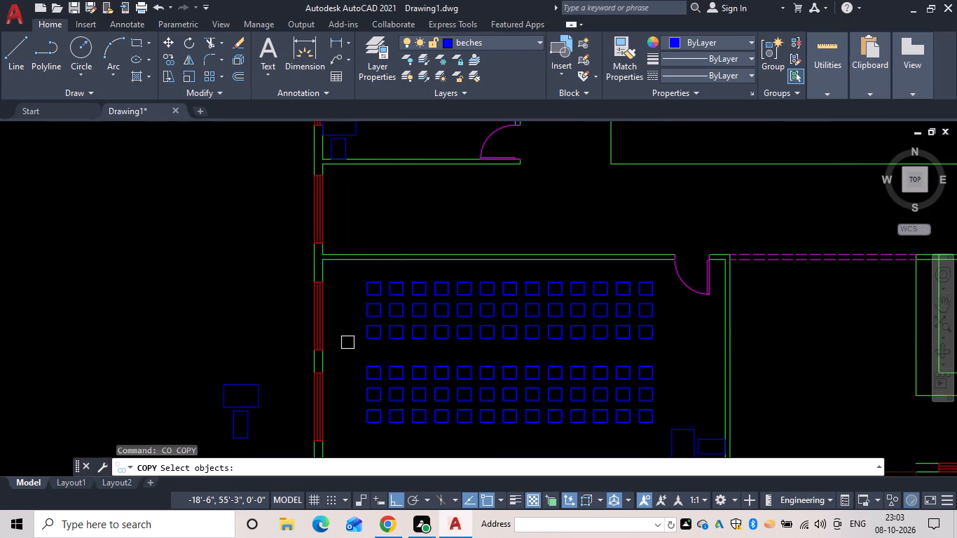
{"action": "middle_click_drag", "start_coordinate": [252, 396], "coordinate": [319, 296]}
{"action": "left_click_drag", "start_coordinate": [336, 366], "coordinate": [305, 305]}
{"action": "left_click_drag", "start_coordinate": [279, 265], "coordinate": [276, 289]}
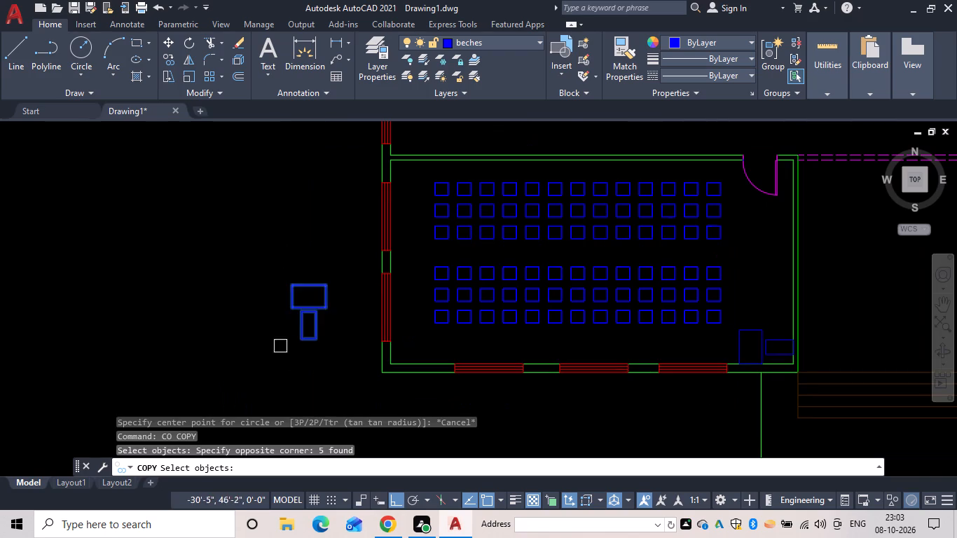
{"action": "scroll", "coordinate": [300, 354], "scroll_direction": "up", "scroll_amount": 2}
{"action": "key", "text": "space"}
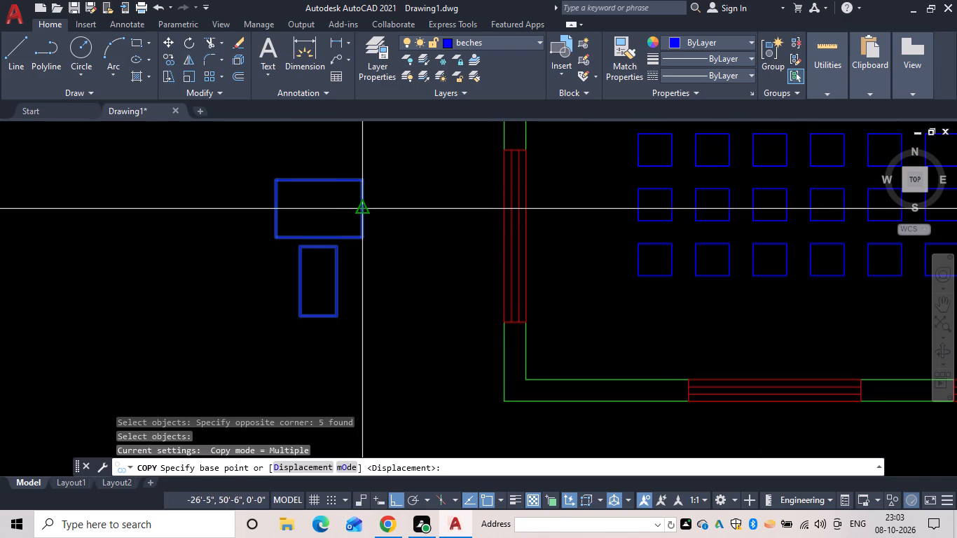
{"action": "left_click", "coordinate": [363, 208]}
{"action": "scroll", "coordinate": [390, 241], "scroll_direction": "down", "scroll_amount": 4}
{"action": "scroll", "coordinate": [523, 98], "scroll_direction": "down", "scroll_amount": 1}
{"action": "middle_click_drag", "start_coordinate": [591, 146], "coordinate": [362, 343]}
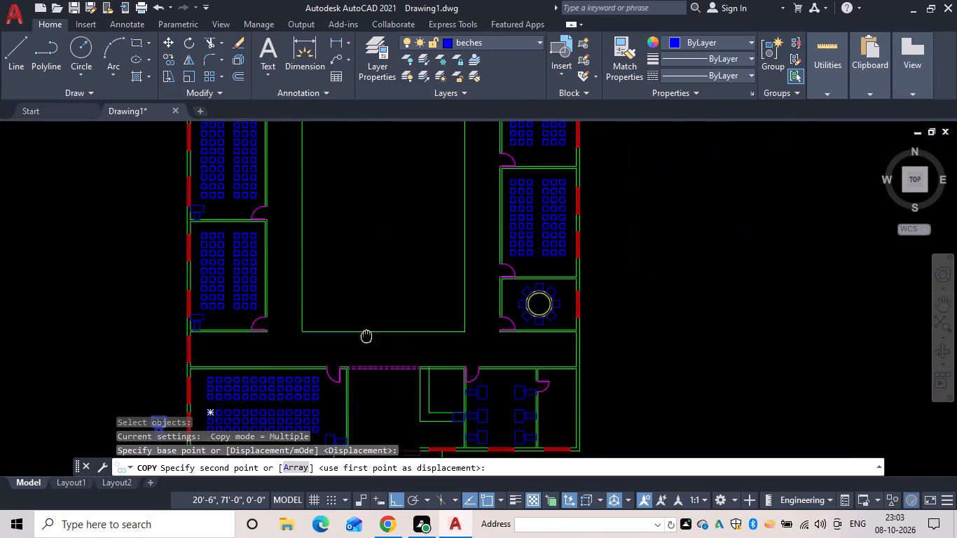
{"action": "middle_click_drag", "start_coordinate": [362, 343], "coordinate": [362, 372]}
{"action": "middle_click_drag", "start_coordinate": [508, 220], "coordinate": [382, 294]}
{"action": "middle_click_drag", "start_coordinate": [474, 198], "coordinate": [431, 254]}
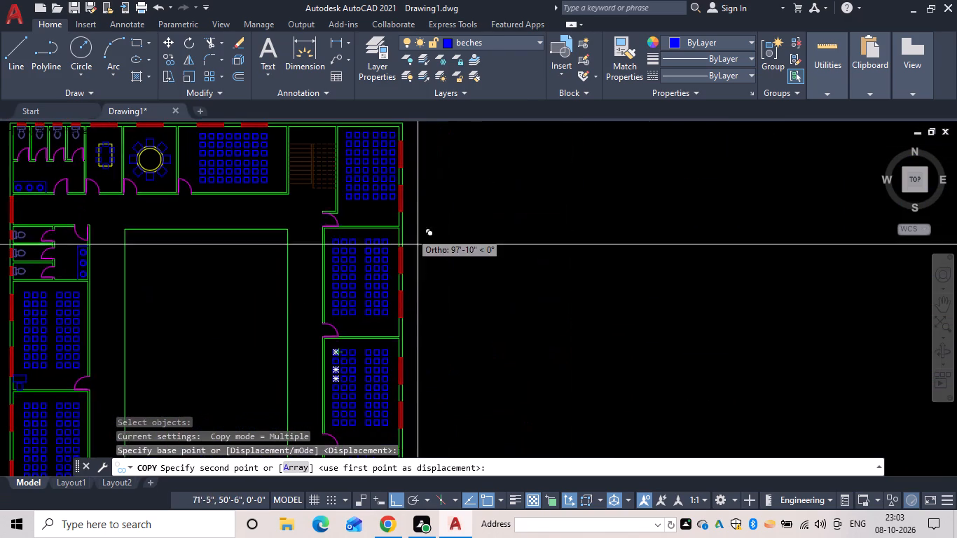
{"action": "scroll", "coordinate": [412, 217], "scroll_direction": "up", "scroll_amount": 3}
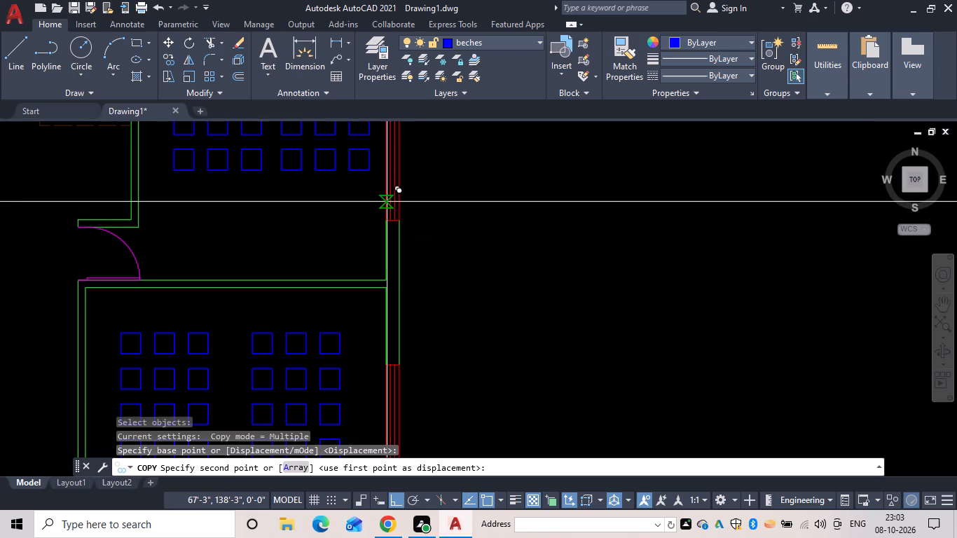
{"action": "left_click", "coordinate": [385, 200]}
{"action": "key", "text": "Escape"}
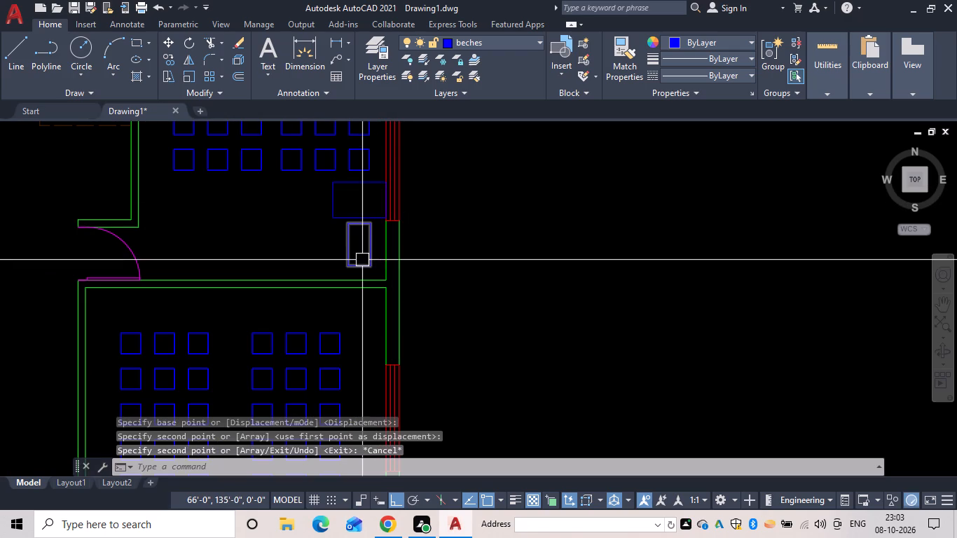
Move the new rectangle pair straight south until the smaller rectangle's south edge meets the northeast room's south wall.
{"action": "type", "text": "m"}
{"action": "key", "text": "space"}
{"action": "left_click", "coordinate": [364, 263]}
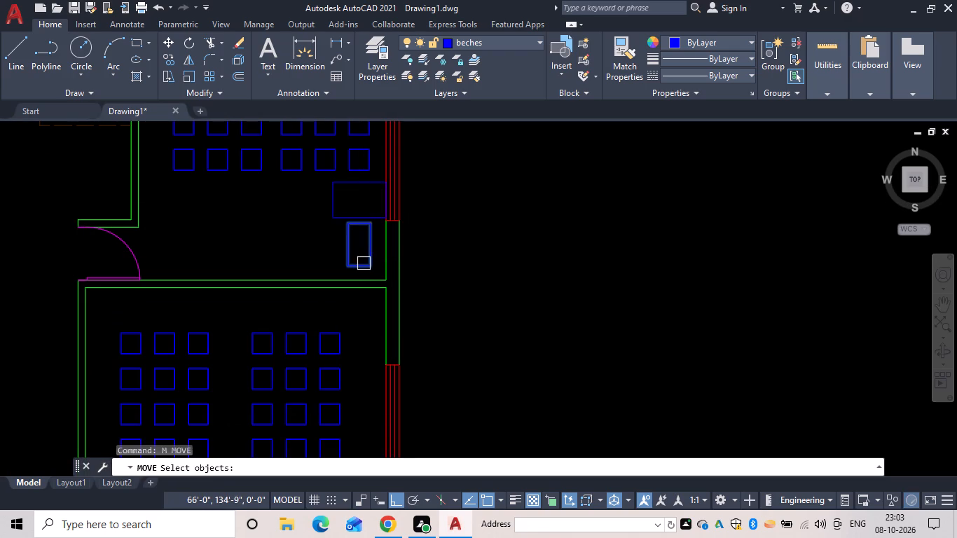
{"action": "left_click", "coordinate": [376, 214]}
{"action": "left_click", "coordinate": [338, 193]}
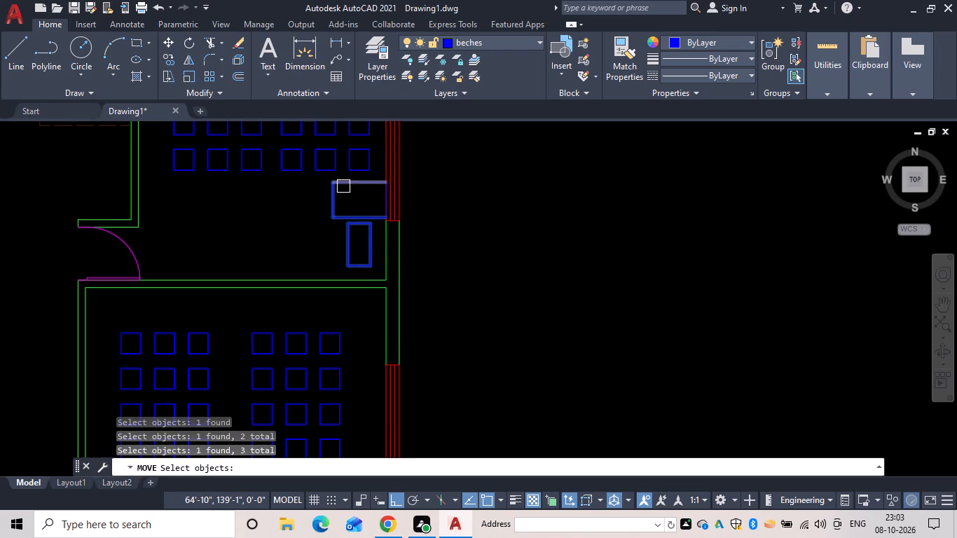
{"action": "left_click", "coordinate": [347, 183]}
{"action": "left_click", "coordinate": [383, 196]}
{"action": "key", "text": "space"}
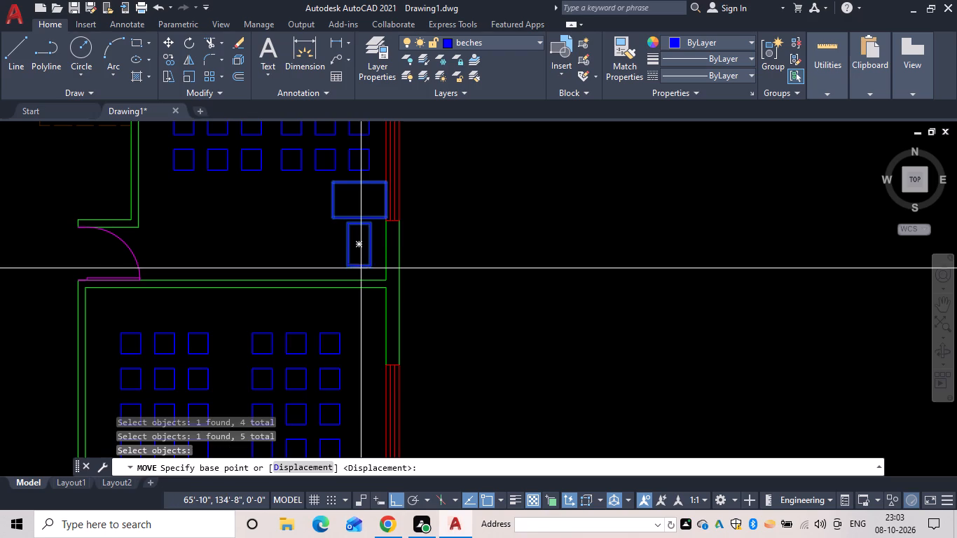
{"action": "left_click", "coordinate": [358, 267]}
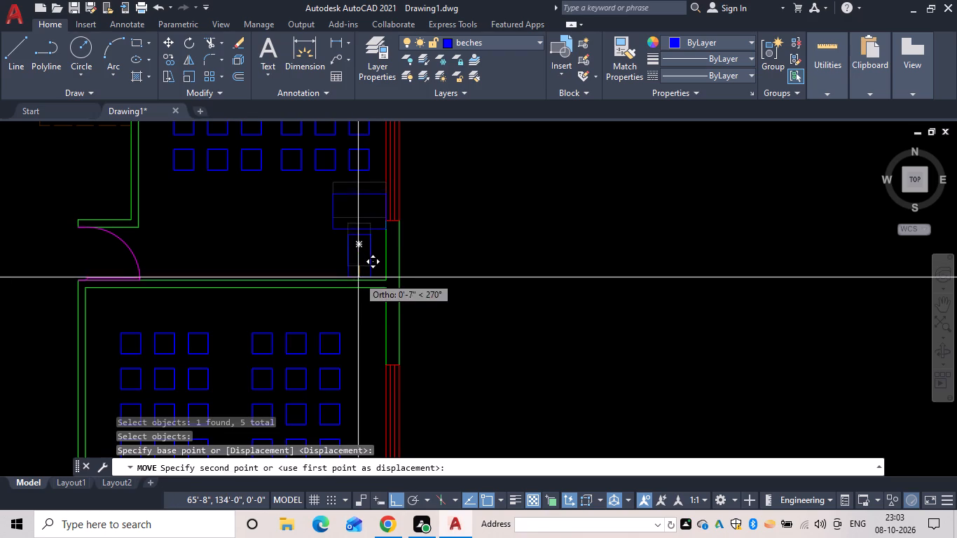
{"action": "left_click", "coordinate": [358, 280]}
{"action": "key", "text": "Escape"}
Move the north edge of the northeast room's larger rectangle a short distance south to reduce its depth.
{"action": "scroll", "coordinate": [360, 207], "scroll_direction": "down", "scroll_amount": 1}
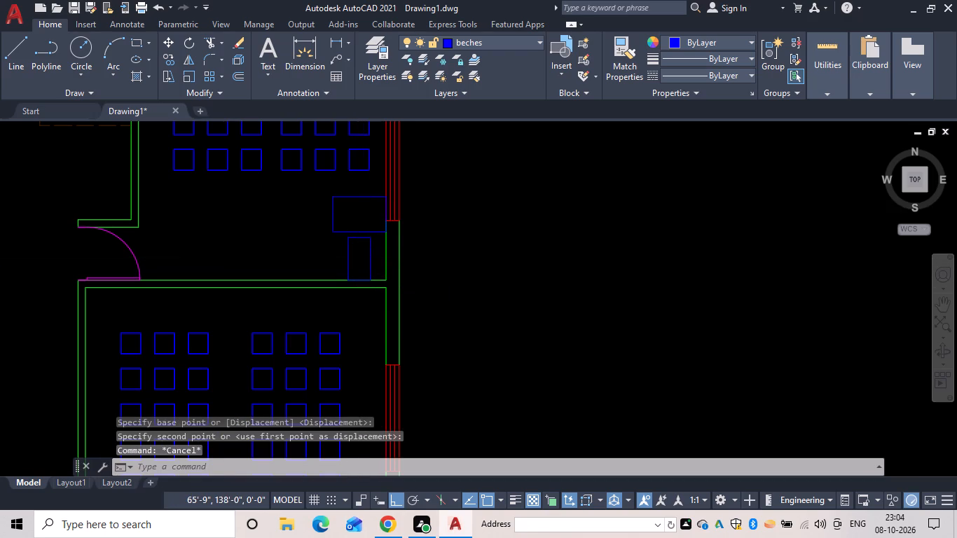
{"action": "scroll", "coordinate": [343, 224], "scroll_direction": "down", "scroll_amount": 3}
{"action": "middle_click", "coordinate": [343, 225]}
{"action": "scroll", "coordinate": [345, 226], "scroll_direction": "up", "scroll_amount": 2}
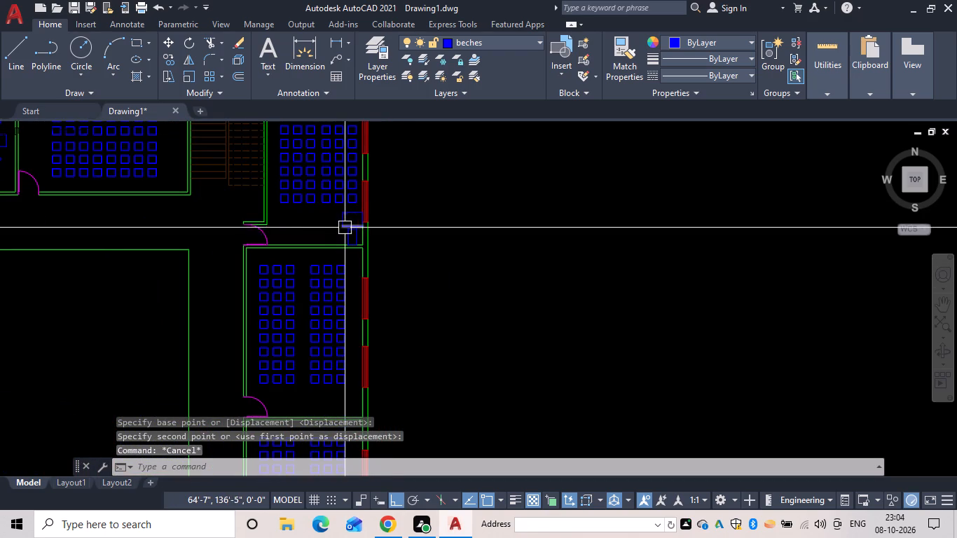
{"action": "scroll", "coordinate": [352, 219], "scroll_direction": "up", "scroll_amount": 3}
{"action": "left_click_drag", "start_coordinate": [352, 192], "coordinate": [346, 200]}
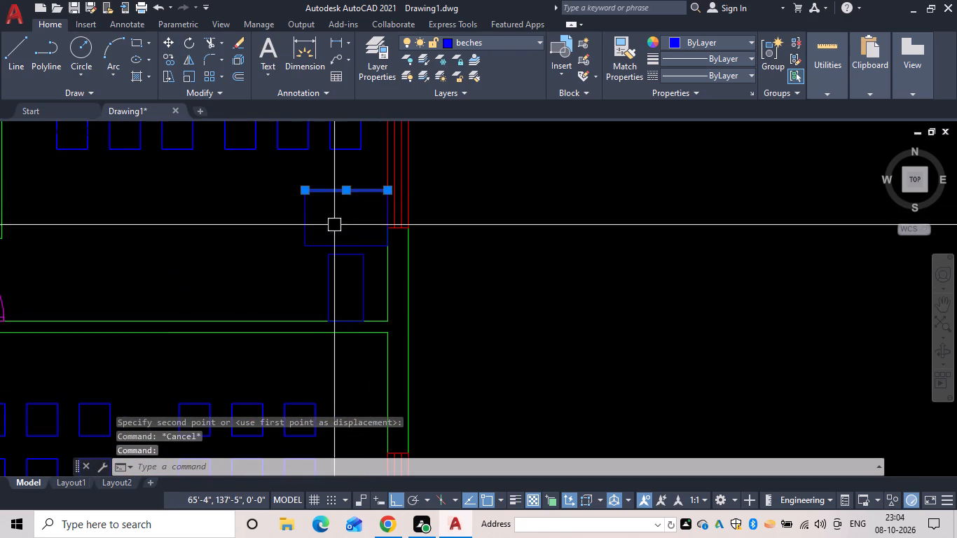
{"action": "key", "text": "m"}
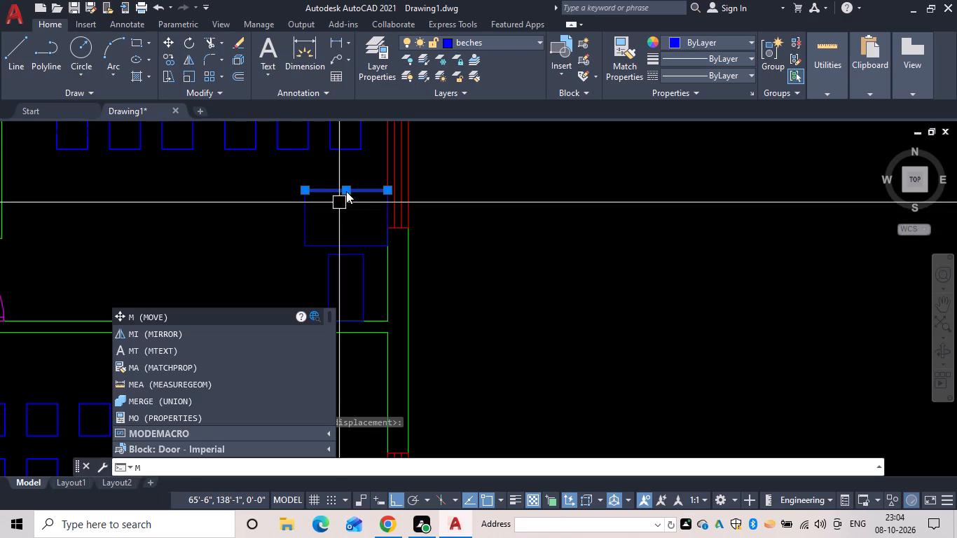
{"action": "key", "text": "space"}
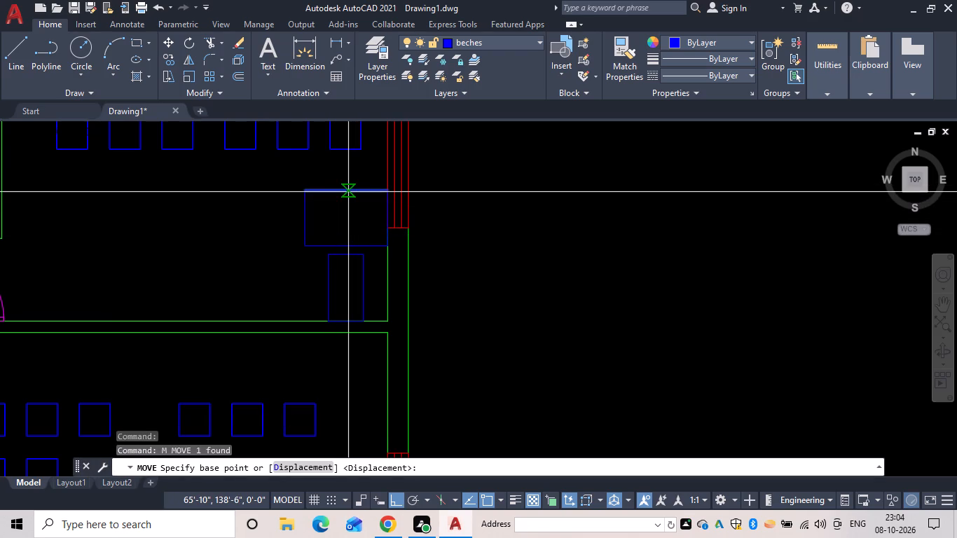
{"action": "left_click_drag", "start_coordinate": [345, 191], "coordinate": [337, 200]}
{"action": "left_click", "coordinate": [336, 207]}
{"action": "key", "text": "Escape"}
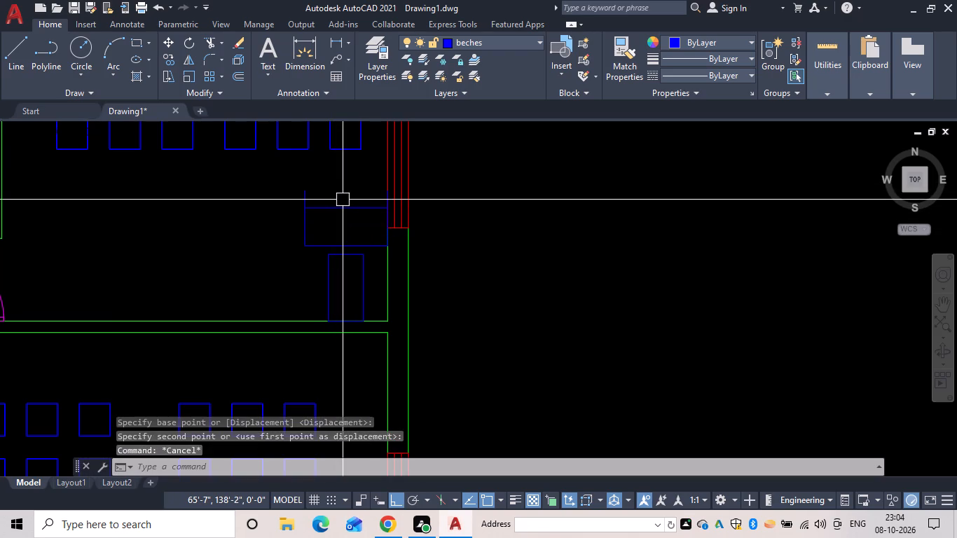
Trim the side lines extending above the north edge of the northeast room's larger rectangle.
{"action": "key", "text": "t"}
{"action": "type", "text": "r"}
{"action": "key", "text": "space"}
{"action": "left_click", "coordinate": [301, 195]}
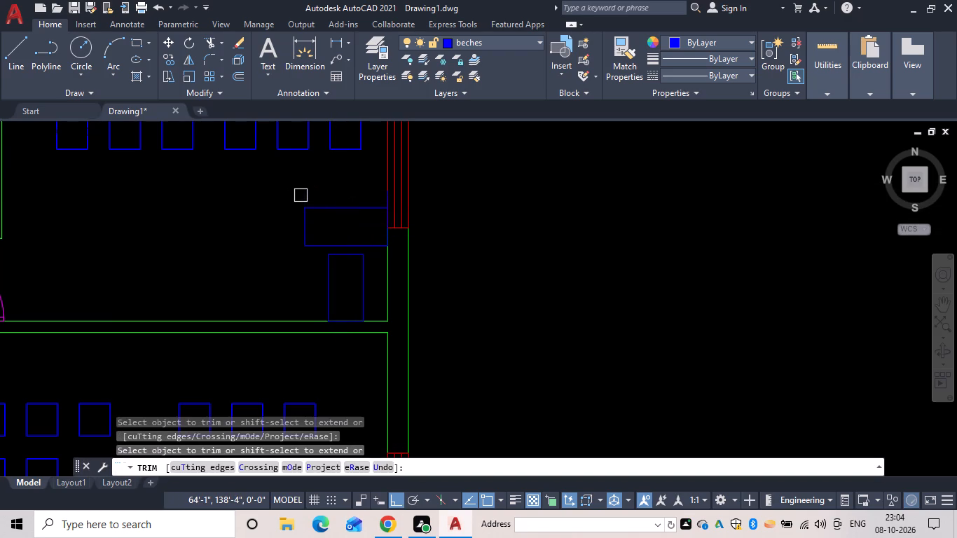
{"action": "left_click", "coordinate": [381, 196]}
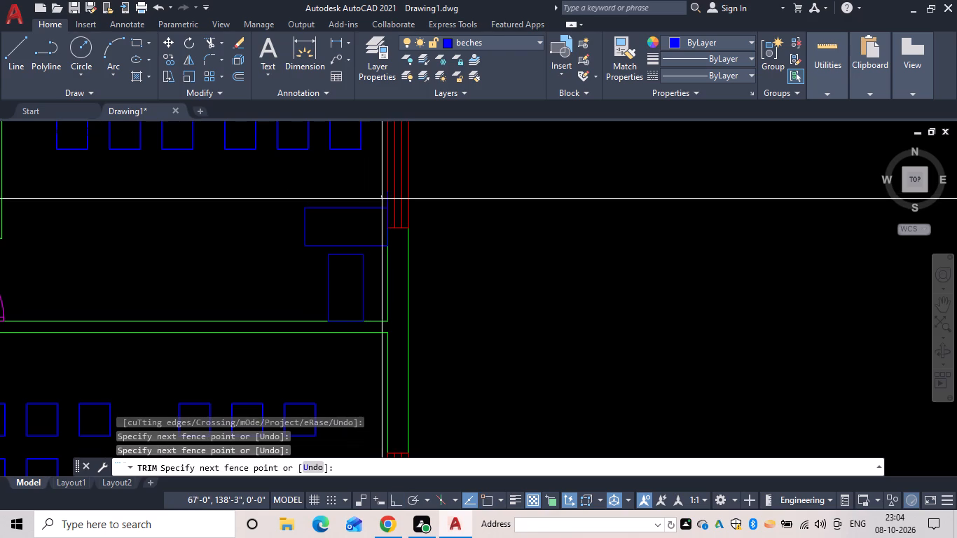
{"action": "left_click", "coordinate": [383, 200]}
{"action": "left_click_drag", "start_coordinate": [384, 199], "coordinate": [374, 205]}
{"action": "key", "text": "Escape"}
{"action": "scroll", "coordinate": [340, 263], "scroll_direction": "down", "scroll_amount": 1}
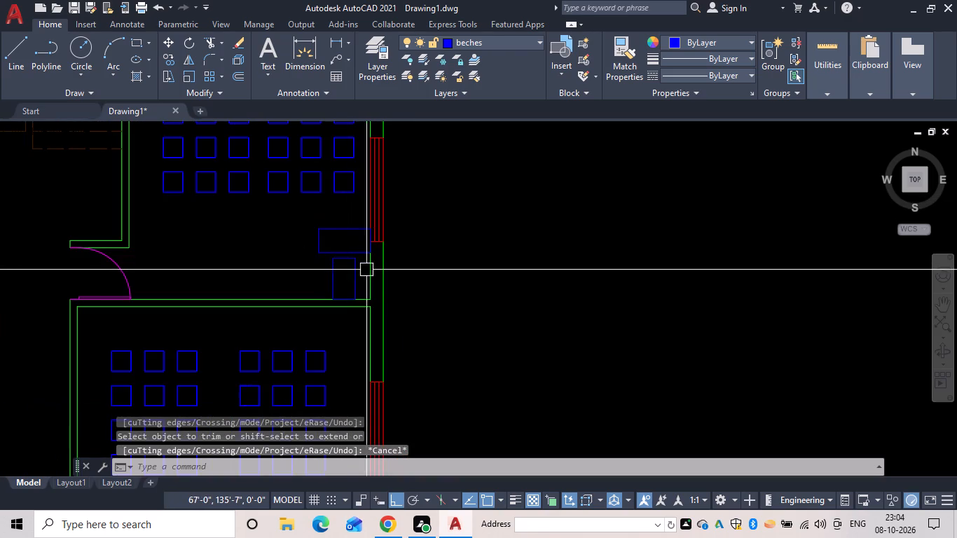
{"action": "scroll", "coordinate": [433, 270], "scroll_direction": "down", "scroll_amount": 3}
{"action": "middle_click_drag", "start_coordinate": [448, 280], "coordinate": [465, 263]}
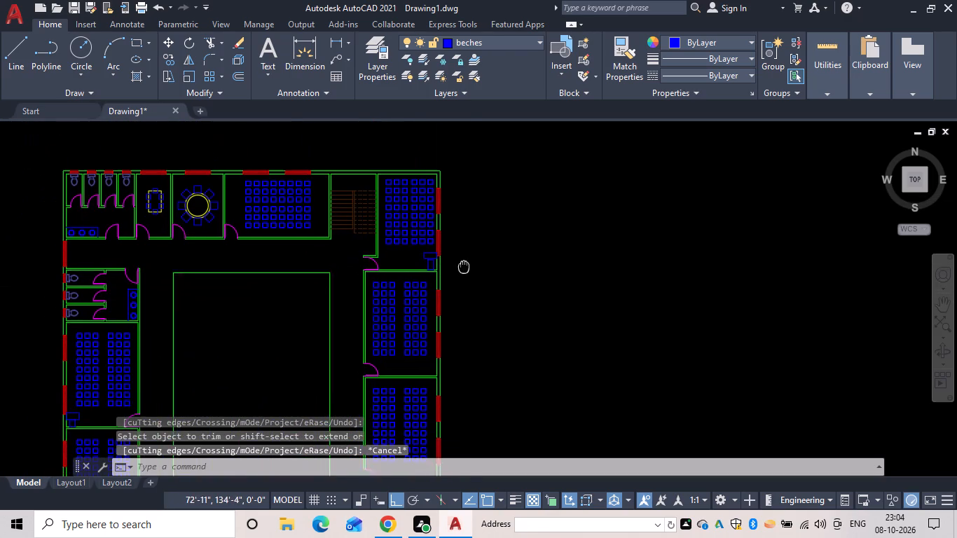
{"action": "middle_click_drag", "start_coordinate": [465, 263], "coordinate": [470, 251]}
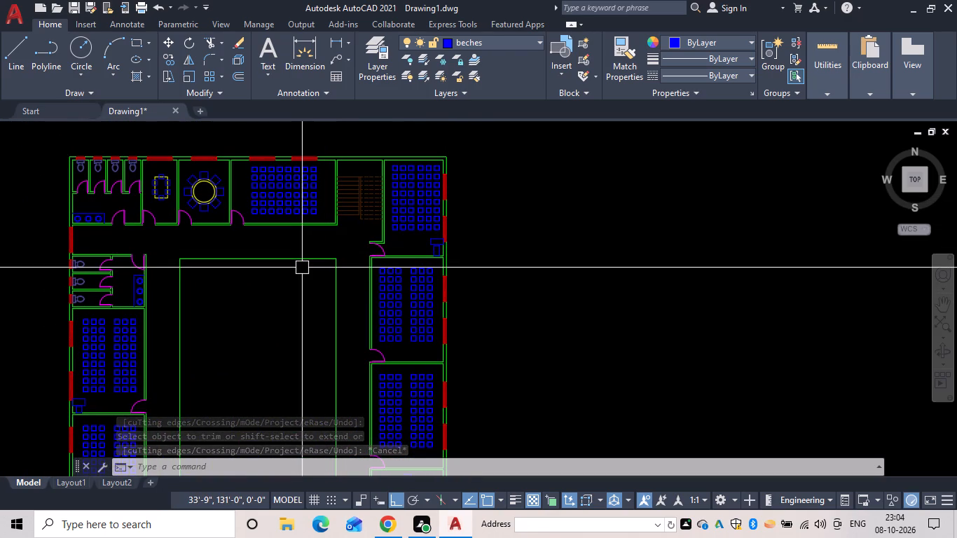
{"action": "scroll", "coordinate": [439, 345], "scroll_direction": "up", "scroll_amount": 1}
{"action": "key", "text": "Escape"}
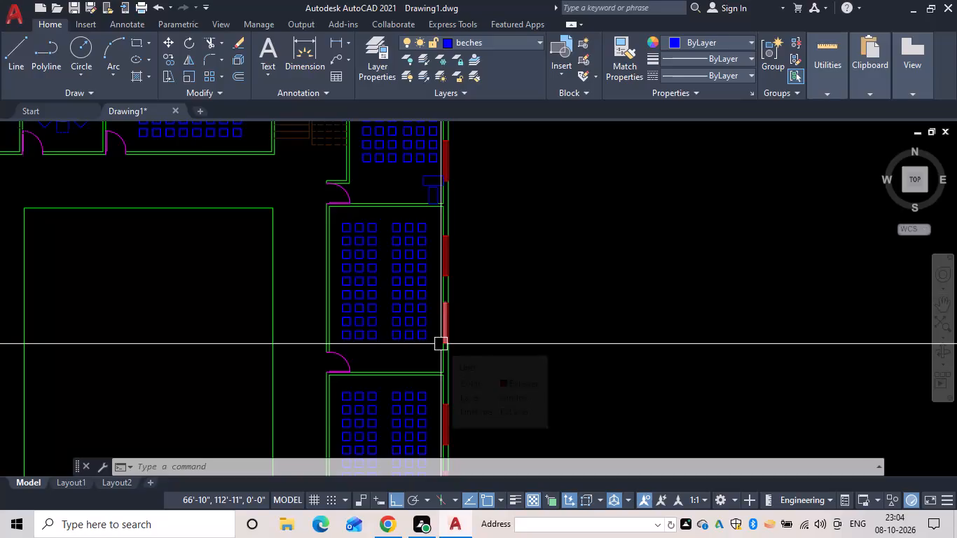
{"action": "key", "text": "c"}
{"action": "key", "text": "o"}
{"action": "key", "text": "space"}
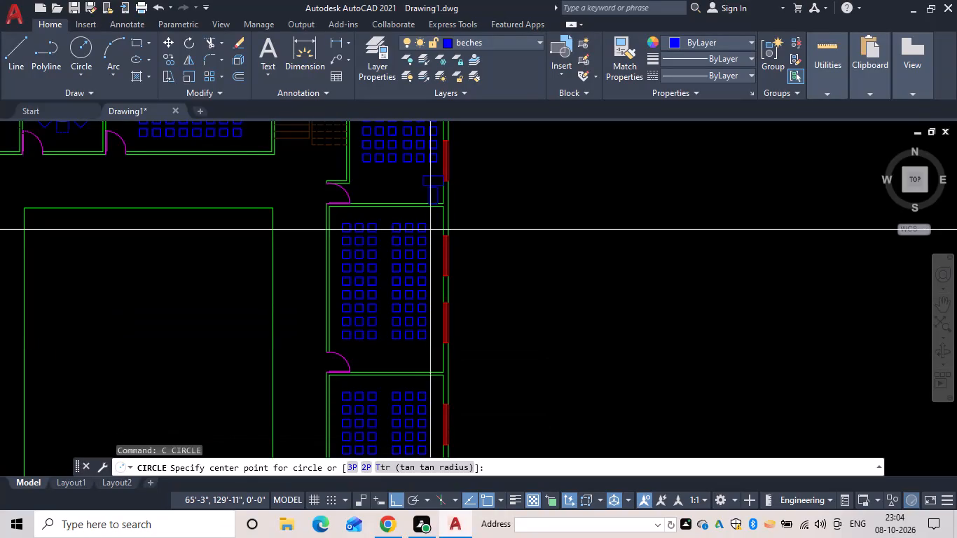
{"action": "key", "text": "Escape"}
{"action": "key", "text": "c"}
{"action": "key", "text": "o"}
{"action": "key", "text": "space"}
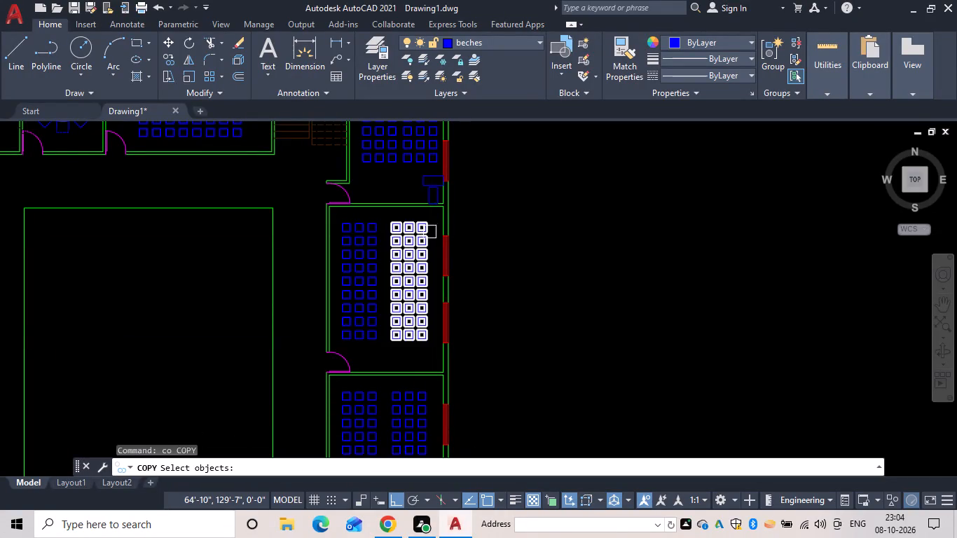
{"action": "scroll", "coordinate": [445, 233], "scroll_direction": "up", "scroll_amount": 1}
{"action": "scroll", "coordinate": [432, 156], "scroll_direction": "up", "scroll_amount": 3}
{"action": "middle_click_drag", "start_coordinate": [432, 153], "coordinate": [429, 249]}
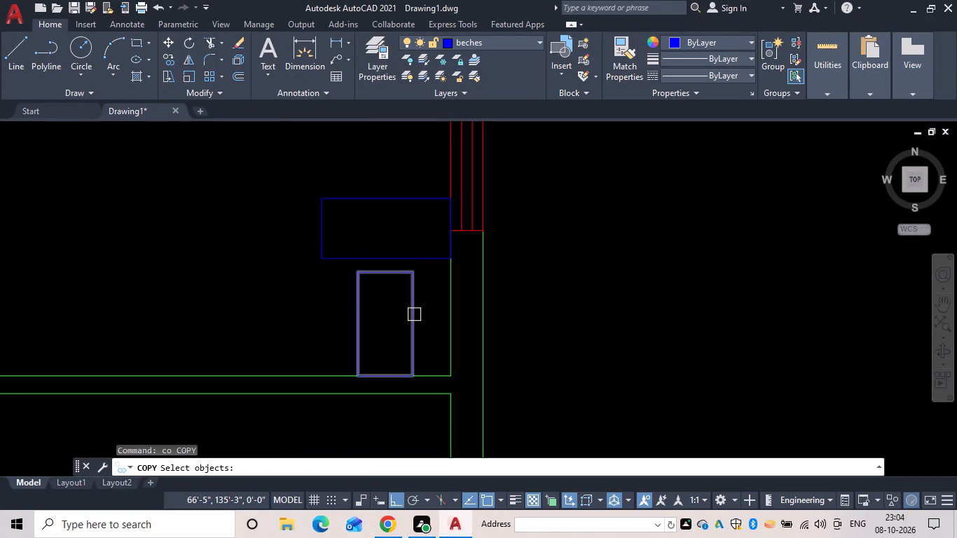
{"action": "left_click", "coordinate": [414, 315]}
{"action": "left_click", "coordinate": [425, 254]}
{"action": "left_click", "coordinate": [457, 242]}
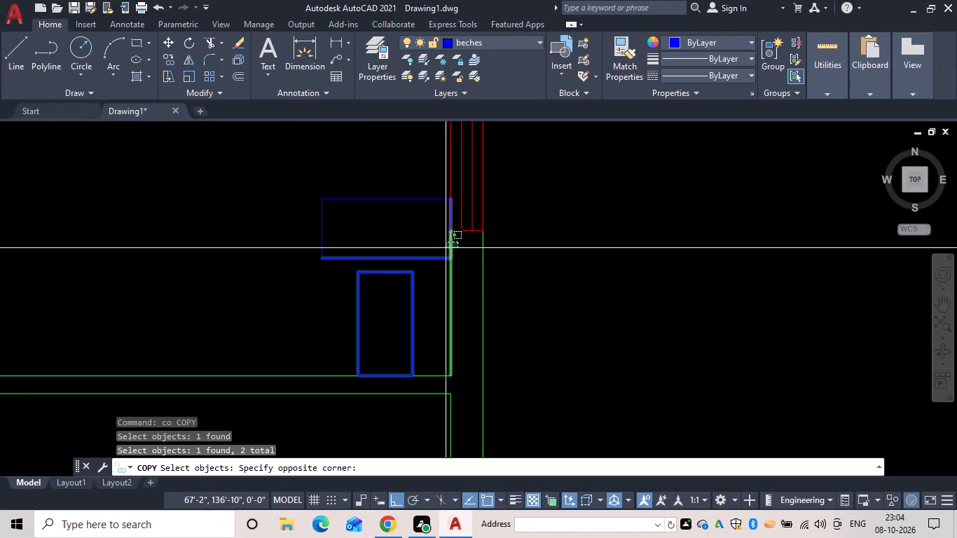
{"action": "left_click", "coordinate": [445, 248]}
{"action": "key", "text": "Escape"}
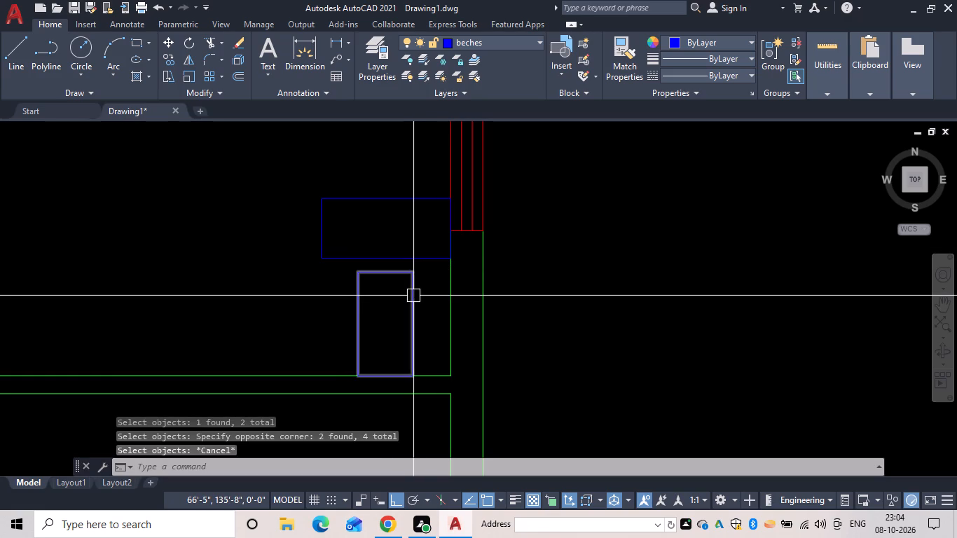
Copy the northeast room's rectangle pair straight south into the adjoining east-side chair room, beside its south wall.
{"action": "key", "text": "space"}
{"action": "left_click", "coordinate": [413, 285]}
{"action": "left_click", "coordinate": [435, 258]}
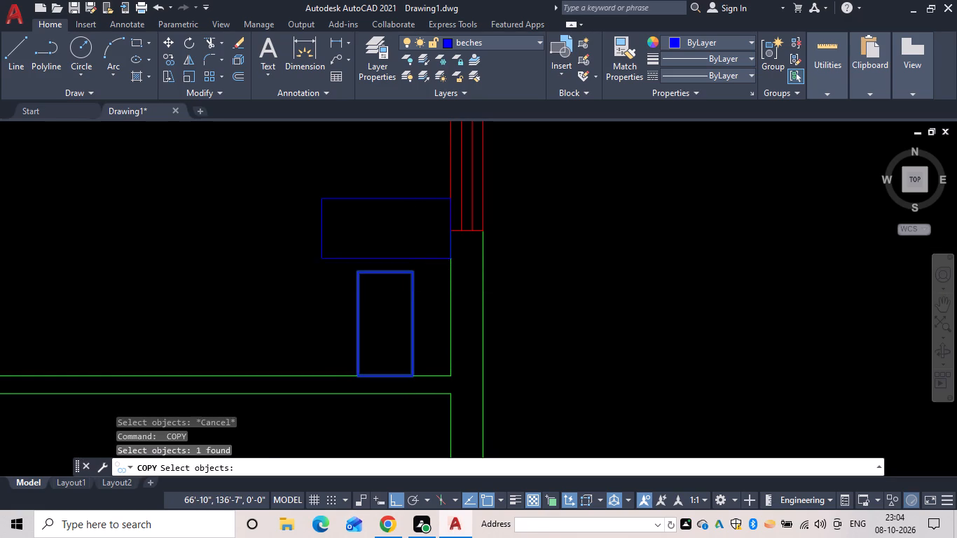
{"action": "left_click", "coordinate": [450, 245]}
{"action": "left_click_drag", "start_coordinate": [427, 201], "coordinate": [409, 207]}
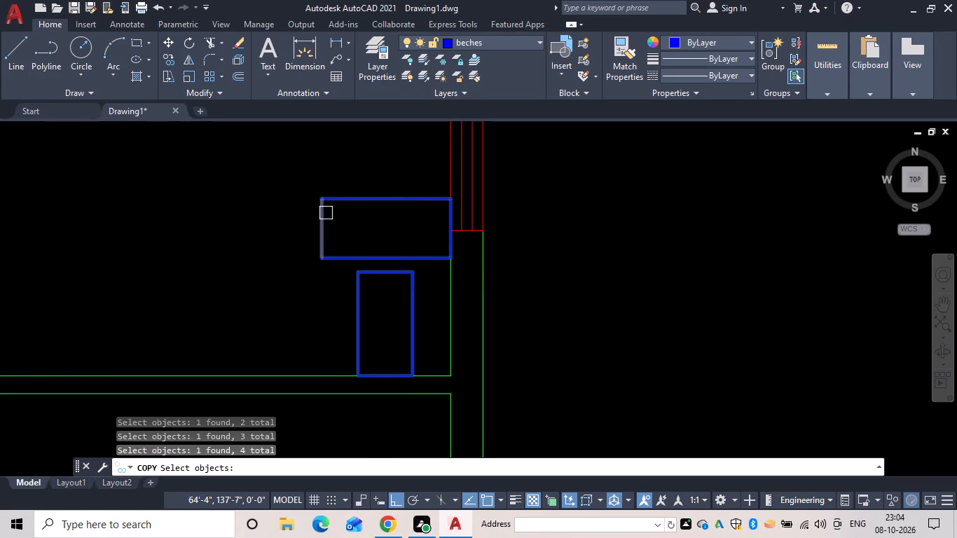
{"action": "left_click", "coordinate": [326, 213]}
{"action": "key", "text": "space"}
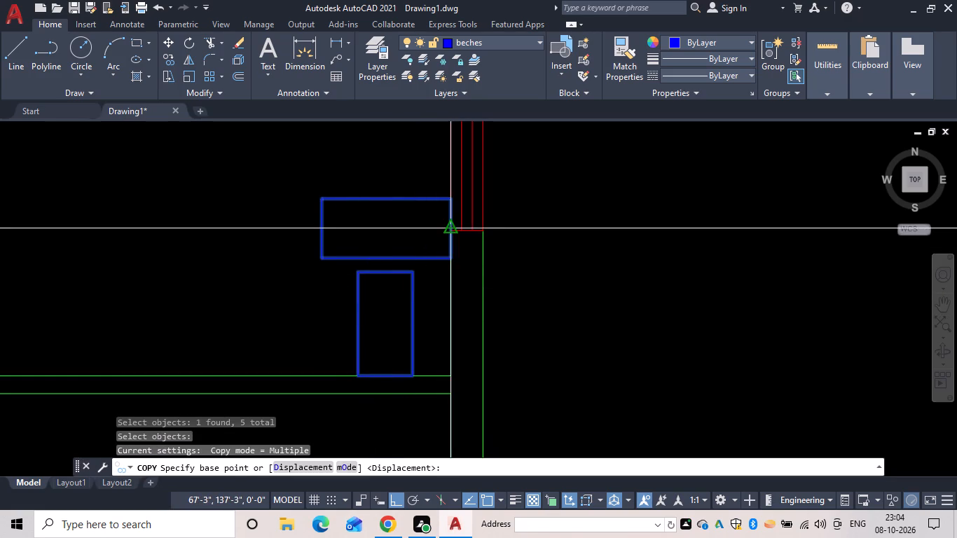
{"action": "left_click", "coordinate": [456, 225]}
{"action": "scroll", "coordinate": [409, 333], "scroll_direction": "down", "scroll_amount": 3}
{"action": "middle_click_drag", "start_coordinate": [402, 319], "coordinate": [390, 153]}
{"action": "middle_click_drag", "start_coordinate": [394, 359], "coordinate": [399, 208]}
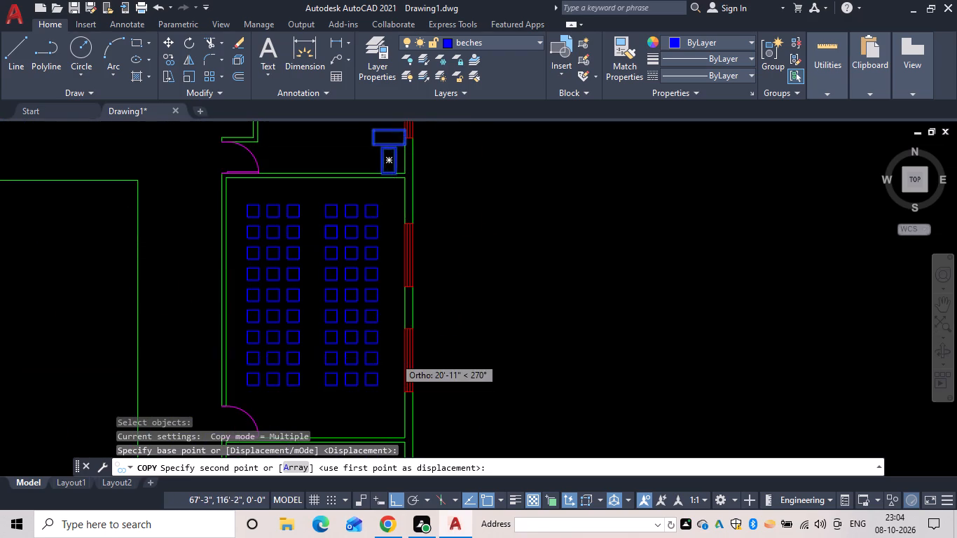
{"action": "middle_click_drag", "start_coordinate": [399, 208], "coordinate": [399, 207]}
{"action": "scroll", "coordinate": [399, 207], "scroll_direction": "up", "scroll_amount": 2}
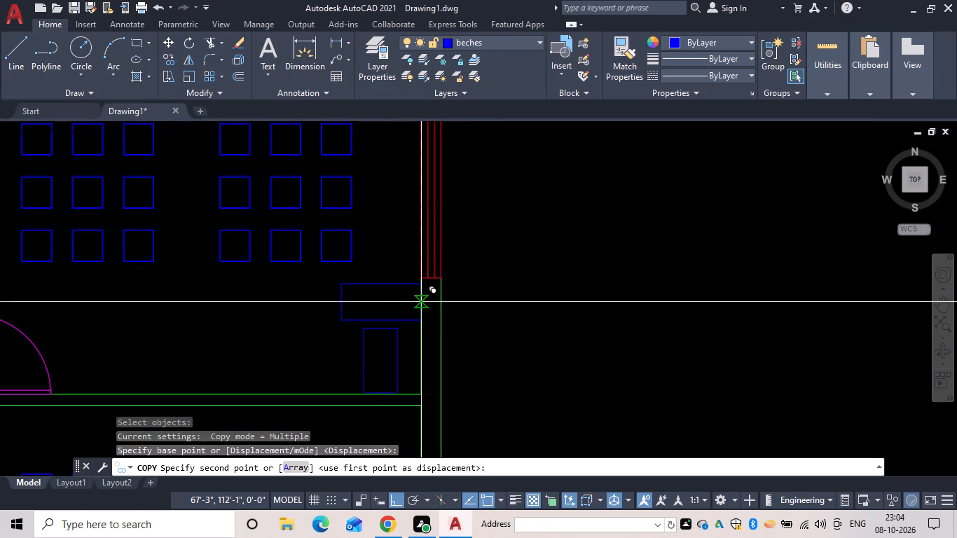
{"action": "left_click", "coordinate": [421, 303]}
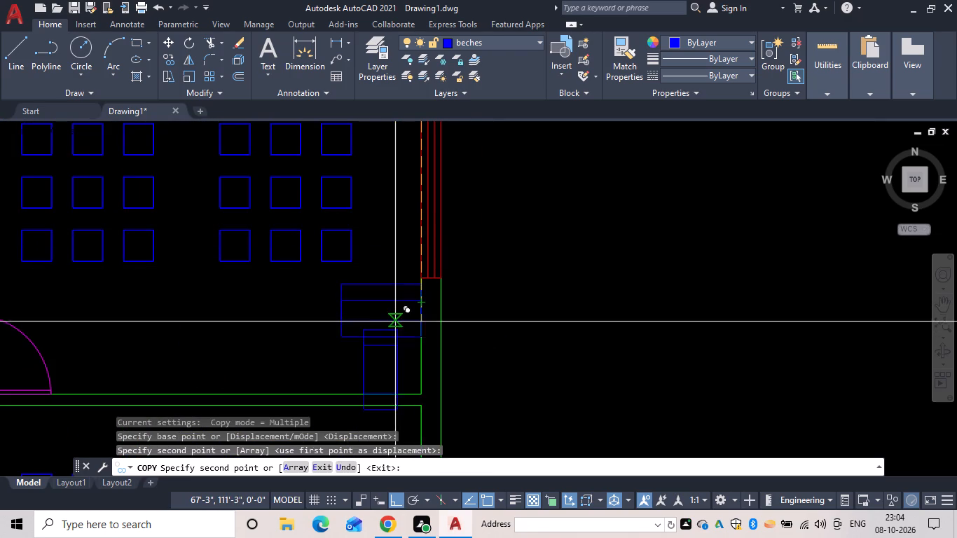
Place another copy of the rectangle pair in the next east-side chair room to the south, near its south wall, and finish copying.
{"action": "scroll", "coordinate": [380, 329], "scroll_direction": "down", "scroll_amount": 1}
{"action": "middle_click_drag", "start_coordinate": [376, 327], "coordinate": [378, 204]}
{"action": "middle_click_drag", "start_coordinate": [378, 348], "coordinate": [382, 191]}
{"action": "middle_click_drag", "start_coordinate": [397, 358], "coordinate": [399, 344]}
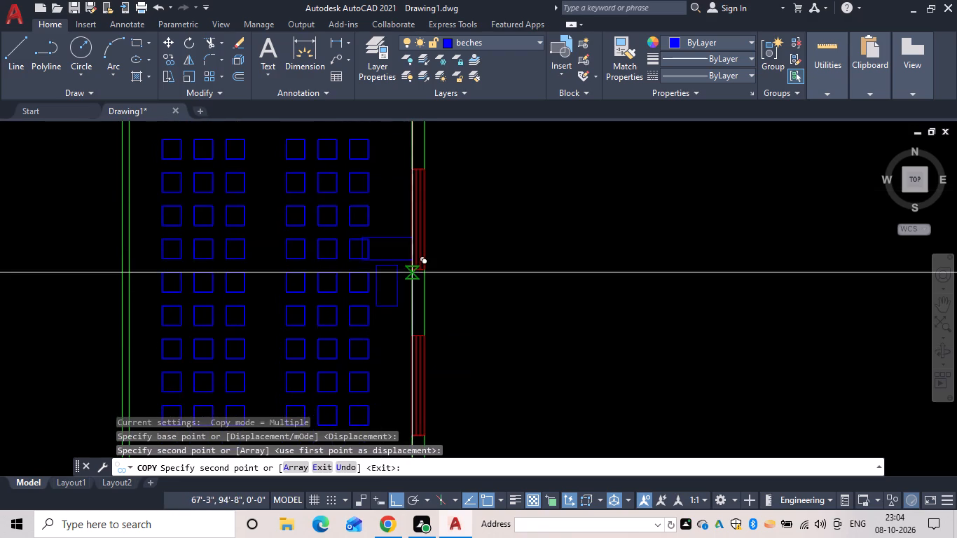
{"action": "middle_click_drag", "start_coordinate": [399, 344], "coordinate": [420, 187]}
{"action": "scroll", "coordinate": [420, 278], "scroll_direction": "up", "scroll_amount": 1}
{"action": "middle_click_drag", "start_coordinate": [418, 277], "coordinate": [413, 246]}
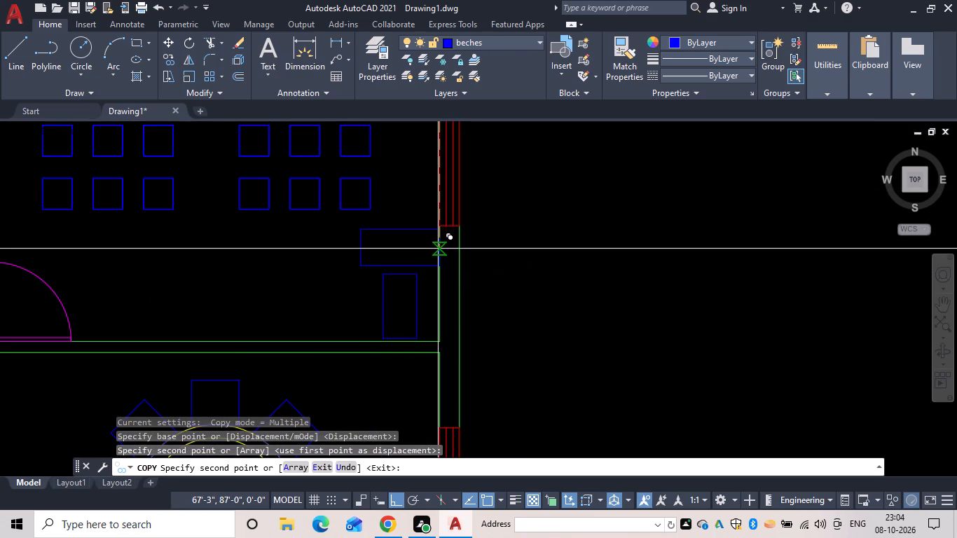
{"action": "left_click", "coordinate": [438, 251]}
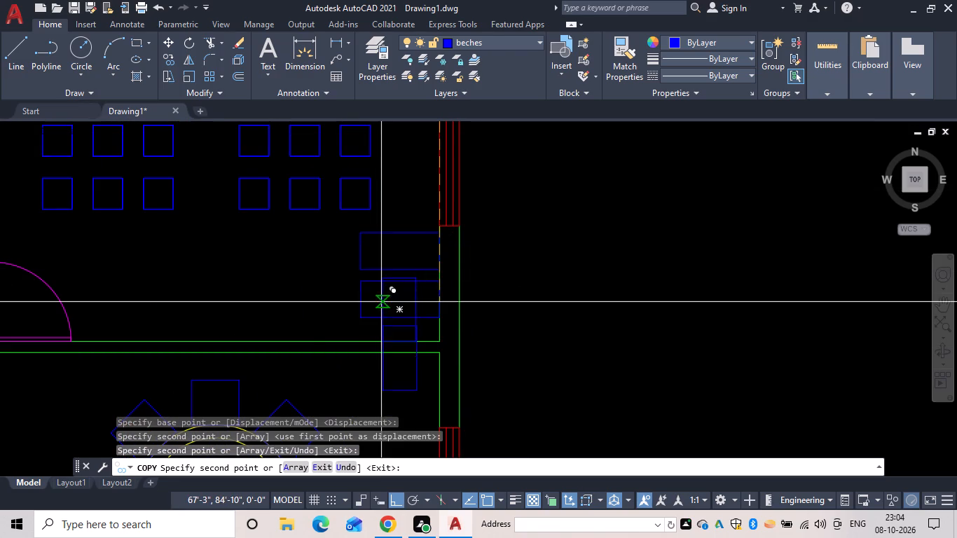
{"action": "scroll", "coordinate": [341, 289], "scroll_direction": "down", "scroll_amount": 2}
{"action": "middle_click_drag", "start_coordinate": [354, 230], "coordinate": [389, 121]}
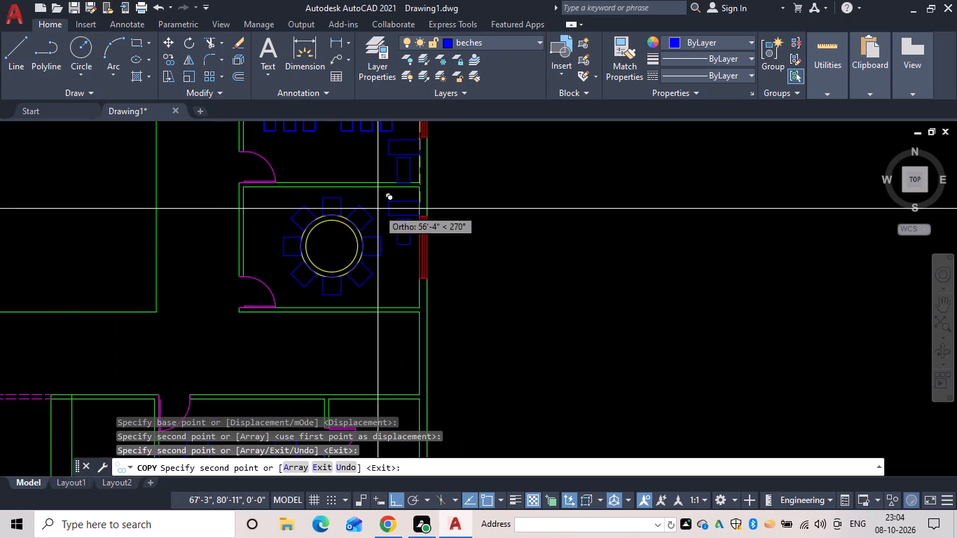
{"action": "scroll", "coordinate": [344, 253], "scroll_direction": "down", "scroll_amount": 2}
{"action": "middle_click_drag", "start_coordinate": [338, 238], "coordinate": [366, 121]}
{"action": "key", "text": "Escape"}
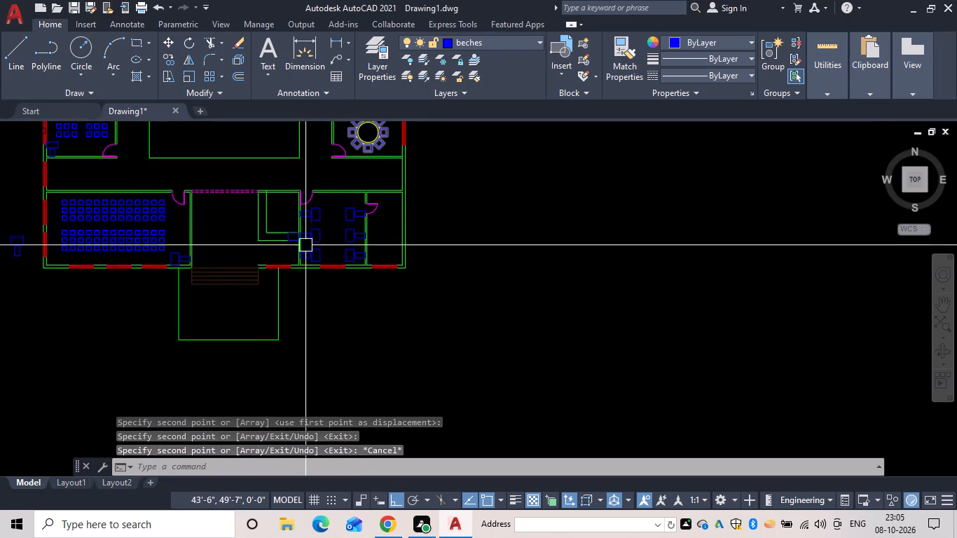
{"action": "key", "text": "Escape"}
Erase the spare rectangle pair outside the building's west side.
{"action": "scroll", "coordinate": [299, 247], "scroll_direction": "down", "scroll_amount": 1}
{"action": "middle_click_drag", "start_coordinate": [299, 247], "coordinate": [409, 340]}
{"action": "scroll", "coordinate": [369, 289], "scroll_direction": "down", "scroll_amount": 1}
{"action": "scroll", "coordinate": [408, 343], "scroll_direction": "up", "scroll_amount": 1}
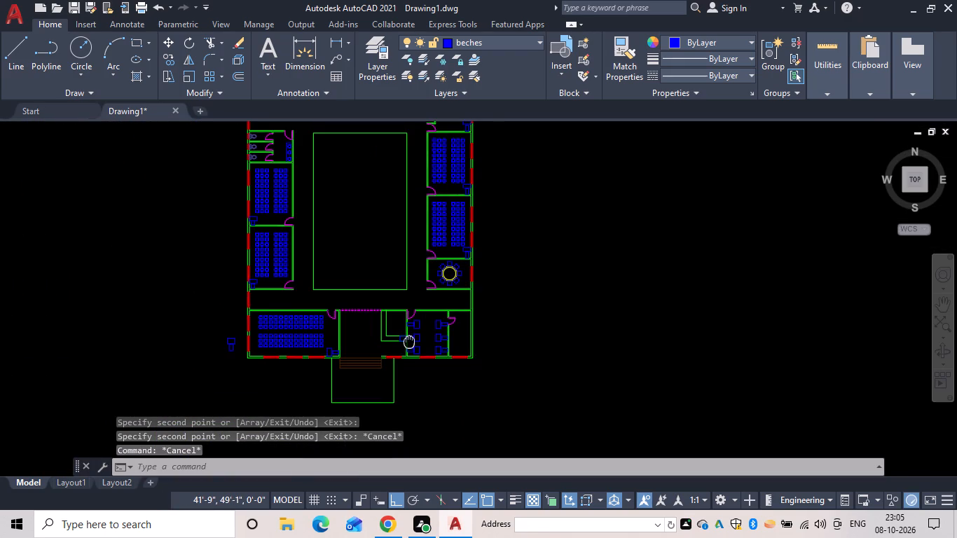
{"action": "middle_click_drag", "start_coordinate": [409, 340], "coordinate": [390, 354]}
{"action": "scroll", "coordinate": [404, 351], "scroll_direction": "up", "scroll_amount": 1}
{"action": "middle_click_drag", "start_coordinate": [260, 343], "coordinate": [567, 338]}
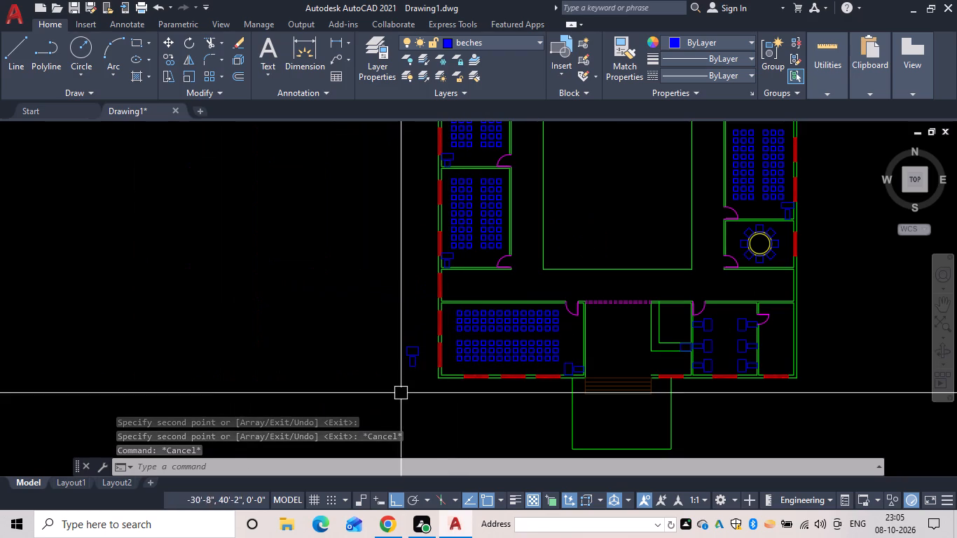
{"action": "left_click_drag", "start_coordinate": [425, 380], "coordinate": [425, 372]}
{"action": "left_click", "coordinate": [400, 325]}
{"action": "key", "text": "e"}
{"action": "key", "text": "space"}
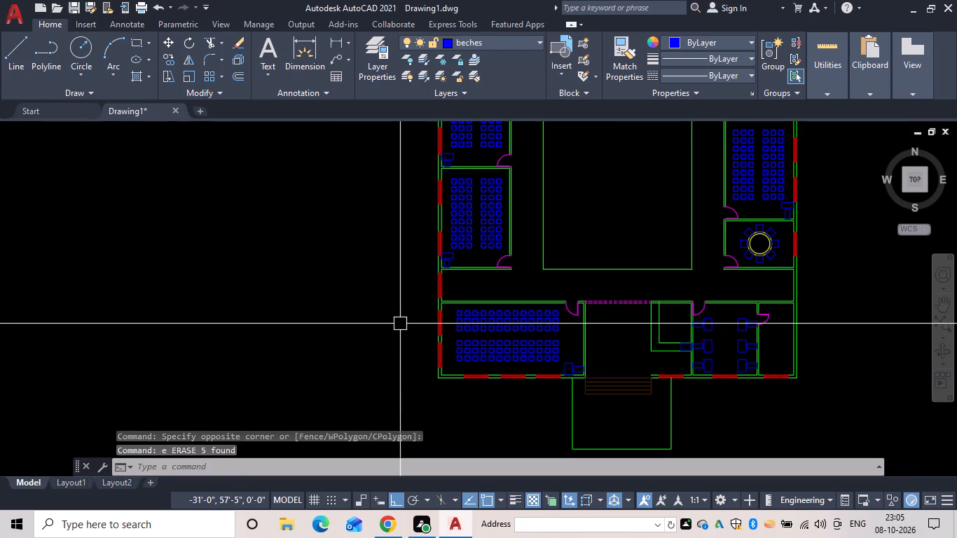
Make the text layer current.
{"action": "scroll", "coordinate": [397, 332], "scroll_direction": "down", "scroll_amount": 2}
{"action": "middle_click_drag", "start_coordinate": [395, 333], "coordinate": [366, 359]}
{"action": "scroll", "coordinate": [459, 277], "scroll_direction": "up", "scroll_amount": 3}
{"action": "scroll", "coordinate": [459, 276], "scroll_direction": "down", "scroll_amount": 2}
{"action": "middle_click_drag", "start_coordinate": [459, 276], "coordinate": [459, 287]}
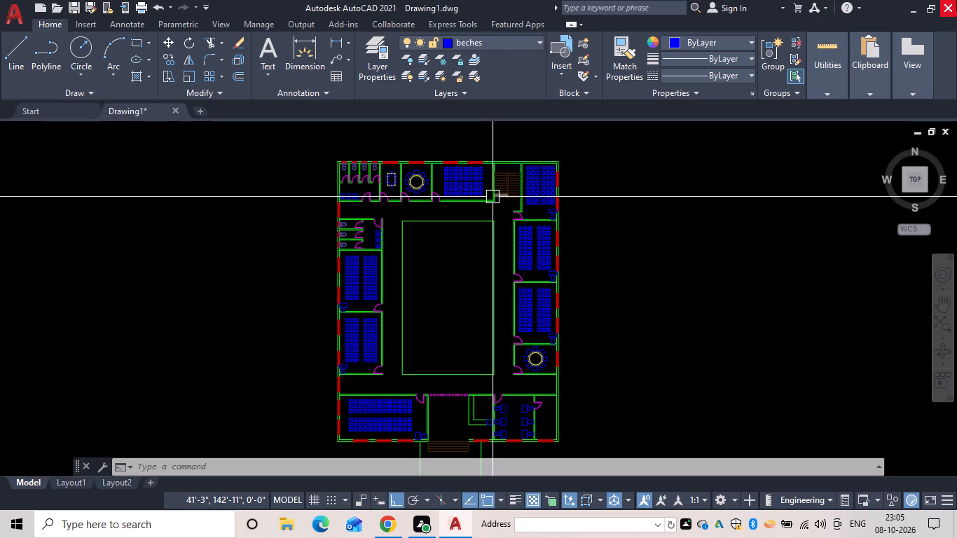
{"action": "left_click", "coordinate": [530, 36]}
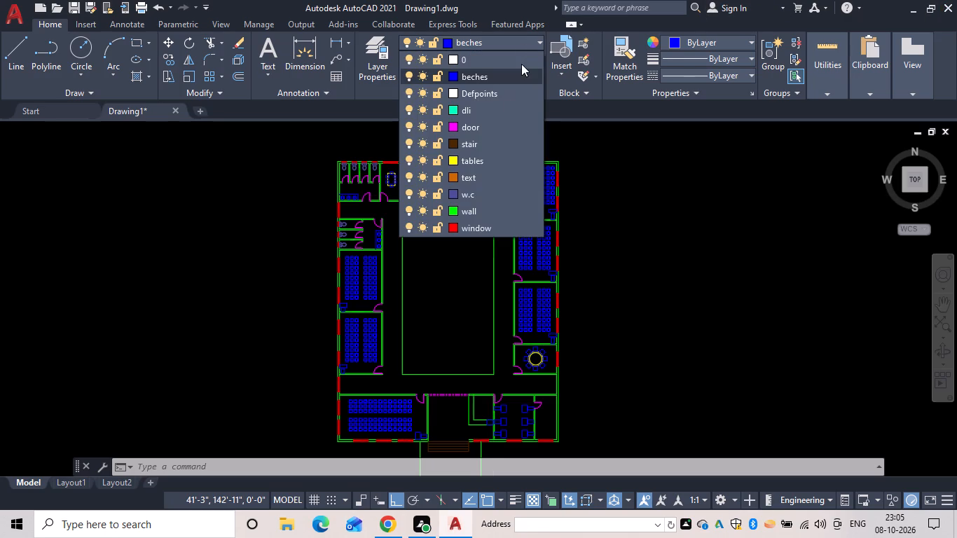
{"action": "left_click", "coordinate": [487, 176]}
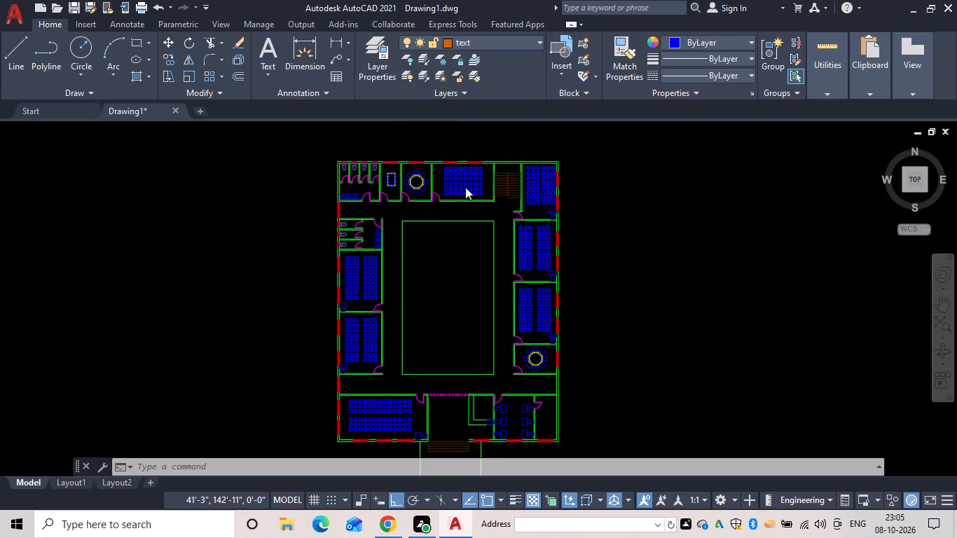
Add text with height 5 and zero rotation reading GENTS TOILET in the northwest toilet room, between the cubicles and washbasins.
{"action": "scroll", "coordinate": [359, 165], "scroll_direction": "up", "scroll_amount": 3}
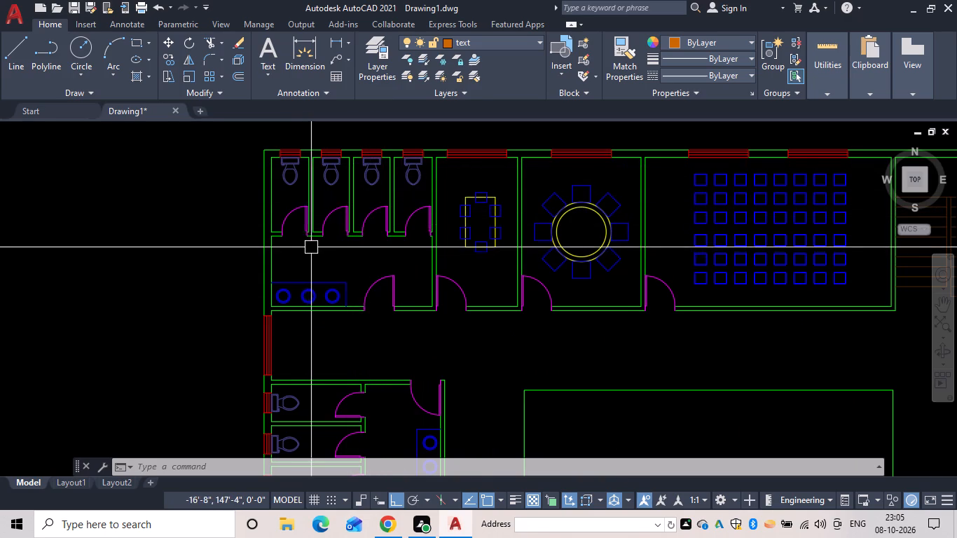
{"action": "scroll", "coordinate": [345, 259], "scroll_direction": "up", "scroll_amount": 1}
{"action": "key", "text": "t"}
{"action": "key", "text": "e"}
{"action": "type", "text": "xt"}
{"action": "key", "text": "space"}
{"action": "left_click_drag", "start_coordinate": [298, 245], "coordinate": [304, 257]}
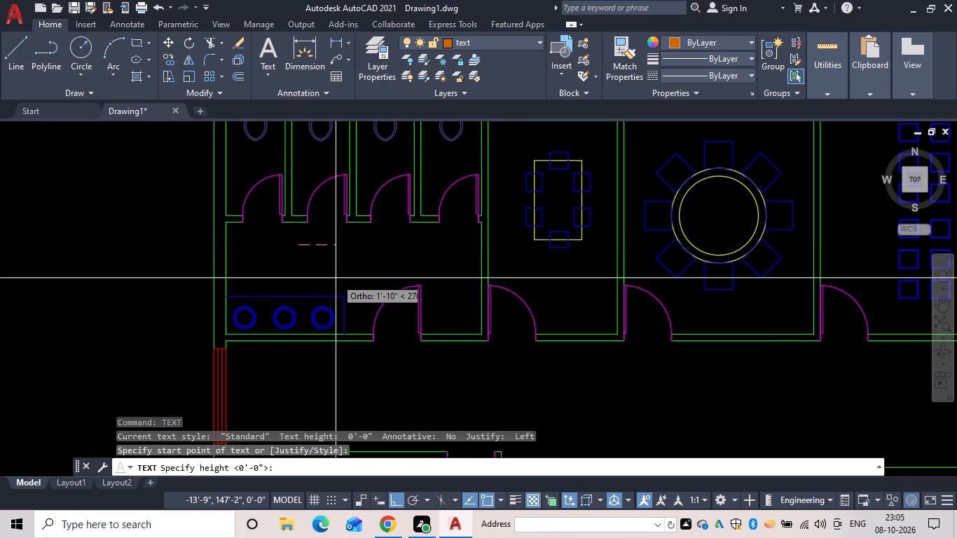
{"action": "type", "text": "5"}
{"action": "key", "text": "space"}
{"action": "key", "text": "space"}
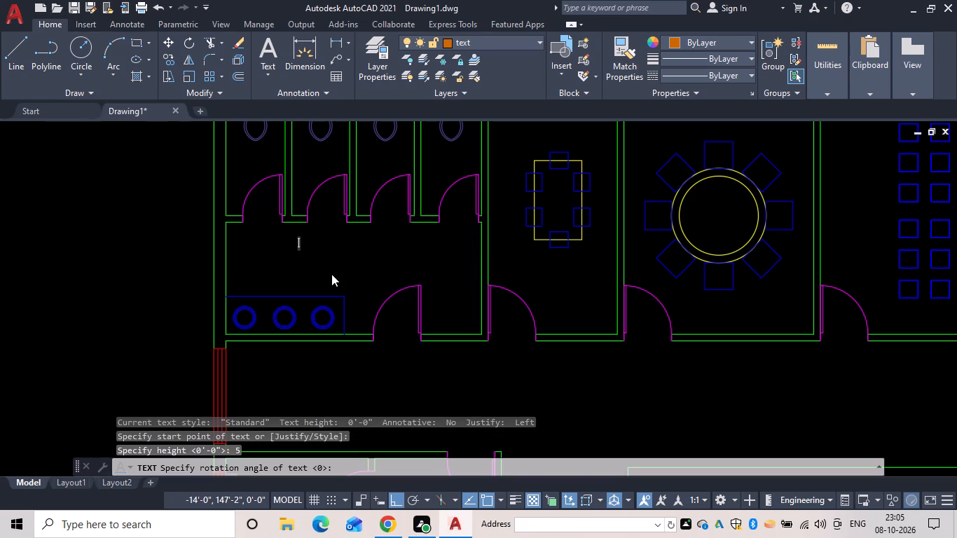
{"action": "type", "text": "GENTS"}
{"action": "key", "text": "space"}
{"action": "type", "text": "TOILET"}
{"action": "key", "text": "space"}
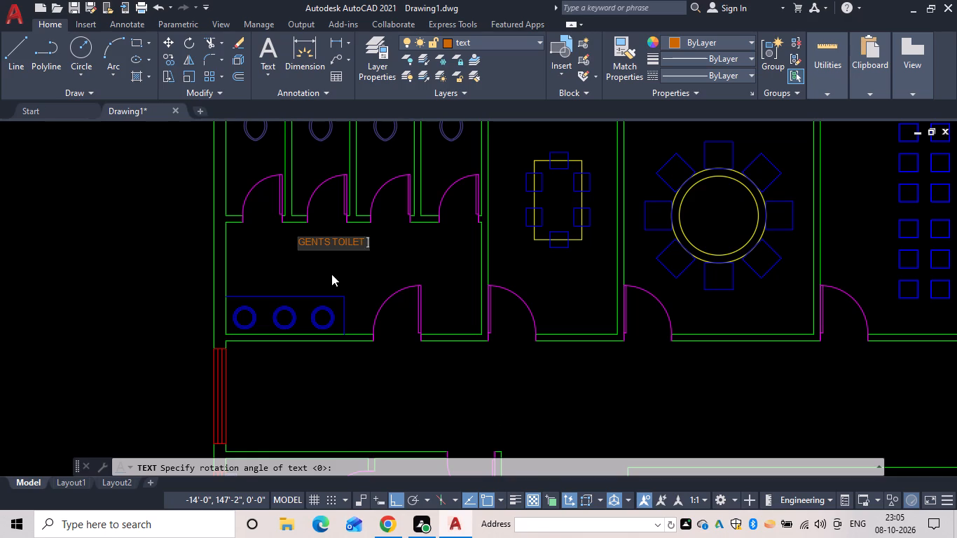
Add the room size 16'-2"X14'-2" as a second line beneath GENTS TOILET and finish the text.
{"action": "key", "text": "Return"}
{"action": "type", "text": "16"}
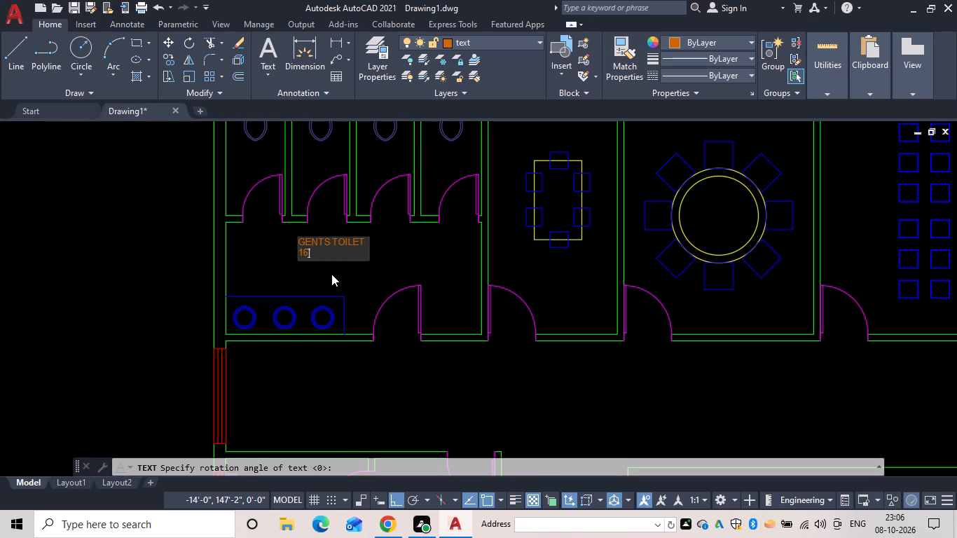
{"action": "type", "text": "'-2\"X14'"}
{"action": "key", "text": "2"}
{"action": "key", "text": "BackSpace"}
{"action": "type", "text": "-2\""}
{"action": "key", "text": "Return"}
{"action": "key", "text": "Return"}
{"action": "key", "text": "Escape"}
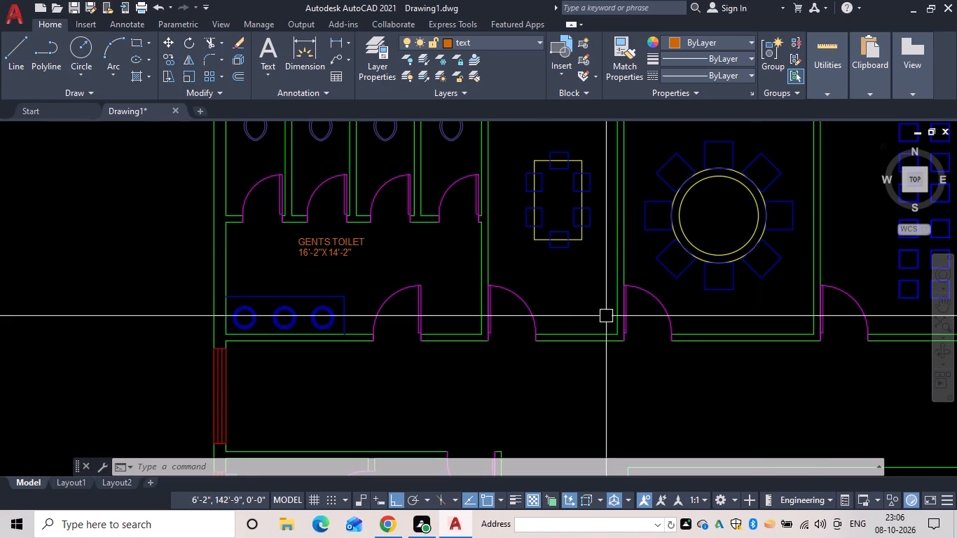
Add text reading PANTRY below the rectangular table in the room east of the gents toilet, keeping the 5" height and zero rotation.
{"action": "middle_click_drag", "start_coordinate": [534, 280], "coordinate": [506, 255]}
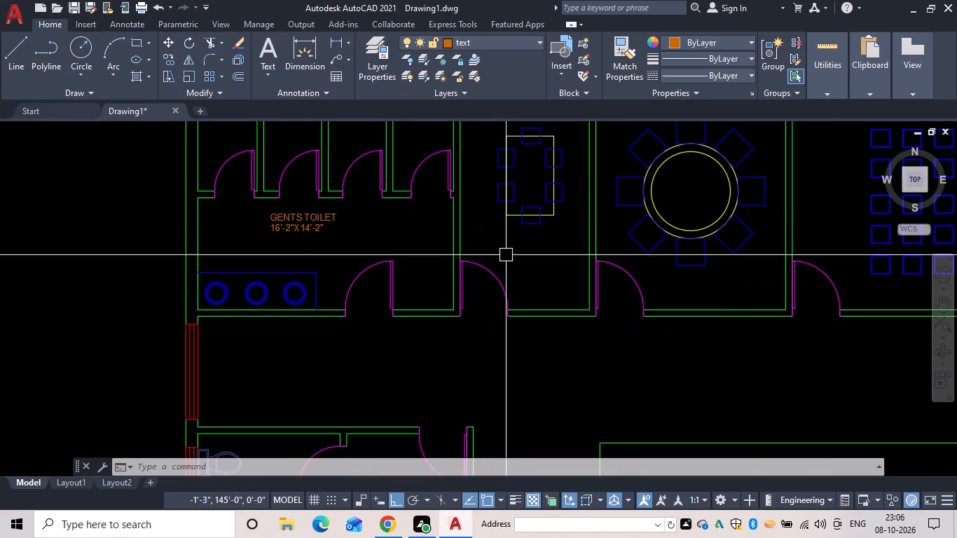
{"action": "middle_click_drag", "start_coordinate": [509, 266], "coordinate": [409, 364]}
{"action": "scroll", "coordinate": [409, 371], "scroll_direction": "up", "scroll_amount": 1}
{"action": "key", "text": "Escape"}
{"action": "key", "text": "t"}
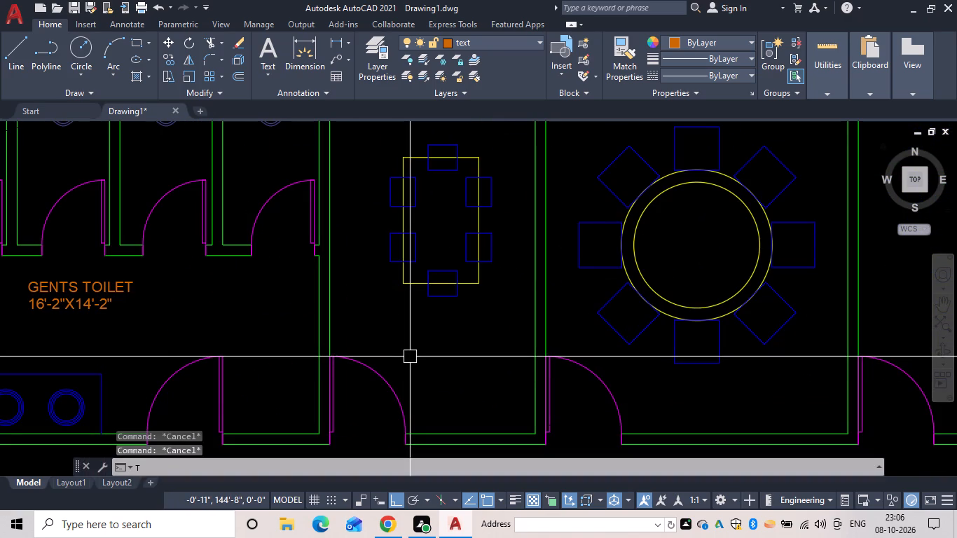
{"action": "type", "text": "EXT"}
{"action": "key", "text": "space"}
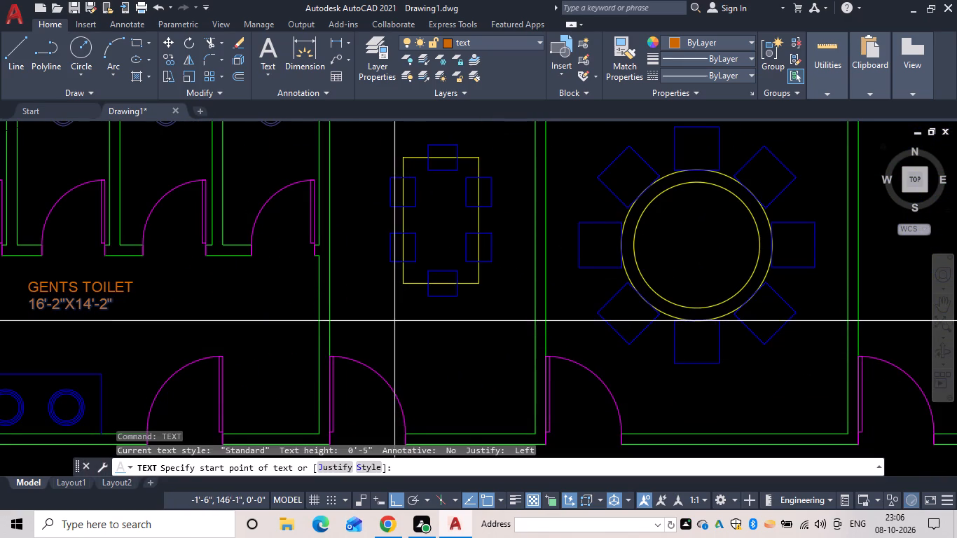
{"action": "left_click", "coordinate": [394, 336]}
{"action": "key", "text": "space"}
{"action": "key", "text": "space"}
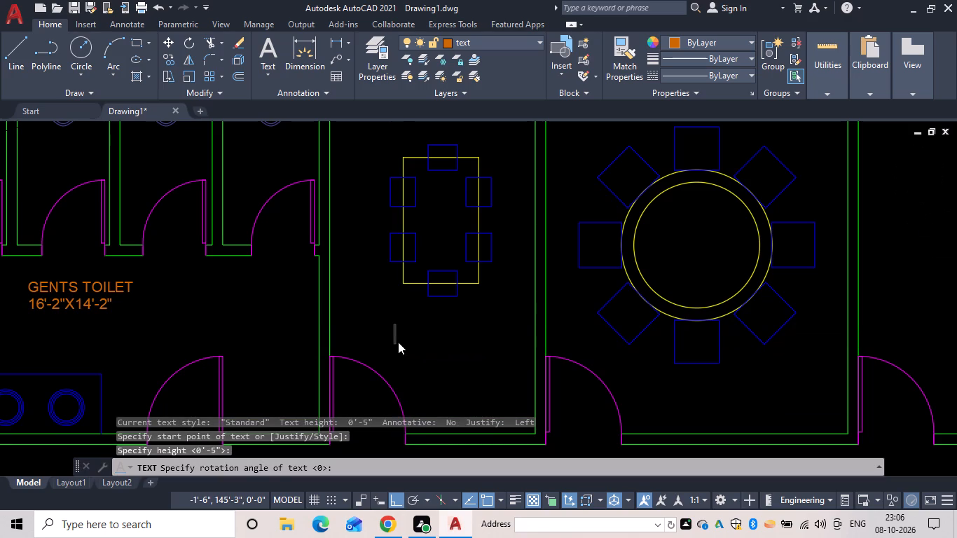
{"action": "type", "text": "PANTRY"}
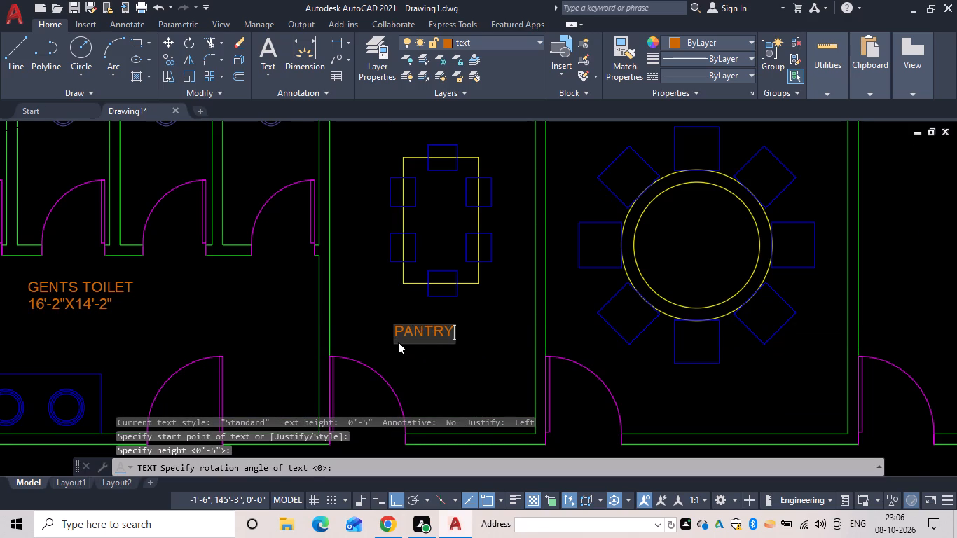
{"action": "key", "text": "space"}
Add the room size 8'-2"X15'-0" as a second line beneath PANTRY and finish the text.
{"action": "key", "text": "Return"}
{"action": "key", "text": "1"}
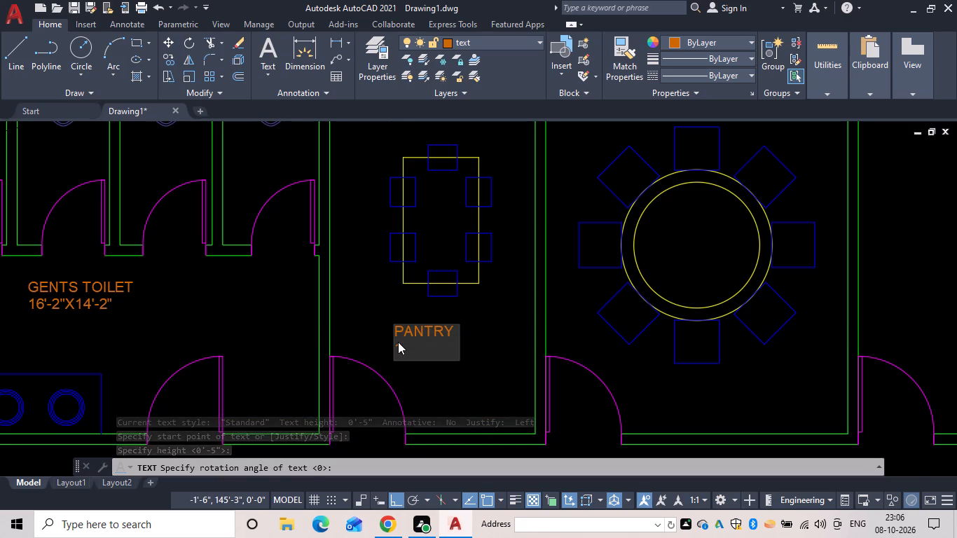
{"action": "key", "text": "BackSpace"}
{"action": "type", "text": "8'-"}
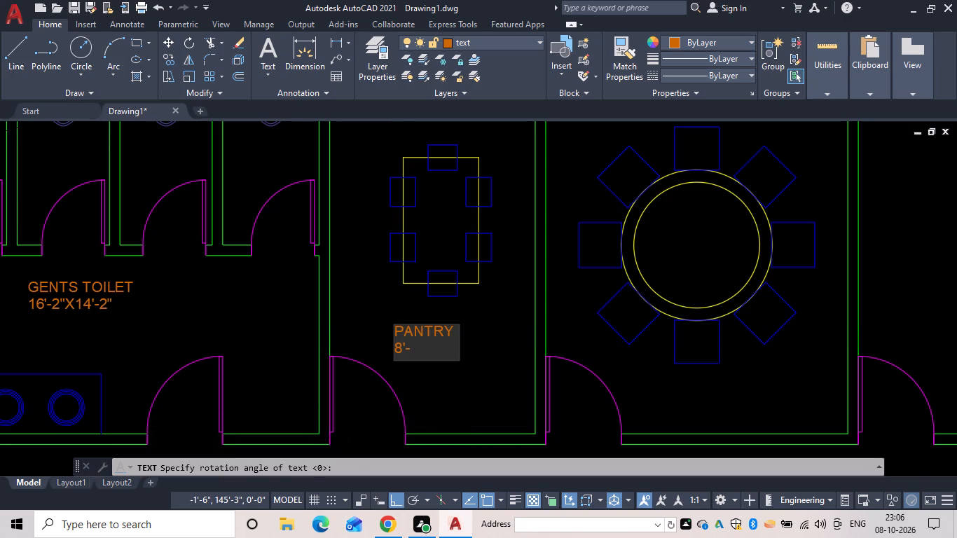
{"action": "type", "text": "2\"X1"}
{"action": "type", "text": "5'-0\""}
{"action": "key", "text": "Return"}
{"action": "key", "text": "Return"}
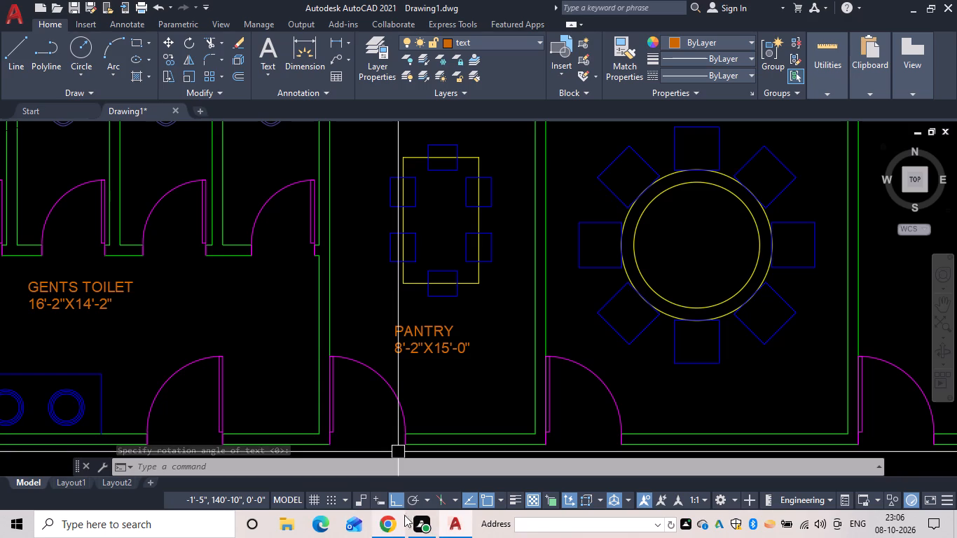
Add text reading DINING below the round table in the room east of the pantry, keeping the 5" height and zero rotation.
{"action": "scroll", "coordinate": [443, 520], "scroll_direction": "down", "scroll_amount": 1}
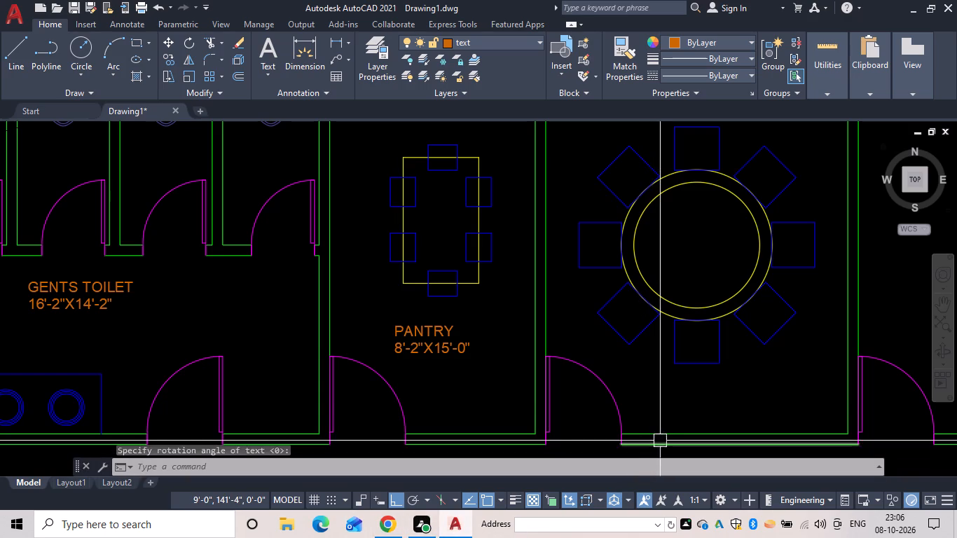
{"action": "middle_click_drag", "start_coordinate": [657, 402], "coordinate": [508, 354]}
{"action": "scroll", "coordinate": [645, 397], "scroll_direction": "down", "scroll_amount": 1}
{"action": "scroll", "coordinate": [511, 391], "scroll_direction": "down", "scroll_amount": 1}
{"action": "scroll", "coordinate": [511, 389], "scroll_direction": "up", "scroll_amount": 2}
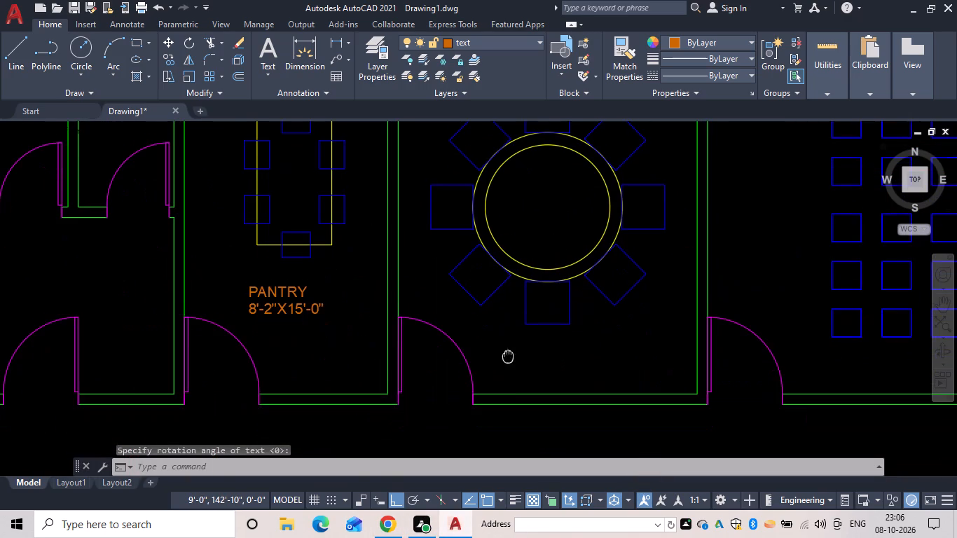
{"action": "middle_click_drag", "start_coordinate": [508, 354], "coordinate": [508, 352]}
{"action": "type", "text": "TEXT"}
{"action": "key", "text": "space"}
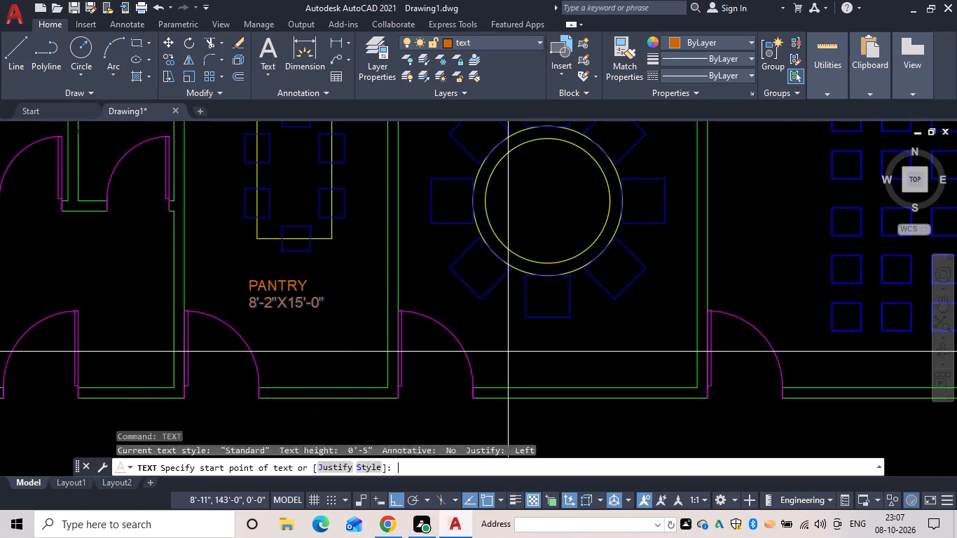
{"action": "left_click_drag", "start_coordinate": [501, 338], "coordinate": [507, 360]}
{"action": "key", "text": "space"}
{"action": "key", "text": "space"}
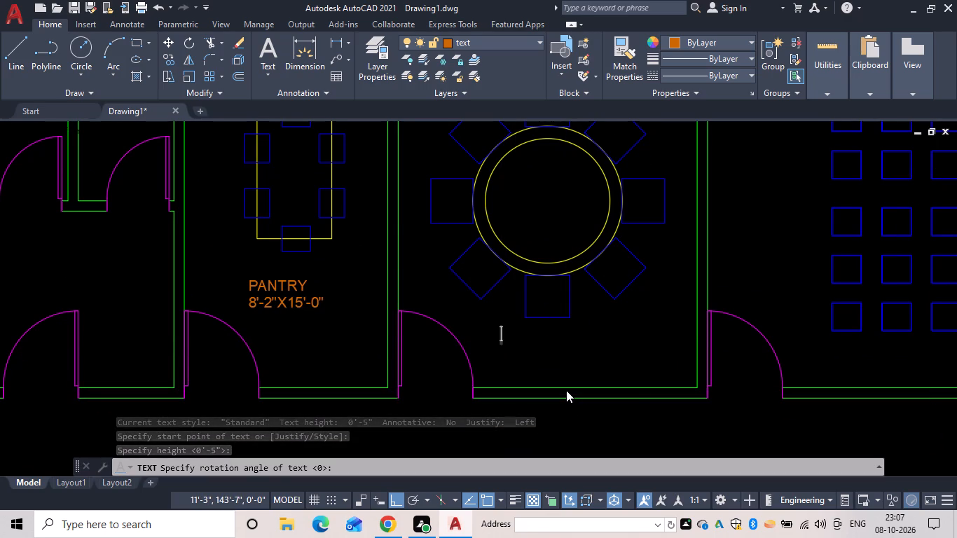
{"action": "type", "text": "DINING"}
{"action": "key", "text": "space"}
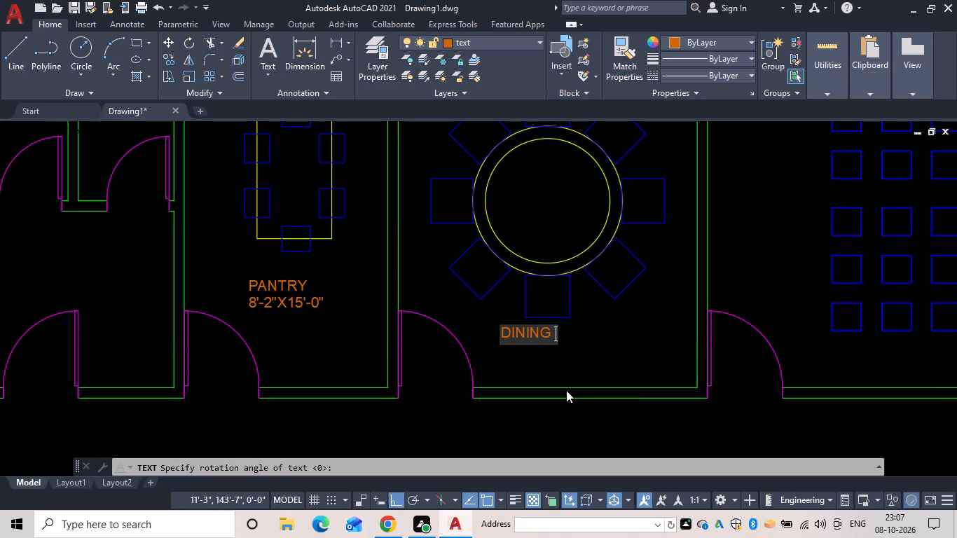
Add the room size 12'-0"X15'-0" as a second line beneath DINING and finish the text.
{"action": "key", "text": "Return"}
{"action": "type", "text": "12'-0\"X15'-0\""}
{"action": "key", "text": "Return"}
{"action": "key", "text": "Return"}
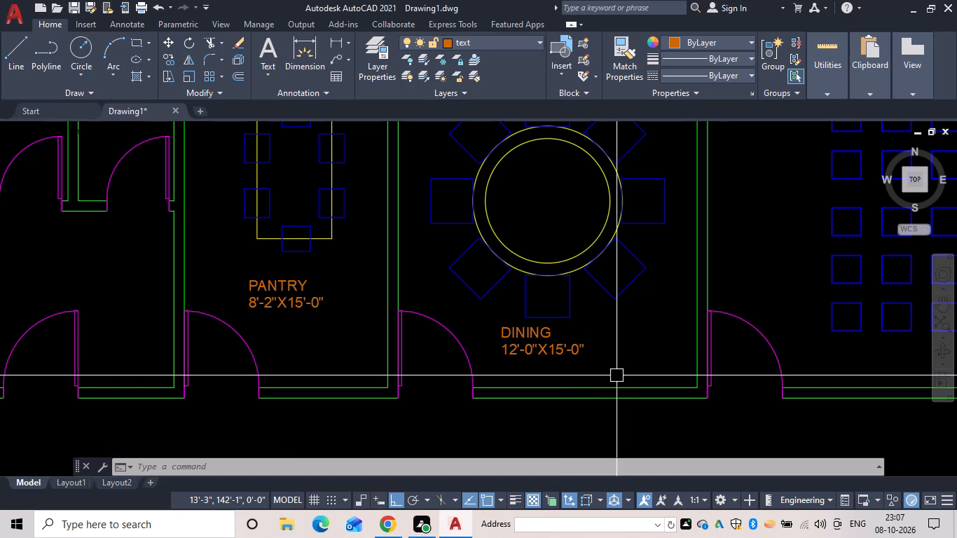
Add text reading CLASS ROOM in the northwest corner of the chair room east of the dining room, with 5" height and zero rotation.
{"action": "scroll", "coordinate": [552, 317], "scroll_direction": "down", "scroll_amount": 1}
{"action": "middle_click_drag", "start_coordinate": [551, 317], "coordinate": [425, 392]}
{"action": "scroll", "coordinate": [552, 286], "scroll_direction": "up", "scroll_amount": 1}
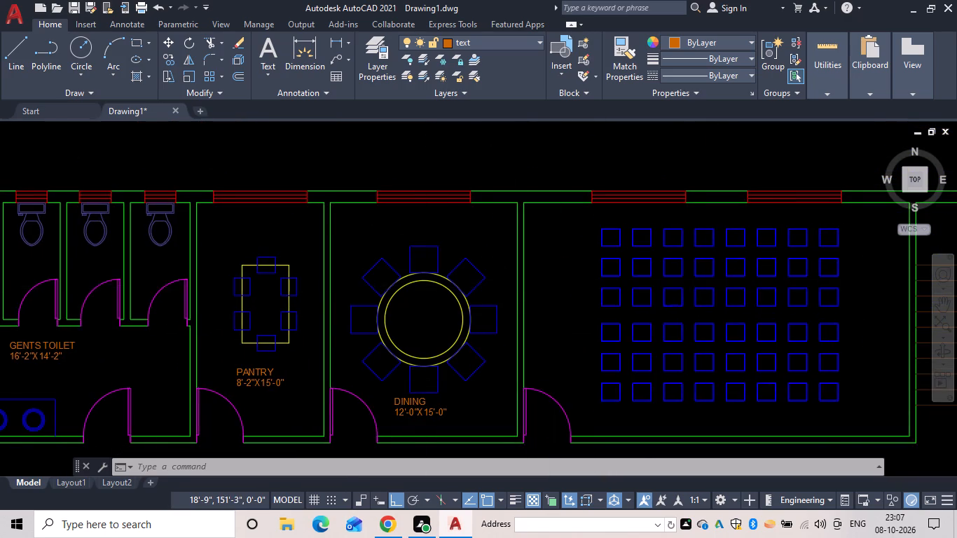
{"action": "scroll", "coordinate": [552, 286], "scroll_direction": "down", "scroll_amount": 1}
{"action": "middle_click", "coordinate": [551, 285]}
{"action": "scroll", "coordinate": [550, 285], "scroll_direction": "down", "scroll_amount": 1}
{"action": "scroll", "coordinate": [550, 285], "scroll_direction": "up", "scroll_amount": 1}
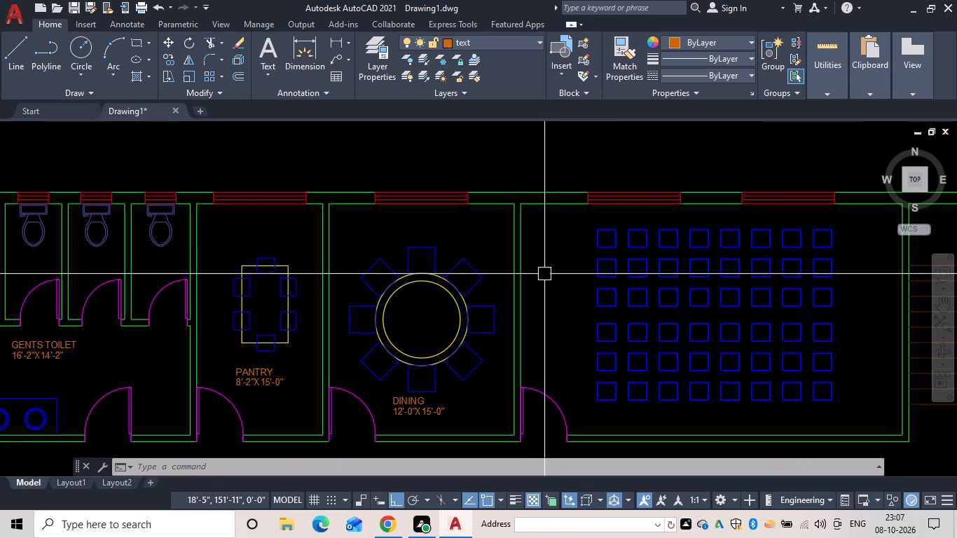
{"action": "type", "text": "TEXT"}
{"action": "key", "text": "space"}
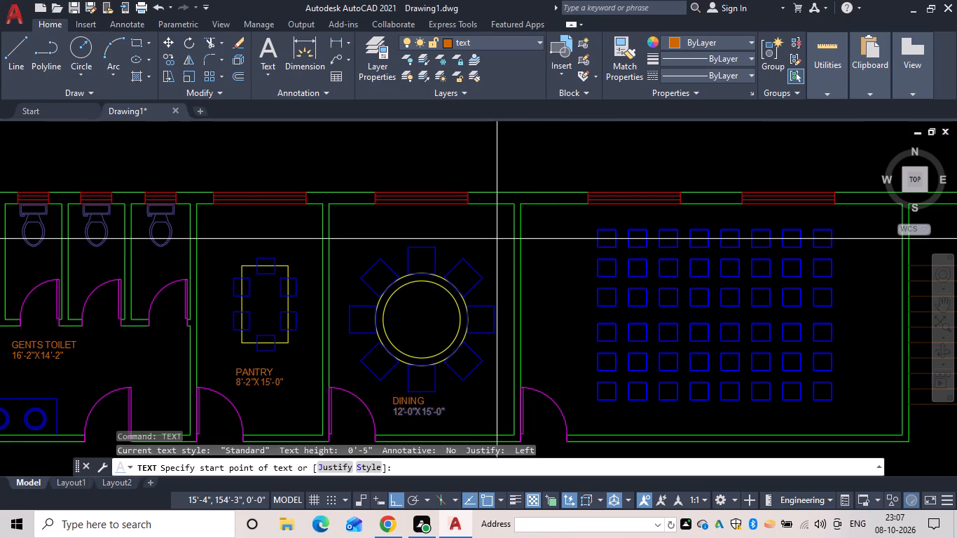
{"action": "scroll", "coordinate": [540, 237], "scroll_direction": "up", "scroll_amount": 1}
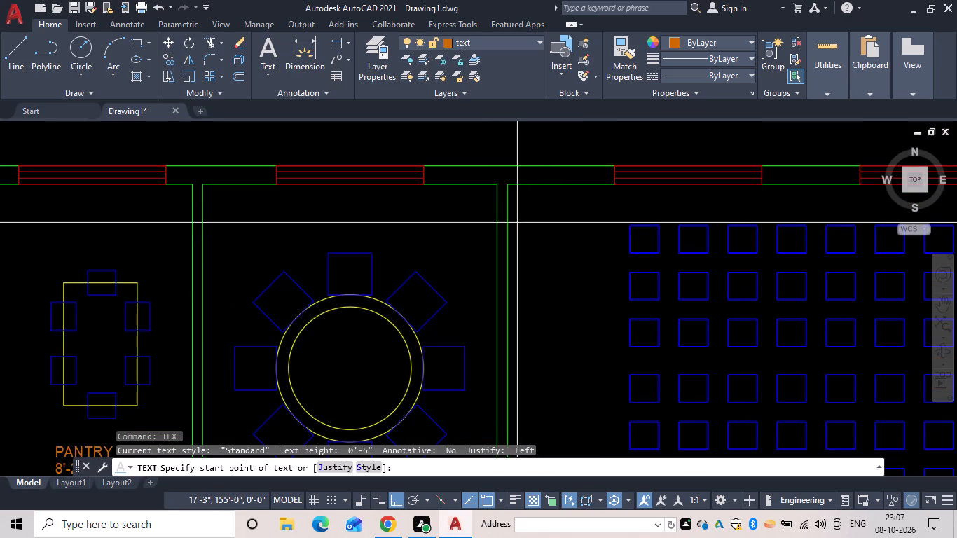
{"action": "left_click", "coordinate": [516, 223]}
{"action": "key", "text": "space"}
{"action": "key", "text": "space"}
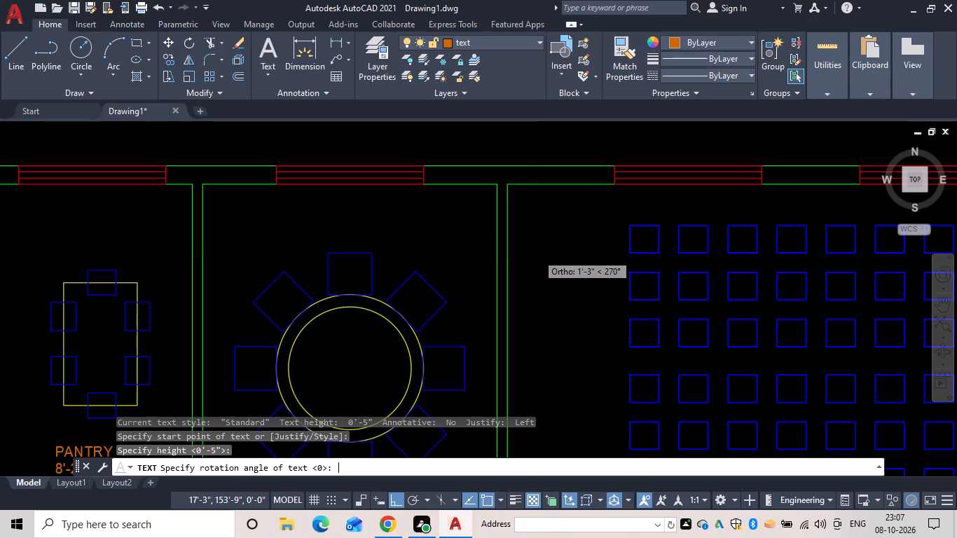
{"action": "type", "text": "CLASS"}
{"action": "key", "text": "space"}
{"action": "type", "text": "RP"}
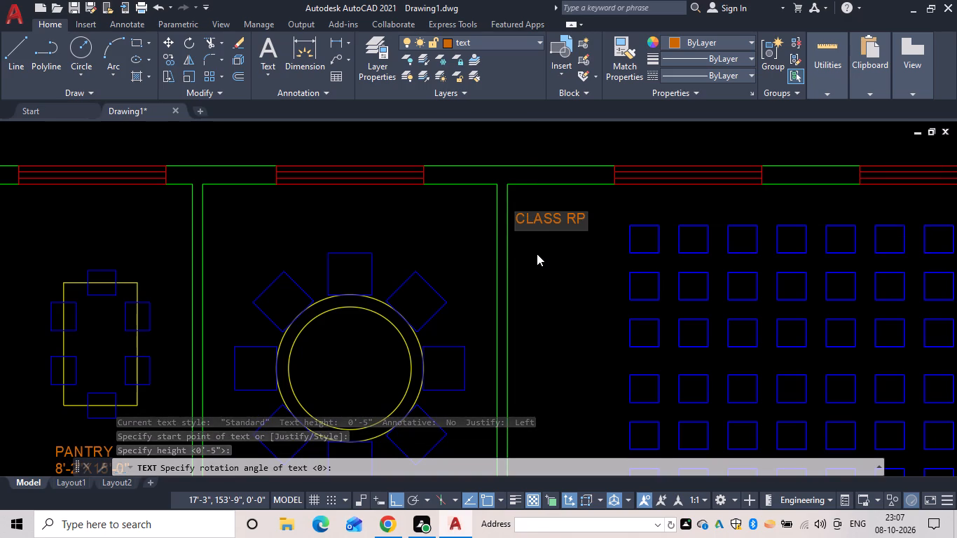
{"action": "key", "text": "BackSpace"}
{"action": "type", "text": "OOM"}
{"action": "key", "text": "space"}
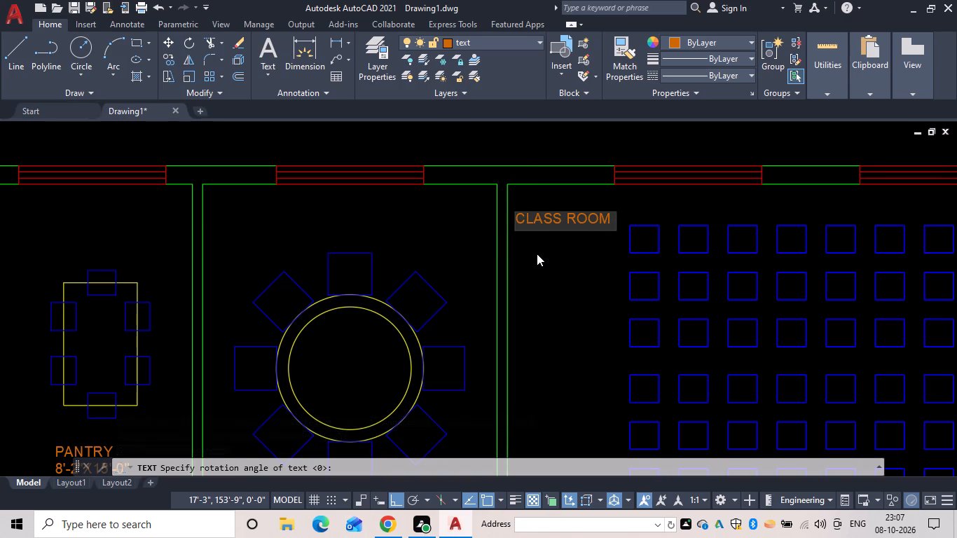
Add the room size 24'-9"X15'-0" as a second line beneath CLASS ROOM and finish the text.
{"action": "key", "text": "Return"}
{"action": "key", "text": "2"}
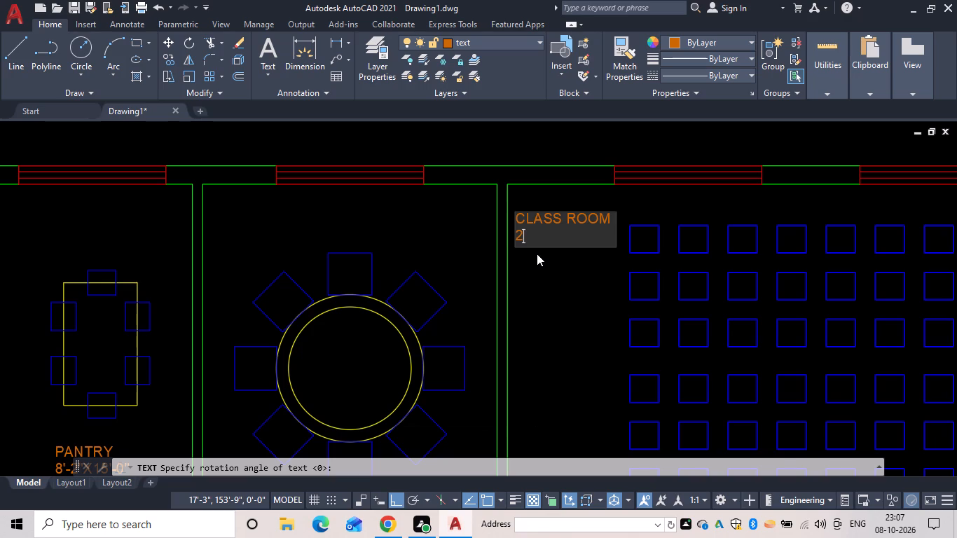
{"action": "type", "text": "4'-9\"X15'"}
{"action": "type", "text": "-0\""}
{"action": "key", "text": "Return"}
{"action": "key", "text": "Return"}
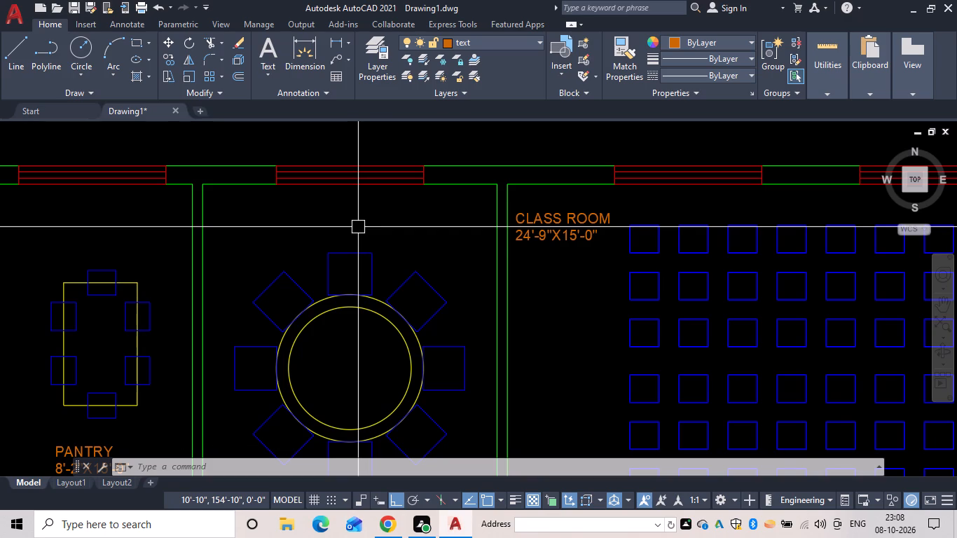
Add text reading CLASS ROOM below the chairs in the chair room east of the staircase, with 5" height and zero rotation.
{"action": "scroll", "coordinate": [361, 244], "scroll_direction": "down", "scroll_amount": 3}
{"action": "middle_click_drag", "start_coordinate": [411, 273], "coordinate": [209, 184]}
{"action": "scroll", "coordinate": [408, 264], "scroll_direction": "up", "scroll_amount": 2}
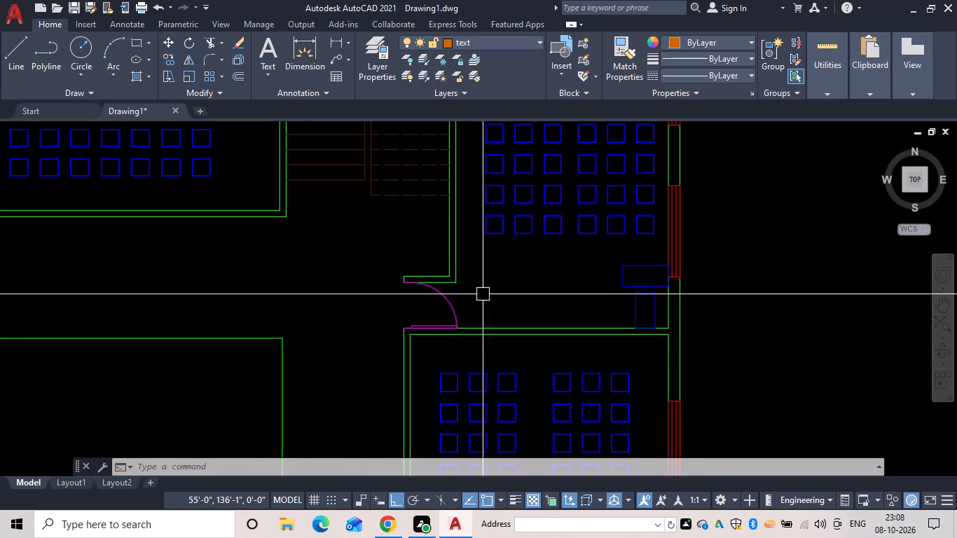
{"action": "middle_click_drag", "start_coordinate": [483, 294], "coordinate": [394, 279]}
{"action": "type", "text": "TEXT"}
{"action": "key", "text": "space"}
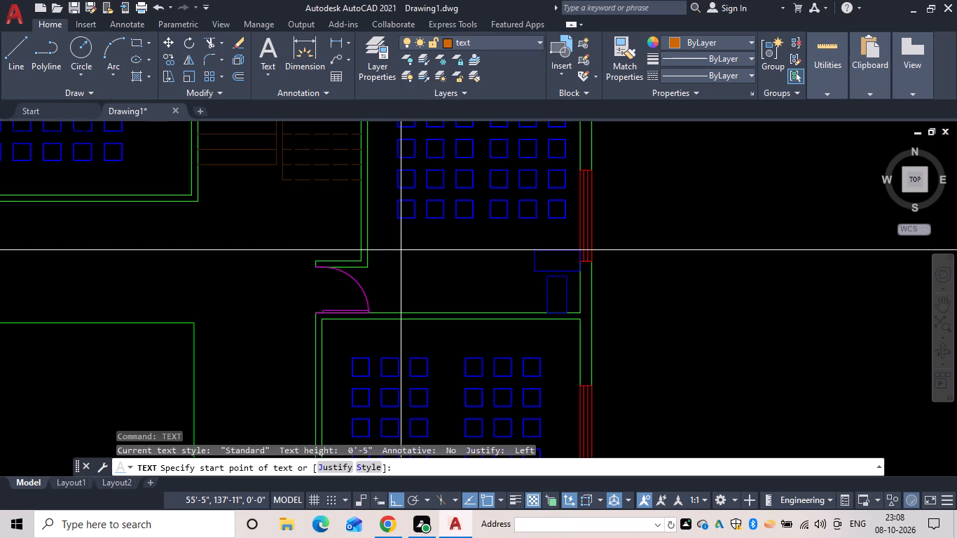
{"action": "left_click", "coordinate": [401, 250]}
{"action": "key", "text": "space"}
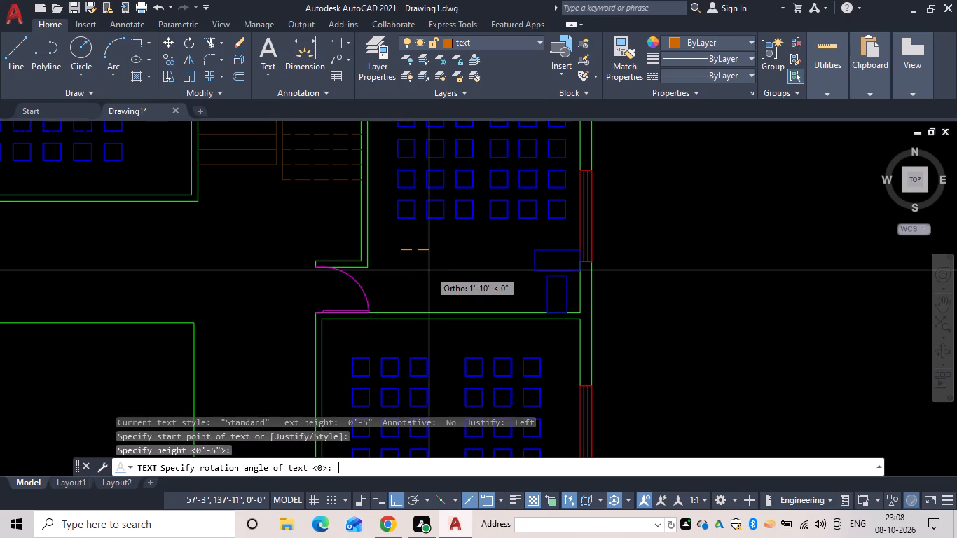
{"action": "key", "text": "space"}
{"action": "type", "text": "CLASS ROOM"}
{"action": "key", "text": "space"}
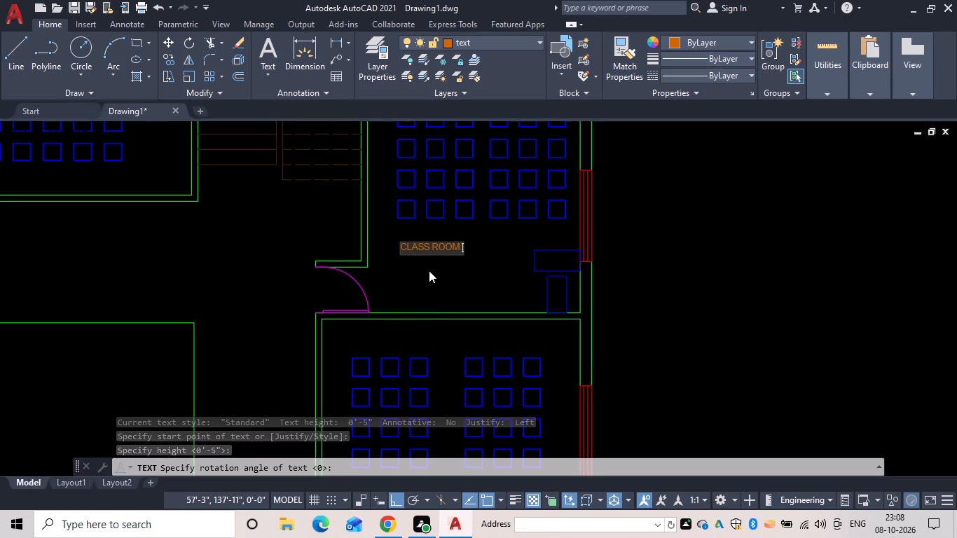
Add the room size 14'-0"X24'-9" as a second line beneath this CLASS ROOM label and finish the text.
{"action": "key", "text": "Return"}
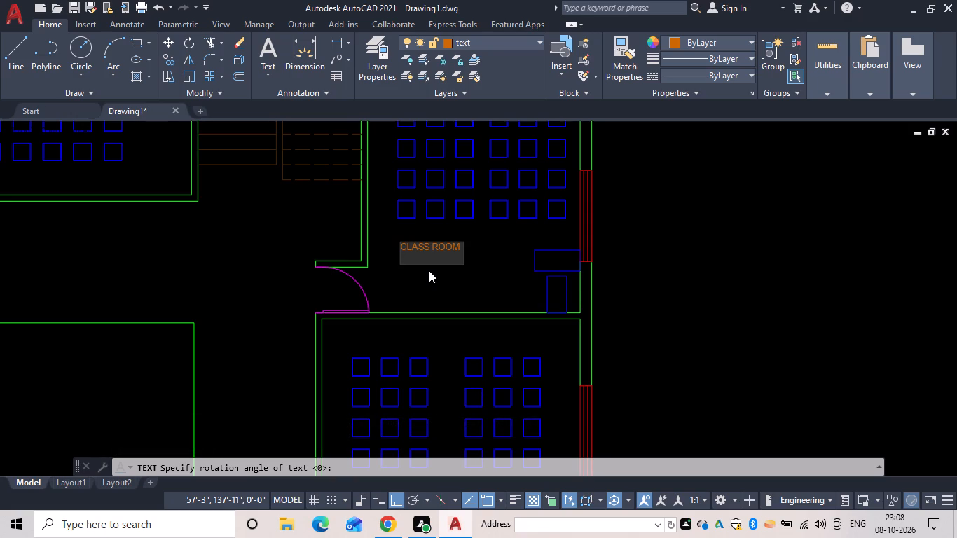
{"action": "key", "text": "1"}
{"action": "type", "text": "4'"}
{"action": "key", "text": "minus"}
{"action": "type", "text": "0\""}
{"action": "type", "text": "X1"}
{"action": "key", "text": "BackSpace"}
{"action": "type", "text": "24'"}
{"action": "key", "text": "minus"}
{"action": "type", "text": "9\""}
{"action": "key", "text": "Return"}
{"action": "key", "text": "Return"}
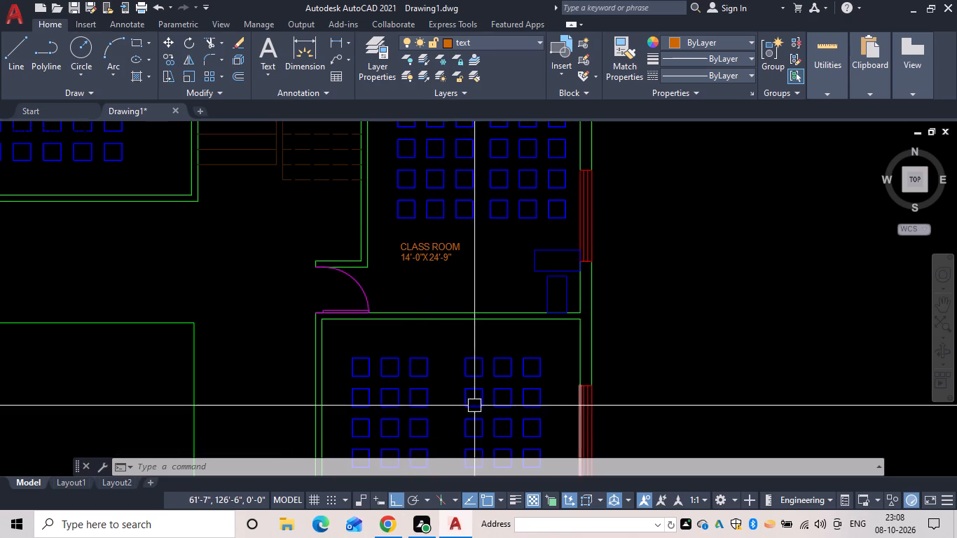
Add text reading CLASS ROOM below the chairs in the next east-side chair room to the south, with 5" height and zero rotation.
{"action": "scroll", "coordinate": [397, 306], "scroll_direction": "down", "scroll_amount": 2}
{"action": "middle_click_drag", "start_coordinate": [397, 306], "coordinate": [413, 185]}
{"action": "scroll", "coordinate": [425, 305], "scroll_direction": "up", "scroll_amount": 2}
{"action": "middle_click_drag", "start_coordinate": [429, 275], "coordinate": [429, 243]}
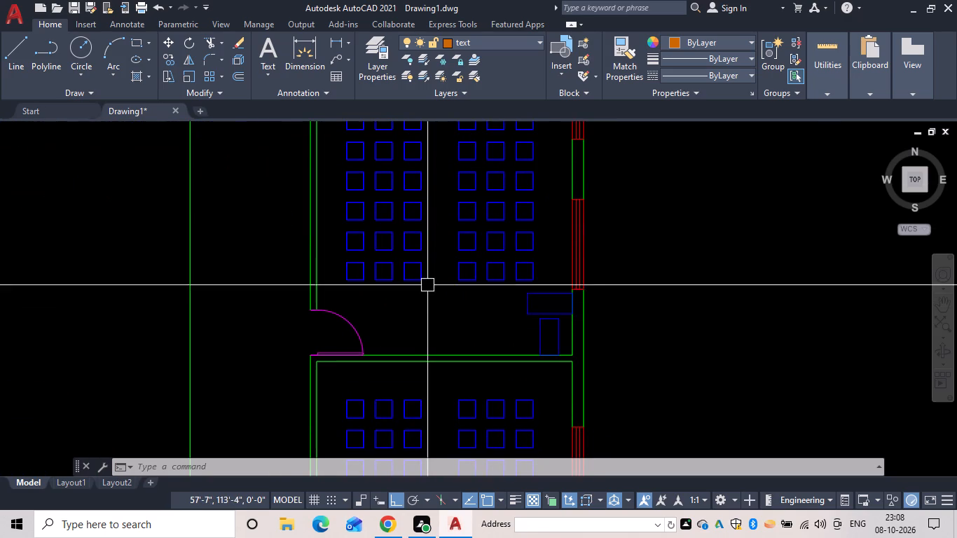
{"action": "key", "text": "space"}
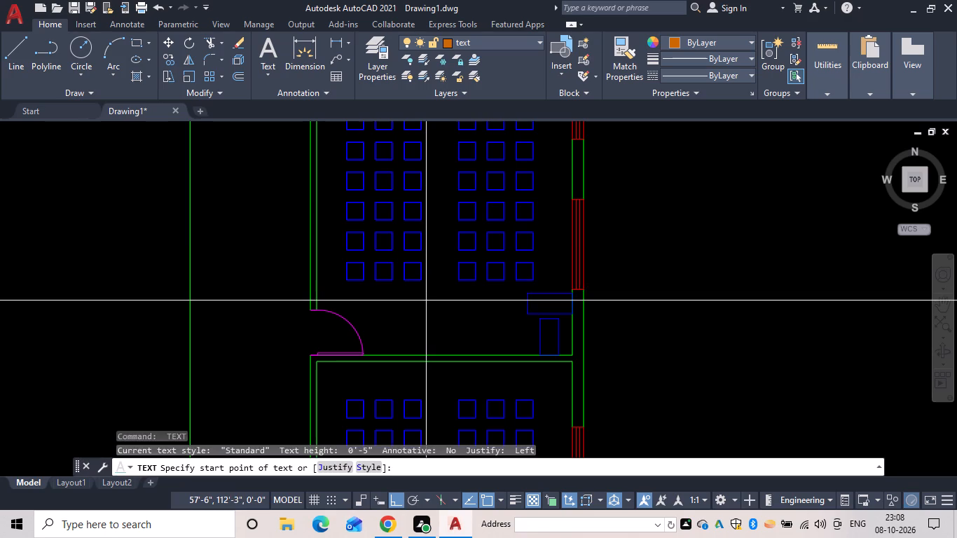
{"action": "left_click_drag", "start_coordinate": [396, 309], "coordinate": [398, 316]}
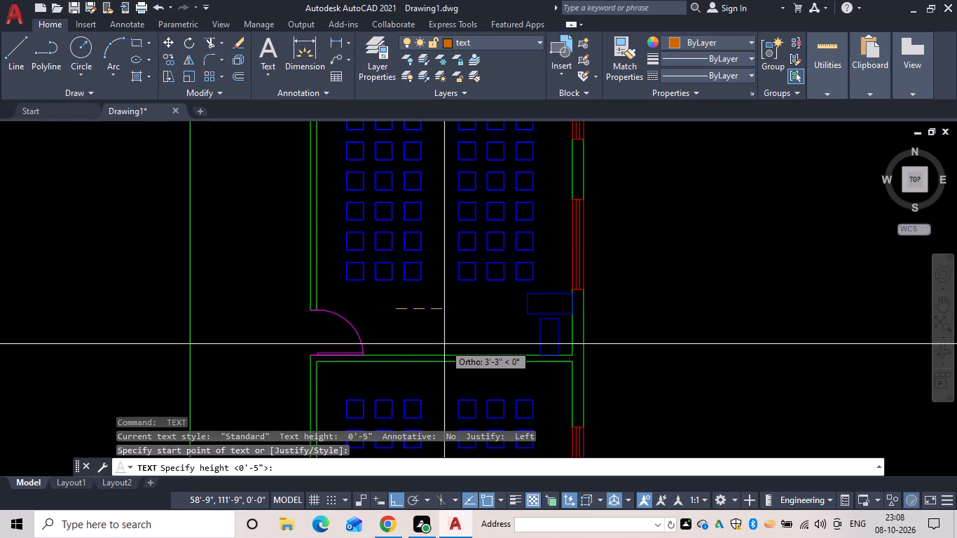
{"action": "key", "text": "space"}
{"action": "key", "text": "space"}
{"action": "type", "text": "C;"}
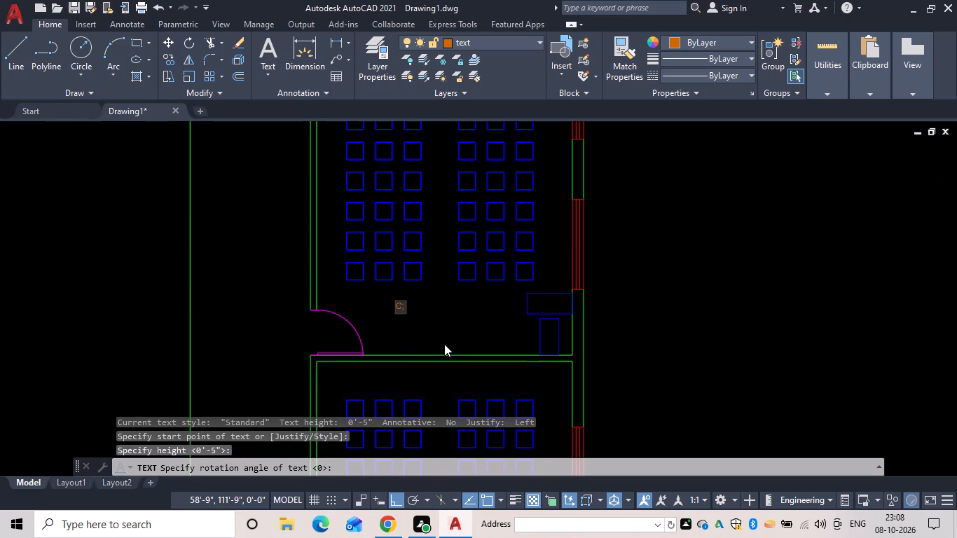
{"action": "key", "text": "BackSpace"}
{"action": "type", "text": "LASS ROOM"}
{"action": "key", "text": "space"}
Add the room size 17'-0"X24'-9" as a second line beneath this CLASS ROOM label and finish the text.
{"action": "key", "text": "Return"}
{"action": "type", "text": "17'-"}
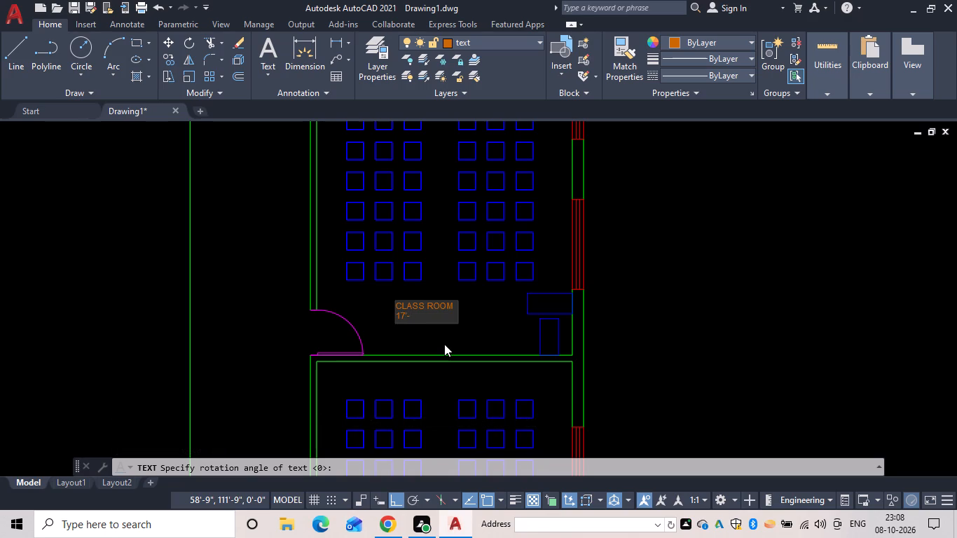
{"action": "type", "text": "0\""}
{"action": "type", "text": "X2"}
{"action": "type", "text": "4'-"}
{"action": "key", "text": "9"}
{"action": "key", "text": "shift+quotedbl"}
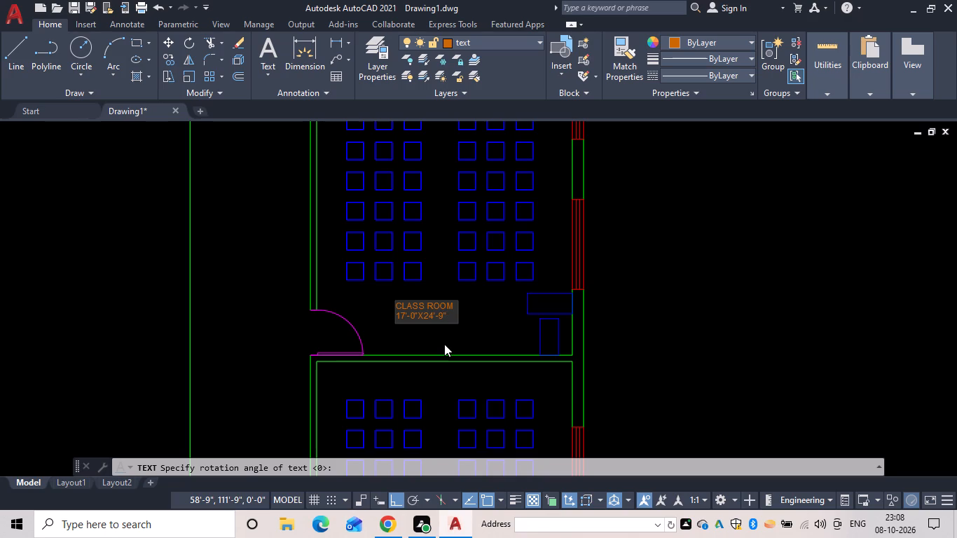
{"action": "key", "text": "Return"}
{"action": "key", "text": "Return"}
Add text reading CLASS ROOM below the chairs in the following chair room south along the east side, with 5" height and zero rotation.
{"action": "scroll", "coordinate": [392, 301], "scroll_direction": "down", "scroll_amount": 2}
{"action": "middle_click_drag", "start_coordinate": [396, 319], "coordinate": [396, 319]}
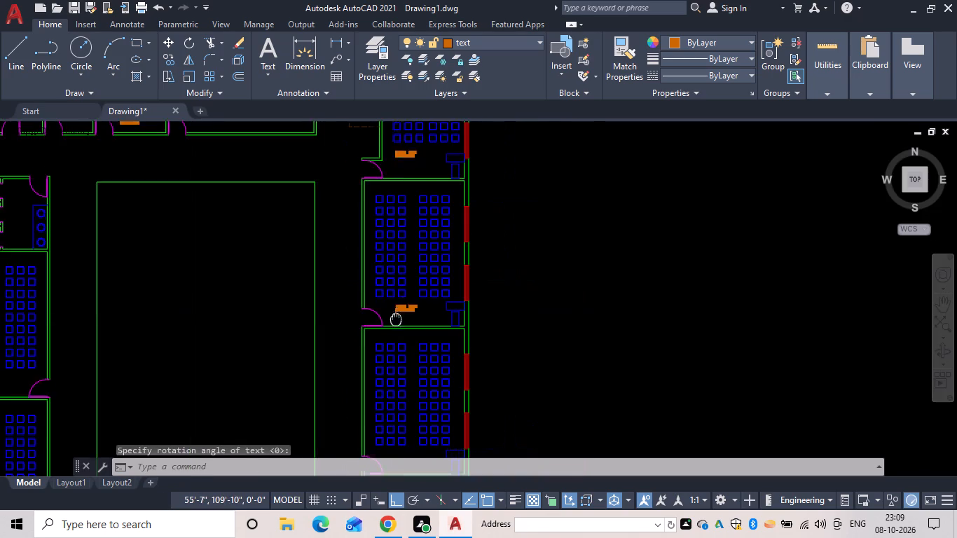
{"action": "middle_click_drag", "start_coordinate": [396, 319], "coordinate": [400, 209]}
{"action": "scroll", "coordinate": [399, 348], "scroll_direction": "up", "scroll_amount": 3}
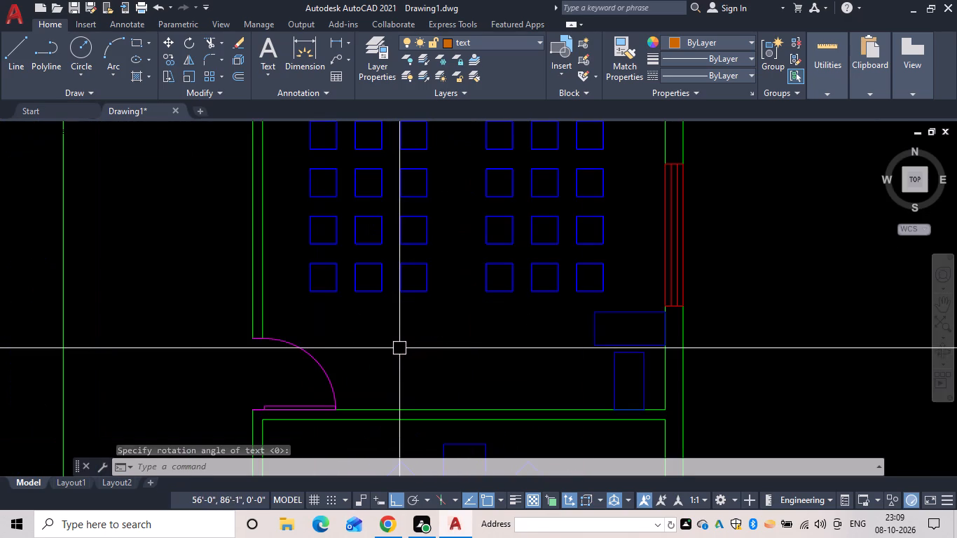
{"action": "key", "text": "space"}
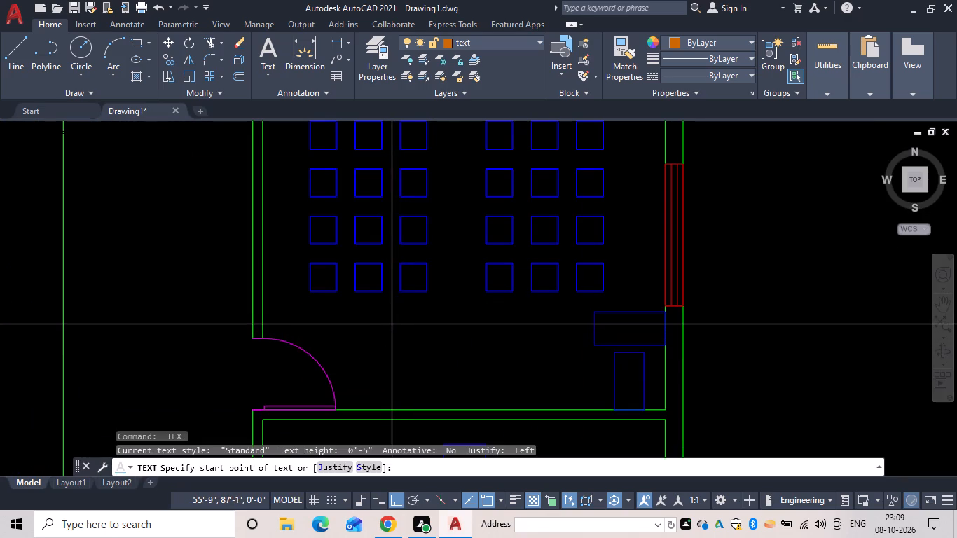
{"action": "left_click", "coordinate": [388, 324]}
{"action": "key", "text": "space"}
{"action": "key", "text": "space"}
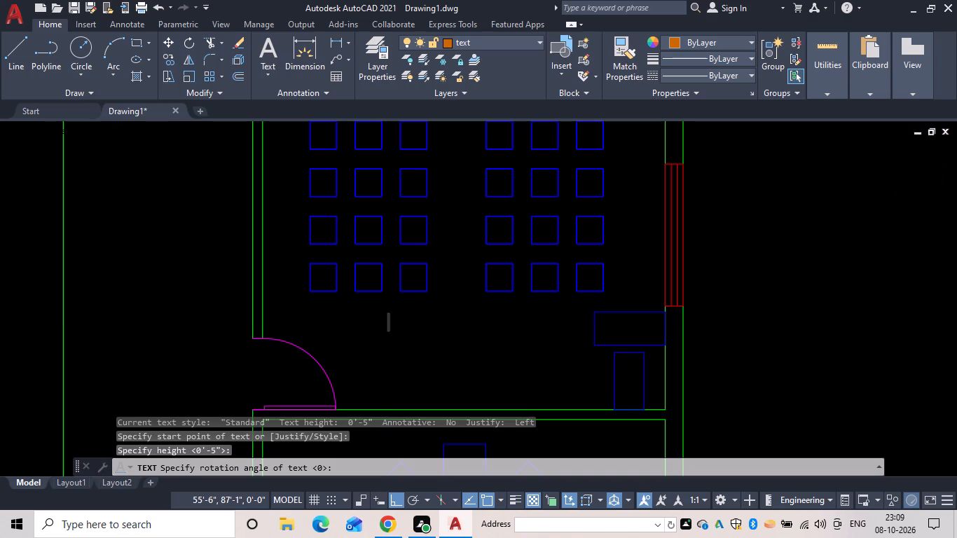
{"action": "type", "text": "CLASS ROOM"}
{"action": "key", "text": "space"}
Add the room size 17'-0"X24'-9" as a second line beneath the new CLASS ROOM label and finish the text.
{"action": "key", "text": "Return"}
{"action": "type", "text": "17'"}
{"action": "key", "text": "minus"}
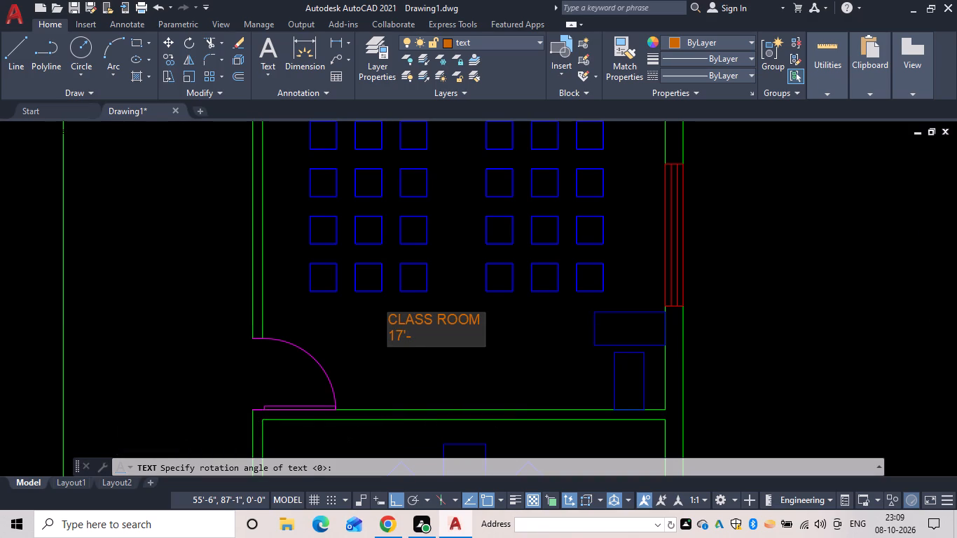
{"action": "type", "text": "0\"X24'0"}
{"action": "key", "text": "BackSpace"}
{"action": "type", "text": "-9\""}
{"action": "key", "text": "Return"}
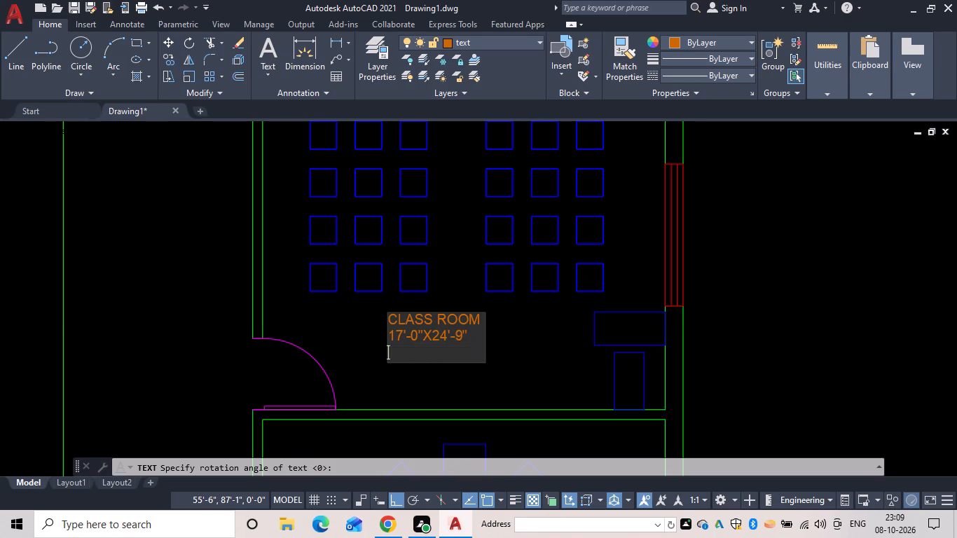
{"action": "key", "text": "Return"}
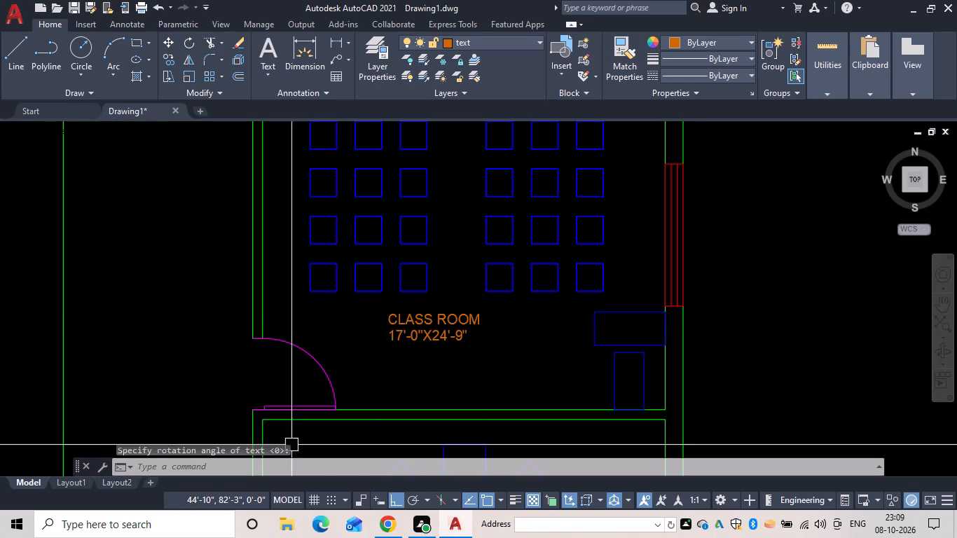
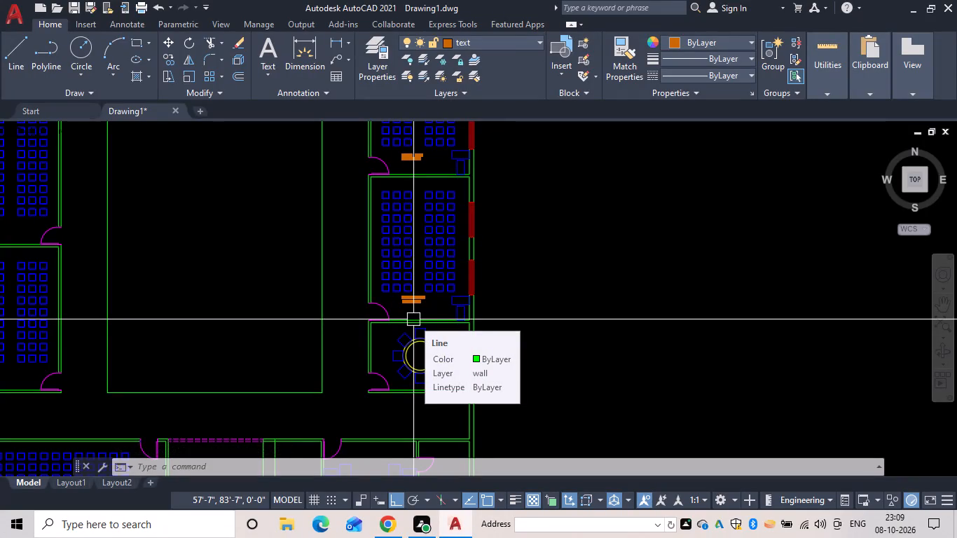
Add text reading MEETING ROOM in the northwest corner of the round-table room, with 5" height and zero rotation.
{"action": "scroll", "coordinate": [408, 352], "scroll_direction": "up", "scroll_amount": 2}
{"action": "middle_click_drag", "start_coordinate": [408, 353], "coordinate": [410, 305]}
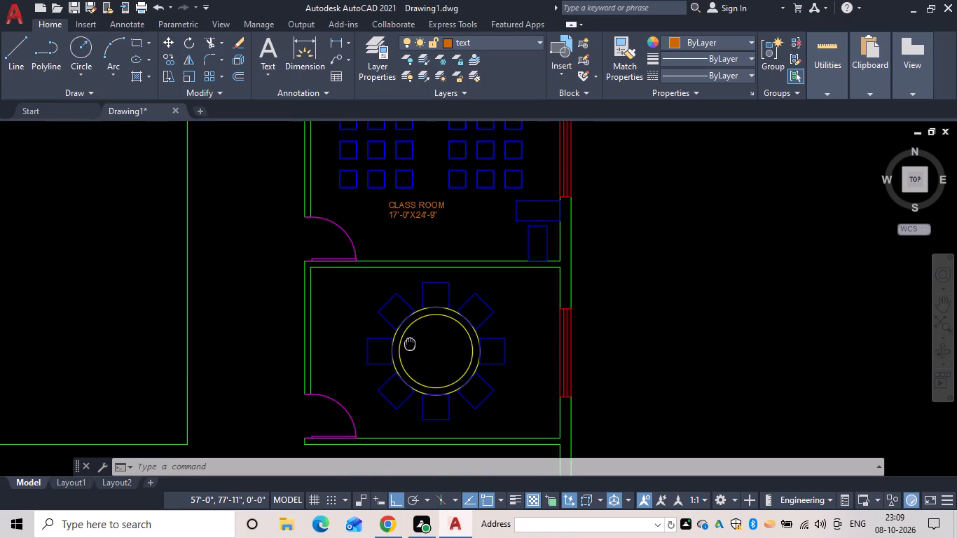
{"action": "middle_click_drag", "start_coordinate": [410, 305], "coordinate": [415, 244]}
{"action": "middle_click_drag", "start_coordinate": [470, 262], "coordinate": [379, 311]}
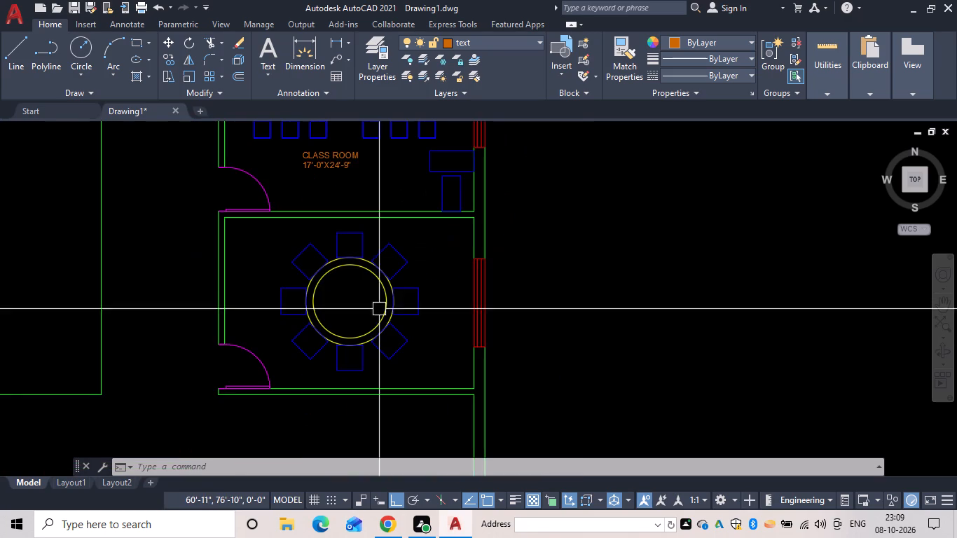
{"action": "middle_click_drag", "start_coordinate": [243, 250], "coordinate": [421, 268]}
{"action": "scroll", "coordinate": [421, 268], "scroll_direction": "up", "scroll_amount": 2}
{"action": "middle_click_drag", "start_coordinate": [422, 268], "coordinate": [441, 311]}
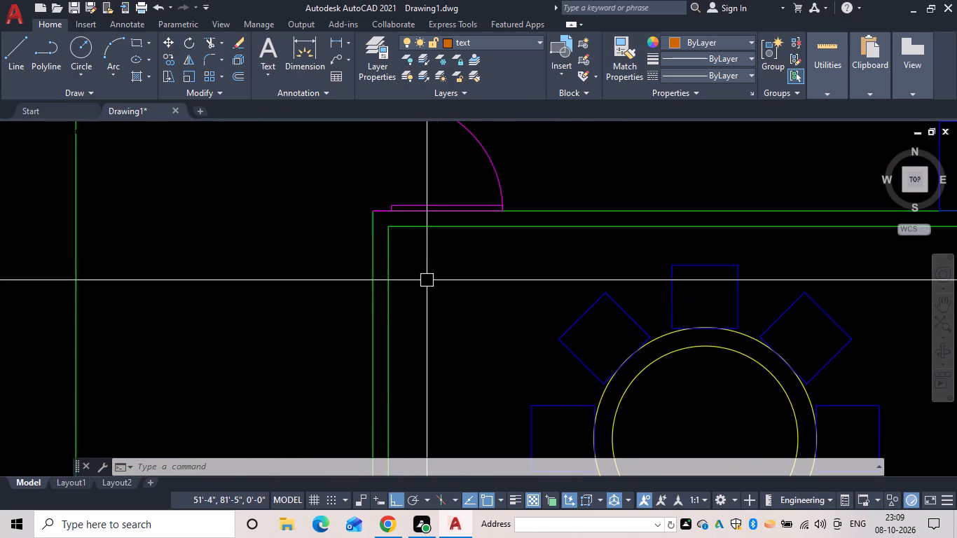
{"action": "key", "text": "space"}
{"action": "left_click", "coordinate": [401, 263]}
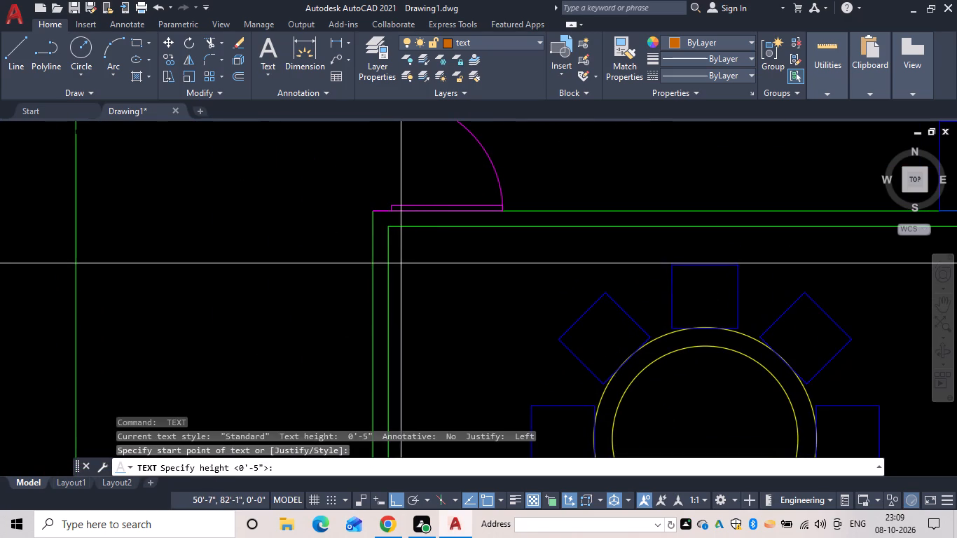
{"action": "key", "text": "space"}
{"action": "key", "text": "space"}
{"action": "type", "text": "MEE"}
{"action": "type", "text": "TING"}
{"action": "key", "text": "space"}
{"action": "type", "text": "ROOM"}
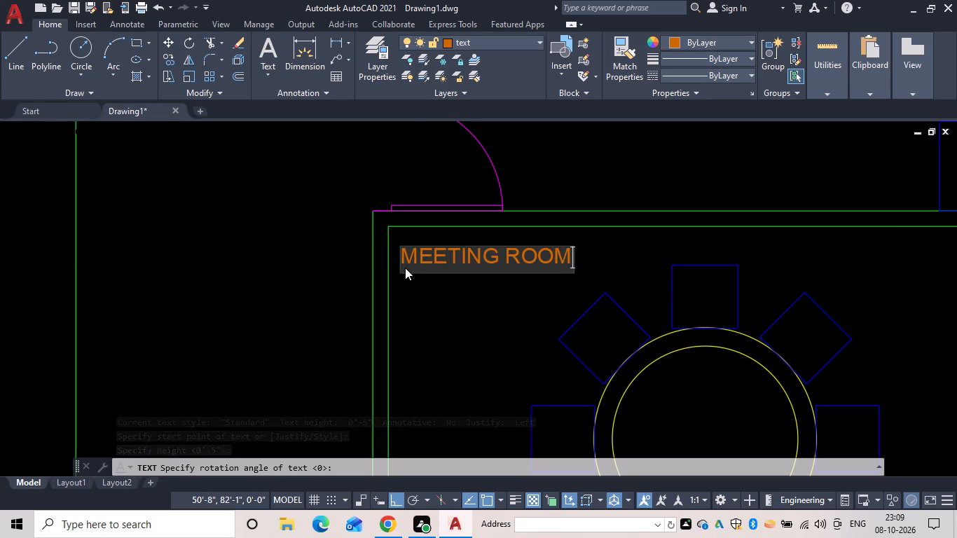
{"action": "key", "text": "space"}
Add the room size 17'-0"X24'-0" as a second line beneath the MEETING ROOM label and finish the text.
{"action": "key", "text": "Return"}
{"action": "type", "text": "17'-"}
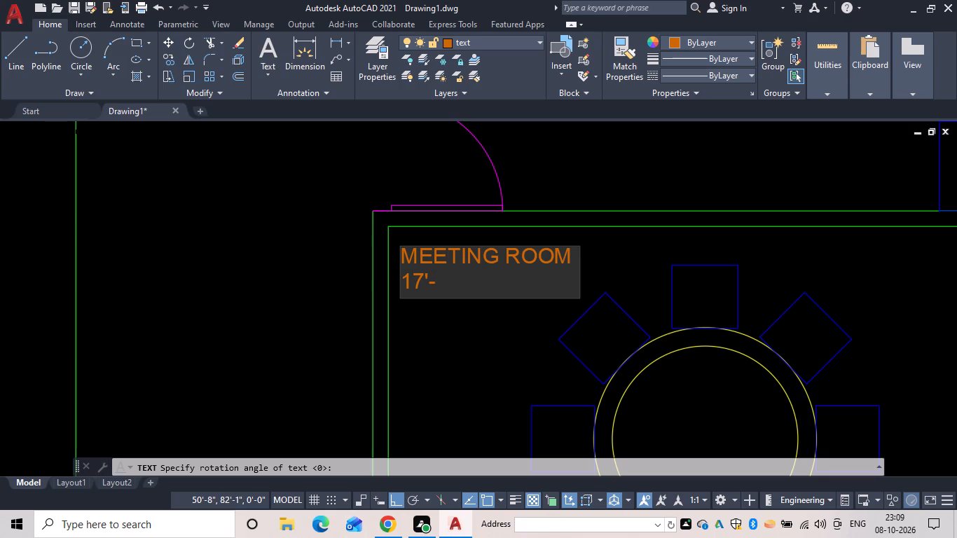
{"action": "type", "text": "0\""}
{"action": "type", "text": "X24'"}
{"action": "type", "text": "-0\""}
{"action": "key", "text": "Return"}
{"action": "key", "text": "Return"}
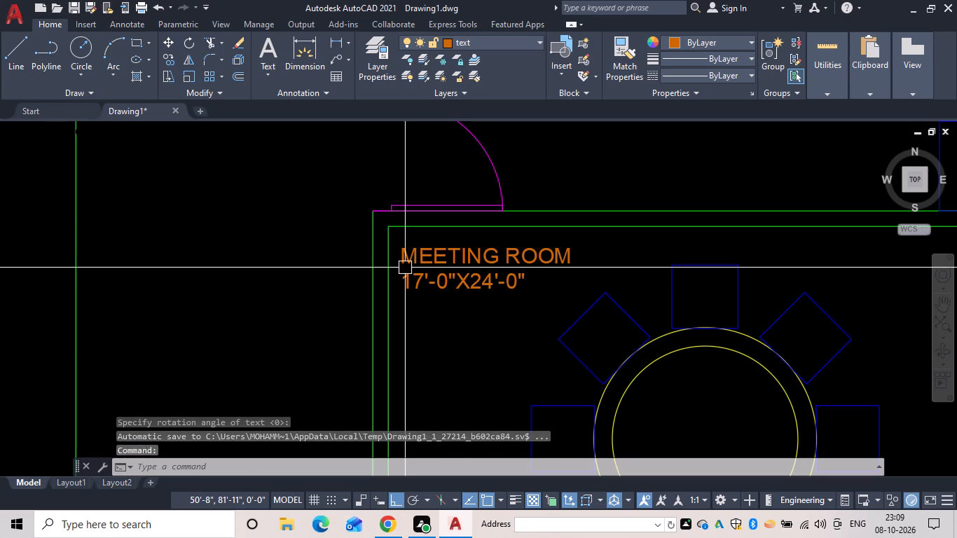
Add text reading STORE below the door in the narrow southeast corner room, with 5" height and zero rotation.
{"action": "scroll", "coordinate": [482, 310], "scroll_direction": "down", "scroll_amount": 1}
{"action": "scroll", "coordinate": [432, 347], "scroll_direction": "down", "scroll_amount": 2}
{"action": "middle_click_drag", "start_coordinate": [427, 346], "coordinate": [392, 289]}
{"action": "scroll", "coordinate": [425, 299], "scroll_direction": "down", "scroll_amount": 1}
{"action": "middle_click_drag", "start_coordinate": [429, 305], "coordinate": [394, 326]}
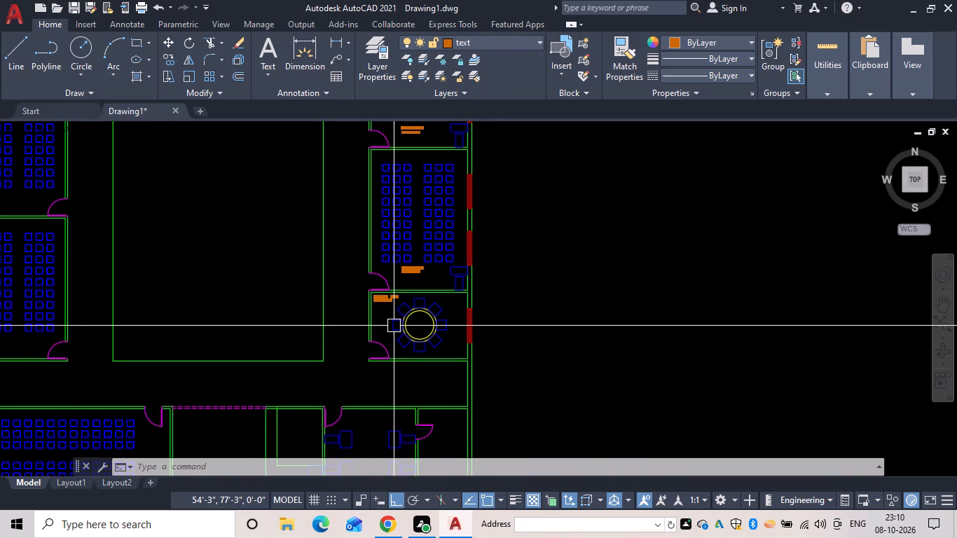
{"action": "middle_click_drag", "start_coordinate": [387, 396], "coordinate": [455, 227]}
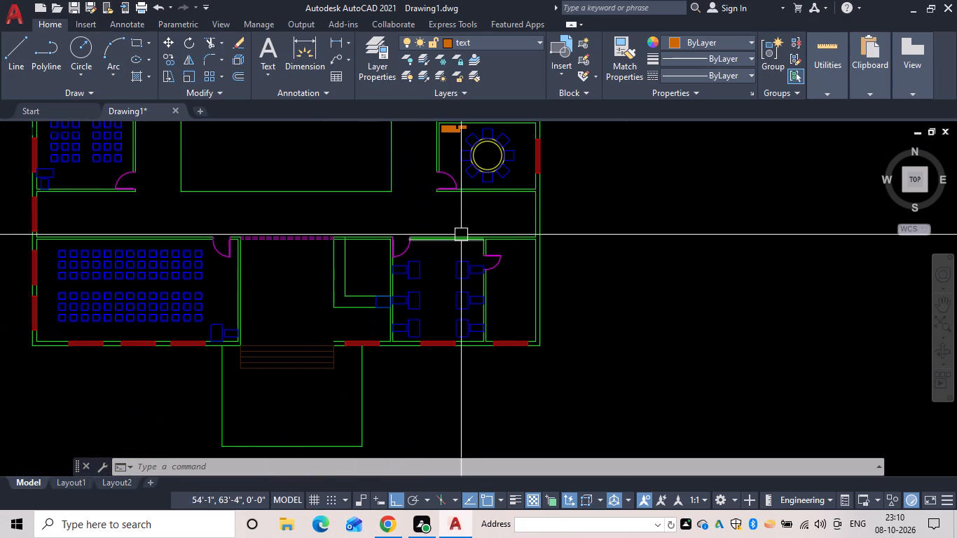
{"action": "scroll", "coordinate": [514, 268], "scroll_direction": "up", "scroll_amount": 2}
{"action": "middle_click_drag", "start_coordinate": [491, 269], "coordinate": [478, 261]}
{"action": "key", "text": "t"}
{"action": "key", "text": "e"}
{"action": "key", "text": "x"}
{"action": "key", "text": "t"}
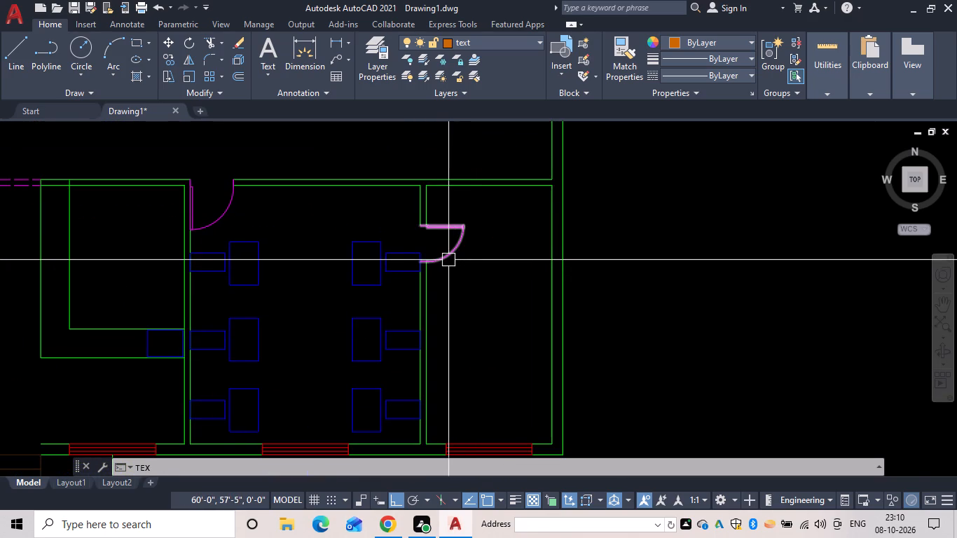
{"action": "key", "text": "space"}
{"action": "left_click", "coordinate": [452, 282]}
{"action": "key", "text": "space"}
{"action": "key", "text": "space"}
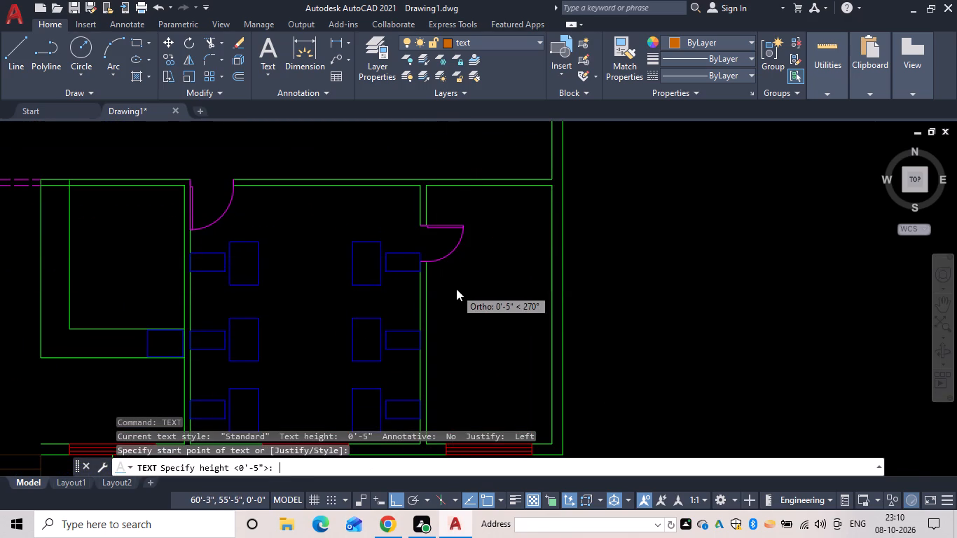
{"action": "type", "text": "STORE"}
{"action": "key", "text": "space"}
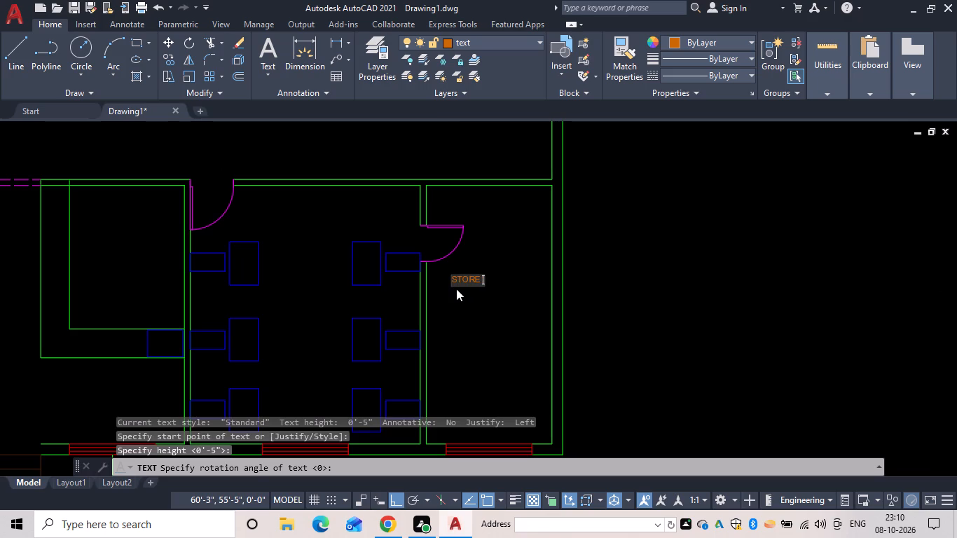
Add the size 8'-10"-8"-0" as a second line beneath the STORE label and finish the text.
{"action": "key", "text": "Return"}
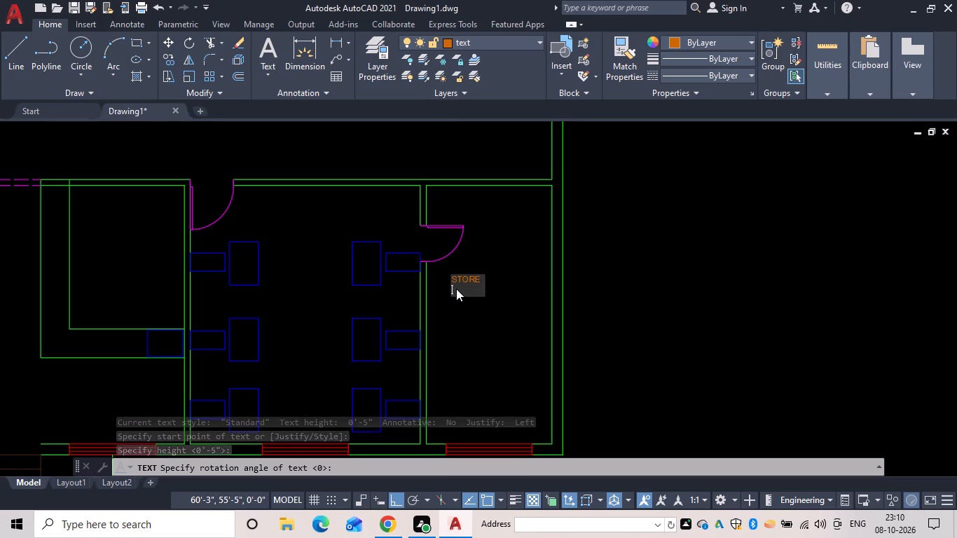
{"action": "type", "text": "8'-0\"X"}
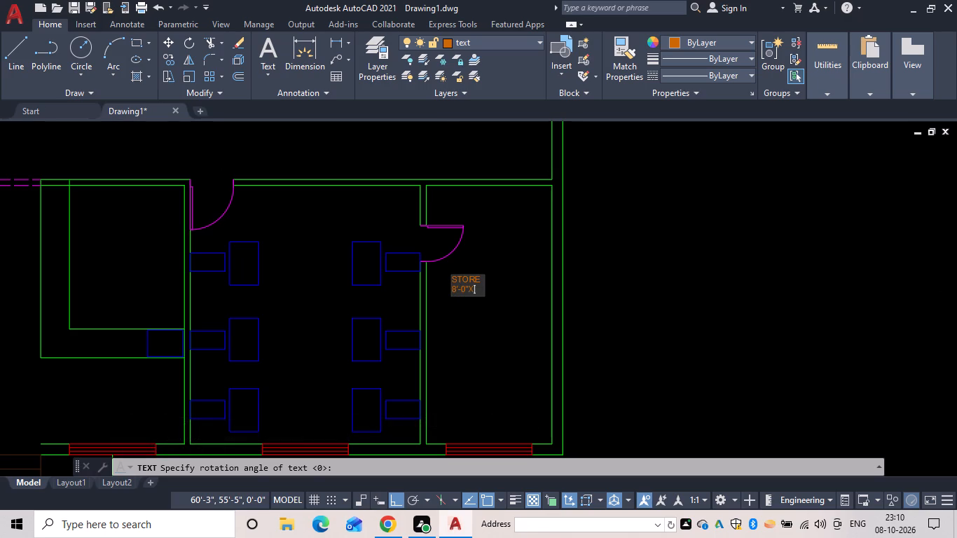
{"action": "key", "text": "BackSpace"}
{"action": "key", "text": "BackSpace"}
{"action": "key", "text": "BackSpace"}
{"action": "type", "text": "10\"-"}
{"action": "type", "text": "8\""}
{"action": "type", "text": "-0\""}
{"action": "key", "text": "Return"}
{"action": "key", "text": "Return"}
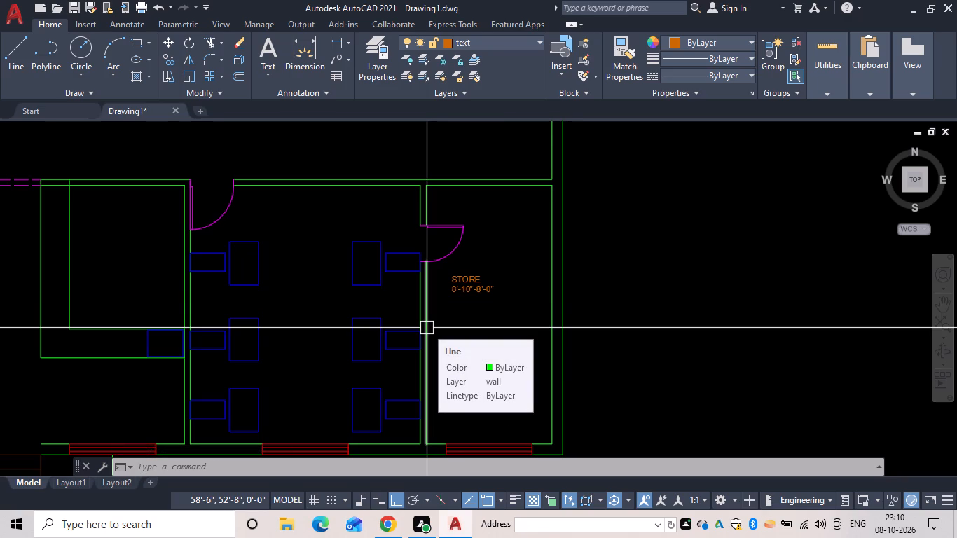
Add text reading ADMINISTRATIONS near the north wall of the six-desk room west of the store, with 5" height and zero rotation.
{"action": "scroll", "coordinate": [289, 214], "scroll_direction": "up", "scroll_amount": 2}
{"action": "middle_click_drag", "start_coordinate": [291, 216], "coordinate": [335, 267]}
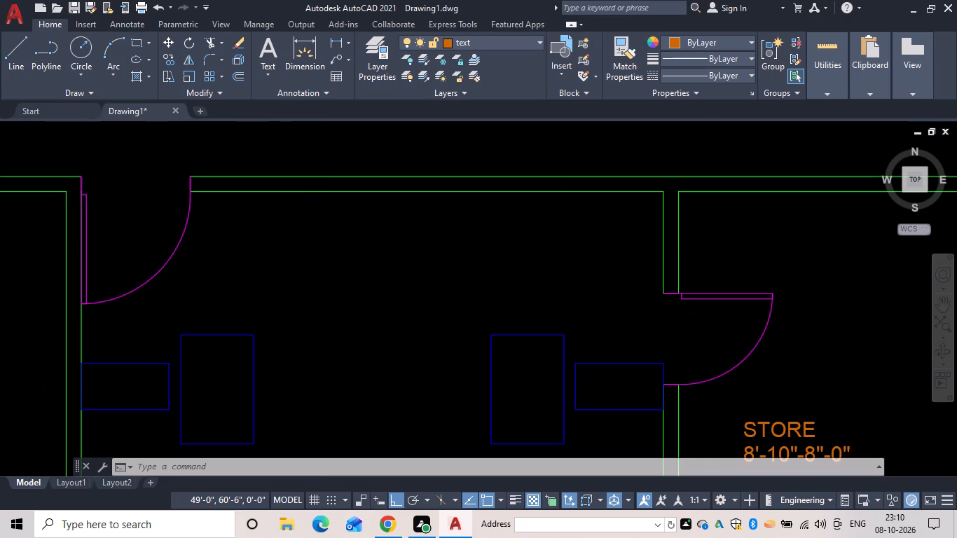
{"action": "type", "text": "TEXT"}
{"action": "key", "text": "space"}
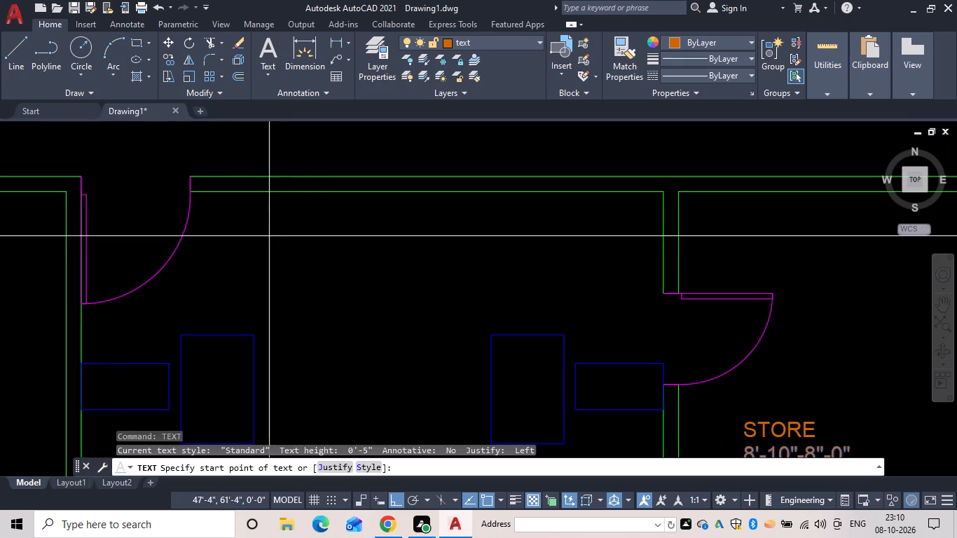
{"action": "left_click_drag", "start_coordinate": [268, 237], "coordinate": [270, 244]}
{"action": "key", "text": "space"}
{"action": "key", "text": "space"}
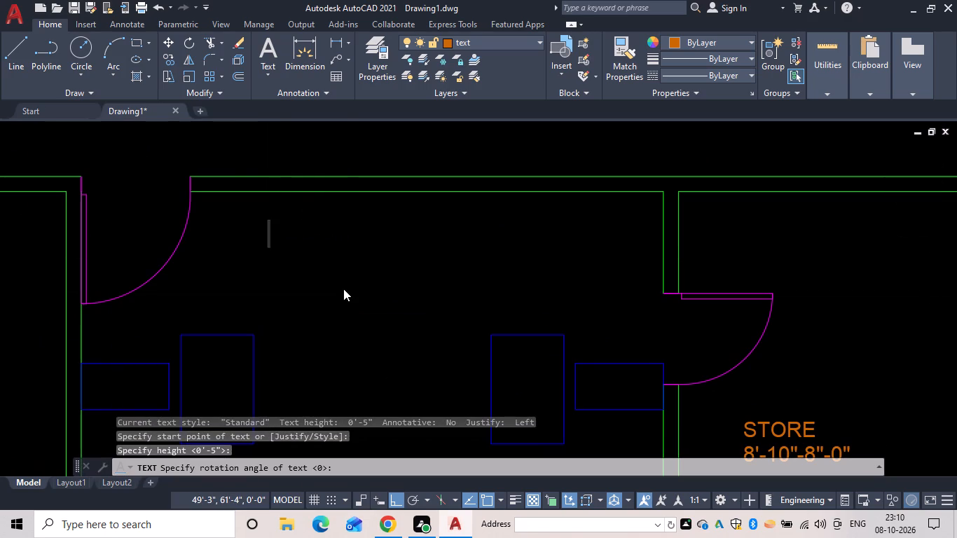
{"action": "key", "text": "a"}
{"action": "type", "text": "DMINI"}
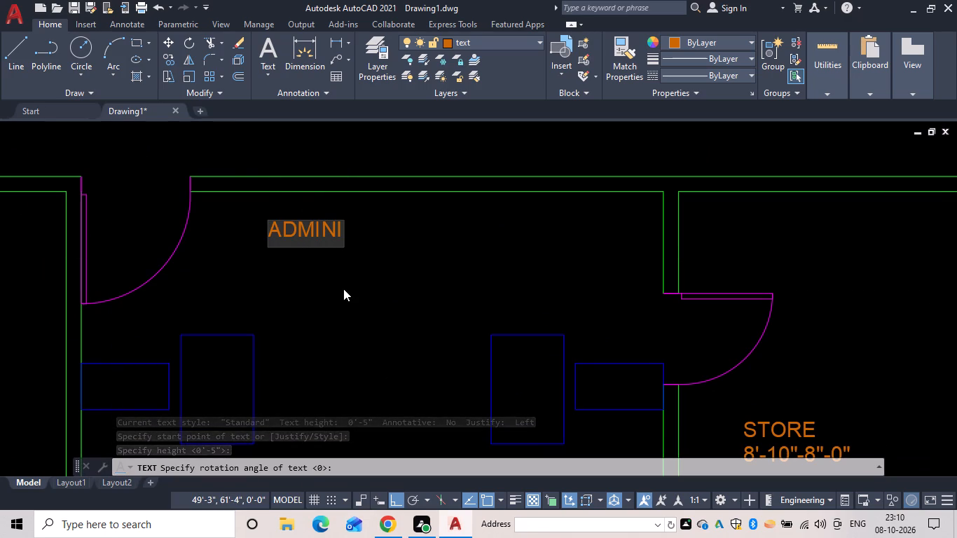
{"action": "type", "text": "NS"}
{"action": "key", "text": "space"}
{"action": "key", "text": "BackSpace"}
{"action": "key", "text": "BackSpace"}
{"action": "key", "text": "BackSpace"}
{"action": "key", "text": "BackSpace"}
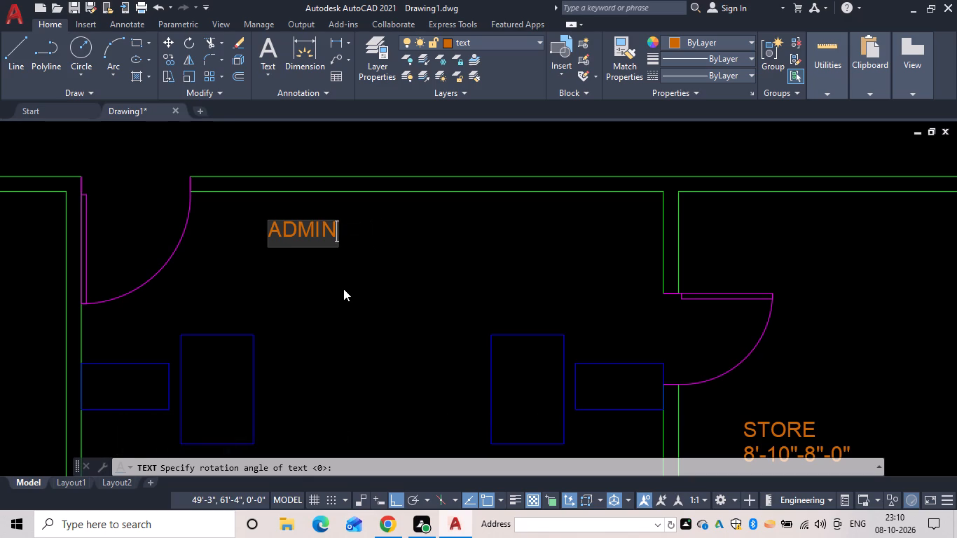
{"action": "type", "text": "IS"}
{"action": "type", "text": "TRATION"}
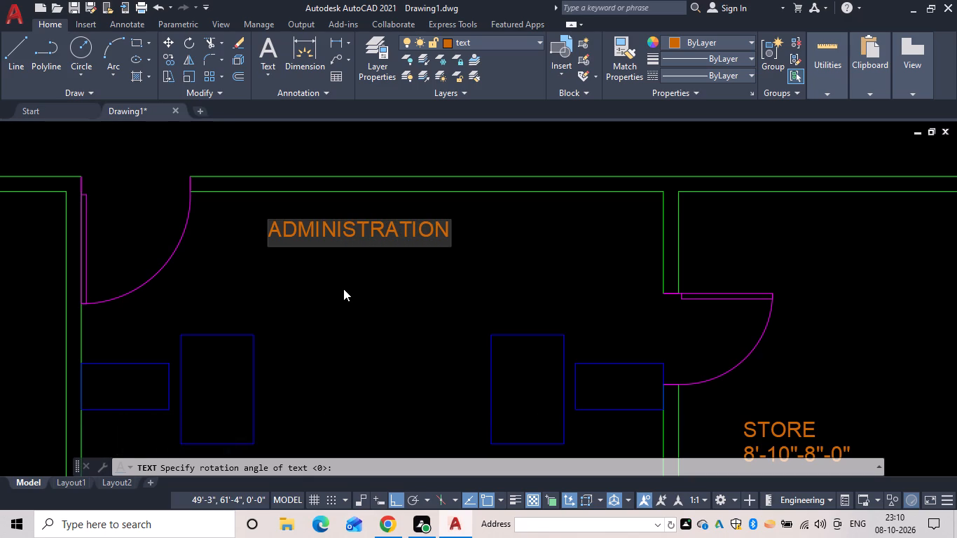
{"action": "key", "text": "s"}
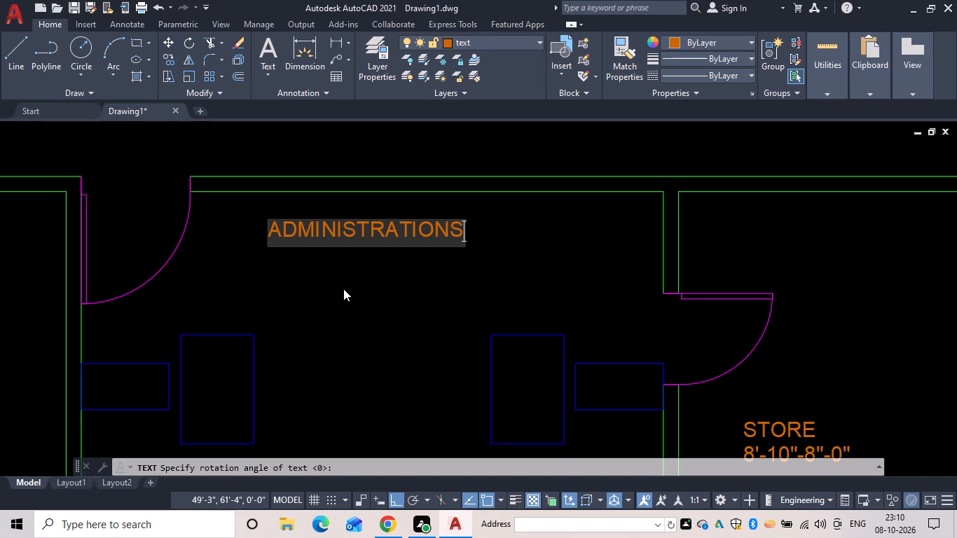
Add the room size 16'-0"X18'-0" as a second line beneath the ADMINISTRATIONS label and finish the text.
{"action": "key", "text": "Return"}
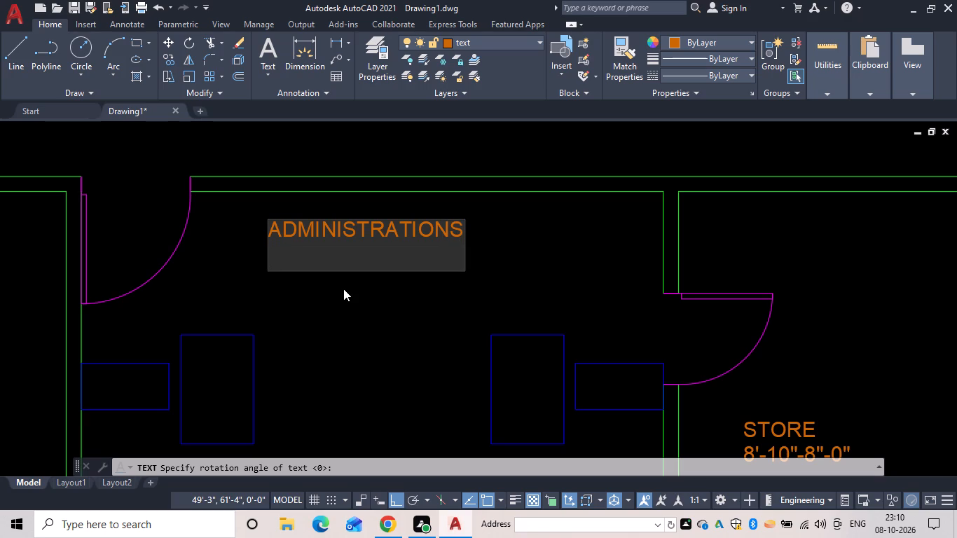
{"action": "type", "text": "16'-0\"X18'-)\""}
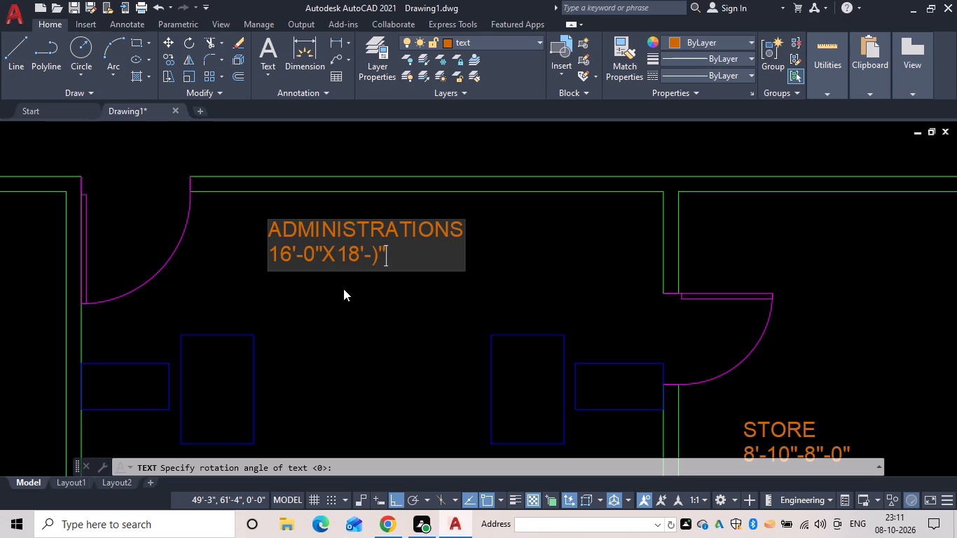
{"action": "key", "text": "BackSpace"}
{"action": "key", "text": "BackSpace"}
{"action": "key", "text": "BackSpace"}
{"action": "key", "text": "0"}
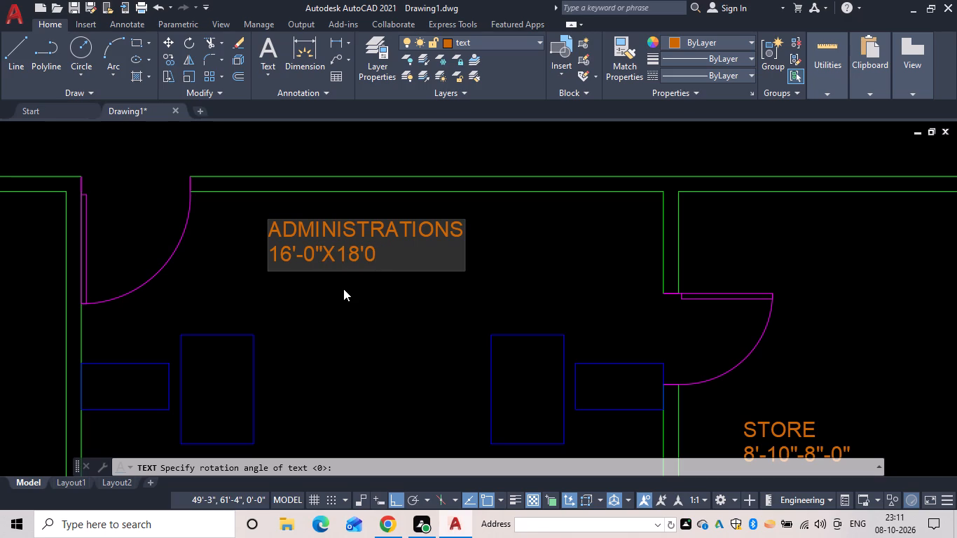
{"action": "key", "text": "BackSpace"}
{"action": "type", "text": "-0\""}
{"action": "key", "text": "Return"}
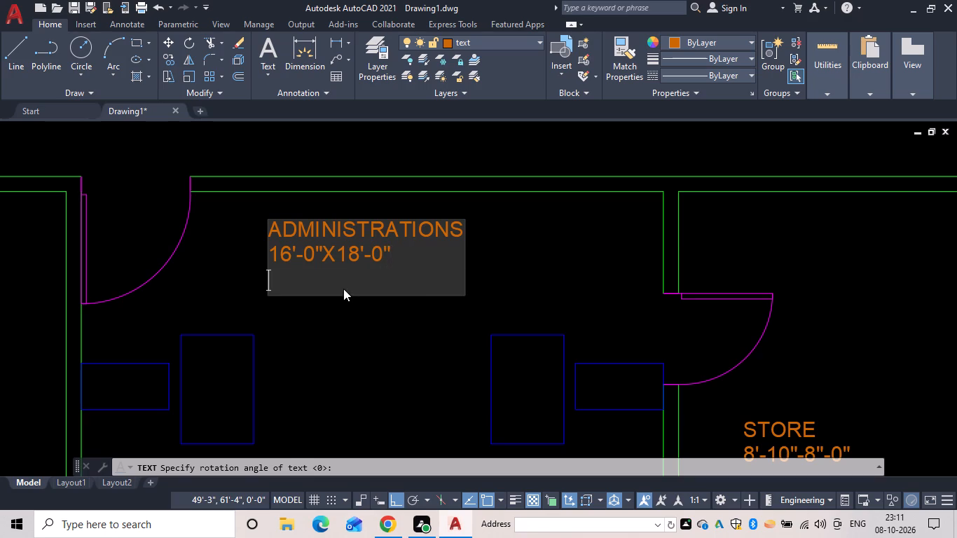
{"action": "key", "text": "Return"}
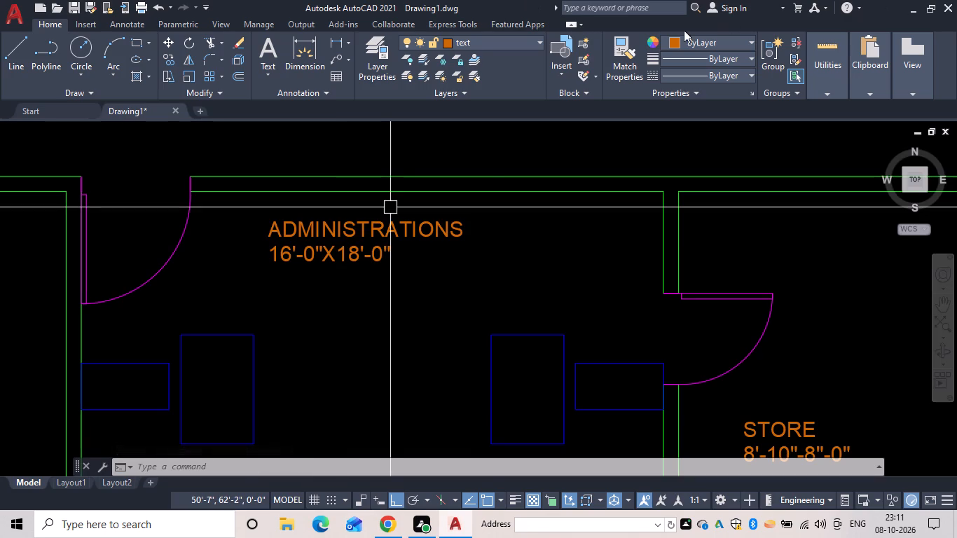
Add text reading RECEPTION near the north wall inside the L-shaped counter west of administrations, with 5" height and zero rotation.
{"action": "scroll", "coordinate": [385, 280], "scroll_direction": "down", "scroll_amount": 2}
{"action": "middle_click_drag", "start_coordinate": [391, 282], "coordinate": [580, 247]}
{"action": "scroll", "coordinate": [362, 260], "scroll_direction": "up", "scroll_amount": 1}
{"action": "middle_click_drag", "start_coordinate": [362, 260], "coordinate": [429, 268]}
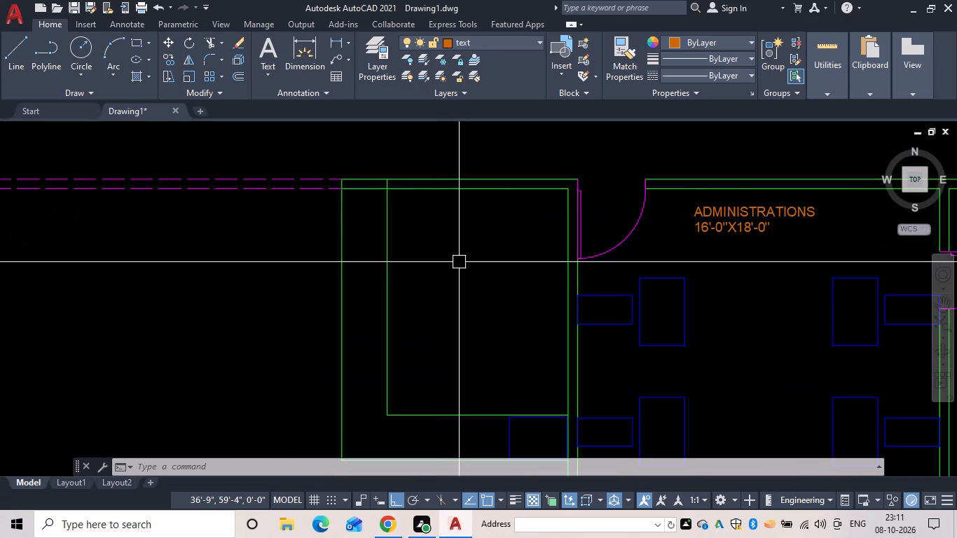
{"action": "type", "text": "TEXT"}
{"action": "key", "text": "space"}
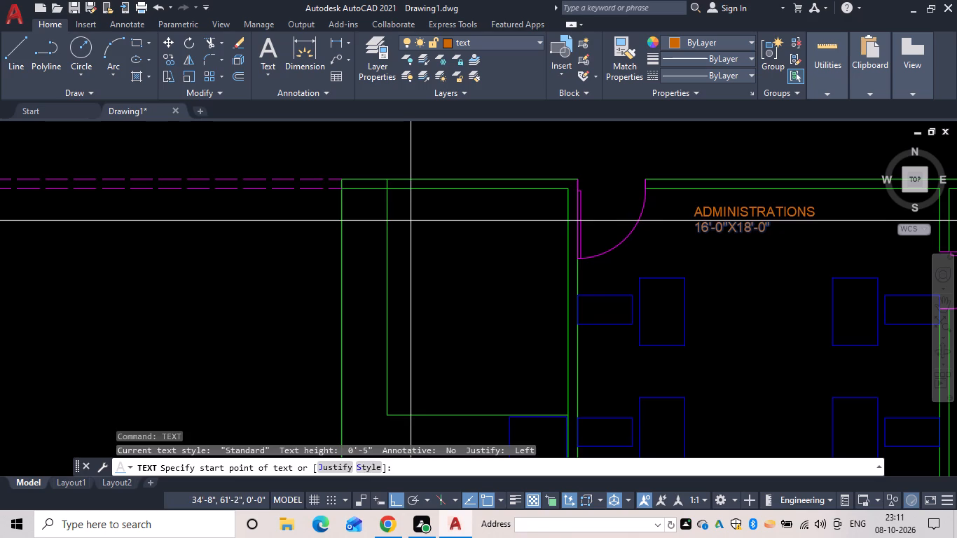
{"action": "left_click_drag", "start_coordinate": [407, 212], "coordinate": [412, 251]}
{"action": "key", "text": "space"}
{"action": "key", "text": "space"}
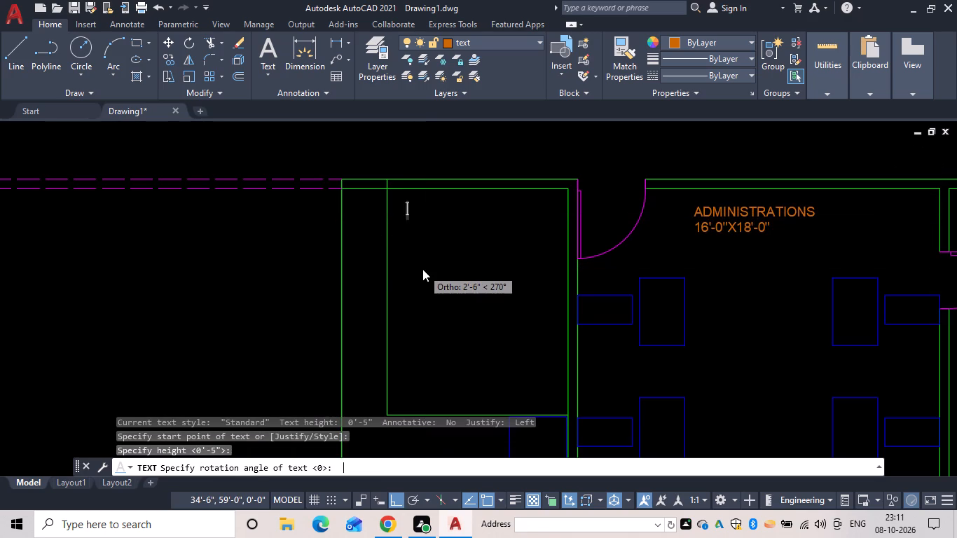
{"action": "type", "text": "RECE"}
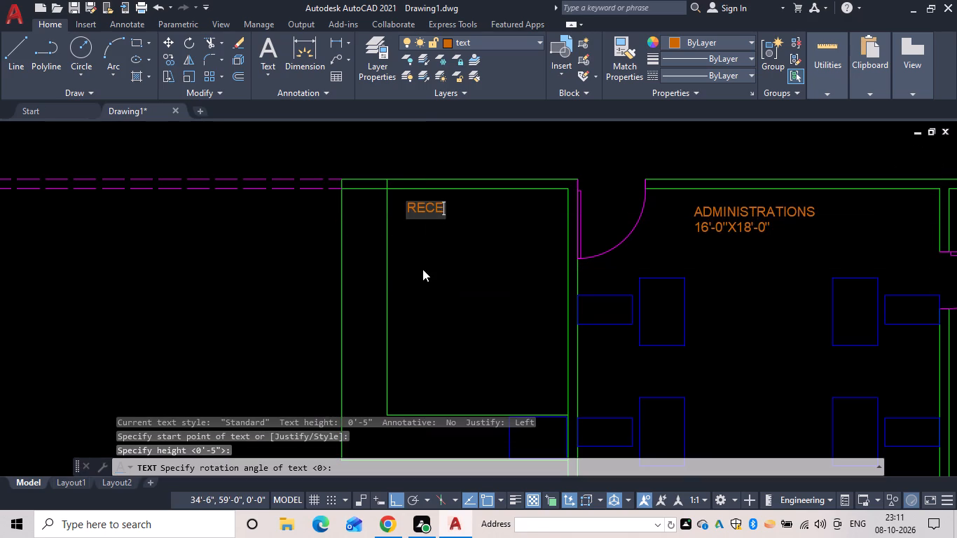
{"action": "type", "text": "PTO"}
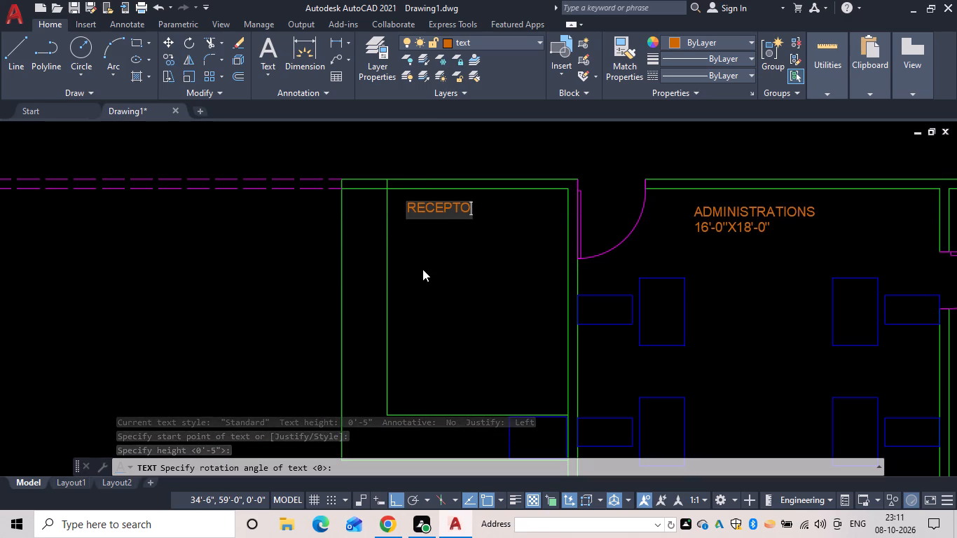
{"action": "key", "text": "BackSpace"}
{"action": "type", "text": "ION"}
{"action": "key", "text": "space"}
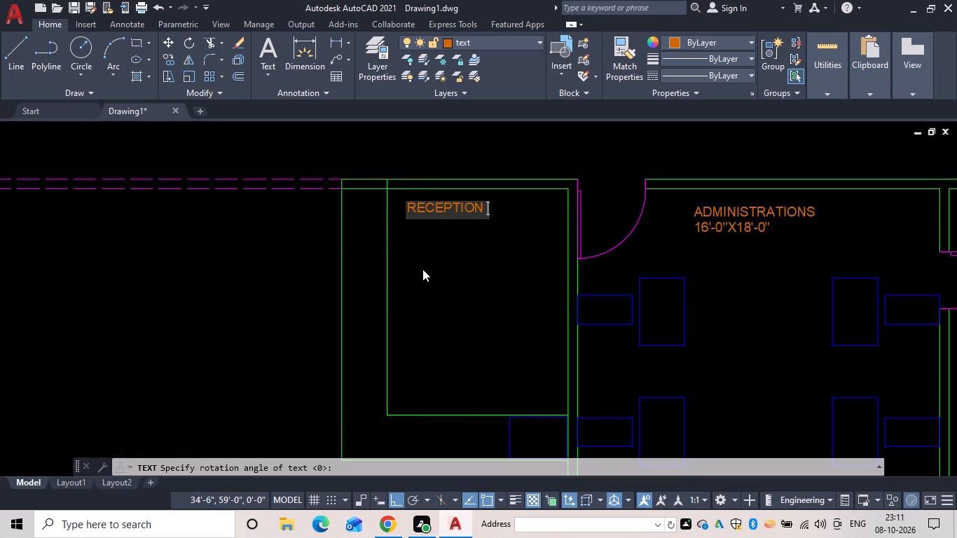
Add the room size 10'-0"X18'-0" as a second line beneath the RECEPTION label and finish the text.
{"action": "key", "text": "Return"}
{"action": "type", "text": "10'-"}
{"action": "type", "text": "0\"X18'-0\""}
{"action": "key", "text": "Return"}
{"action": "key", "text": "Return"}
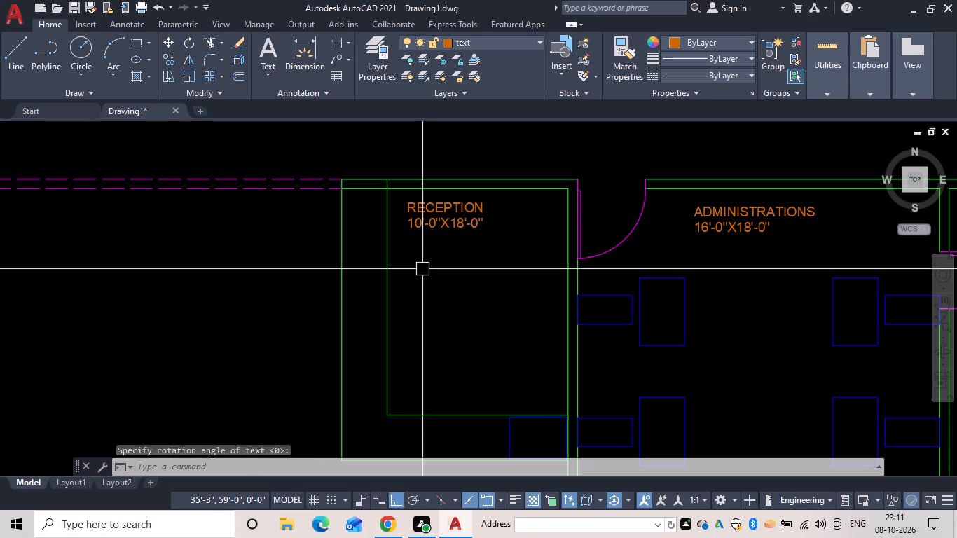
{"action": "key", "text": "Escape"}
Move both lines of the RECEPTION label straight south, farther from the north wall inside the counter area.
{"action": "key", "text": "m"}
{"action": "key", "text": "space"}
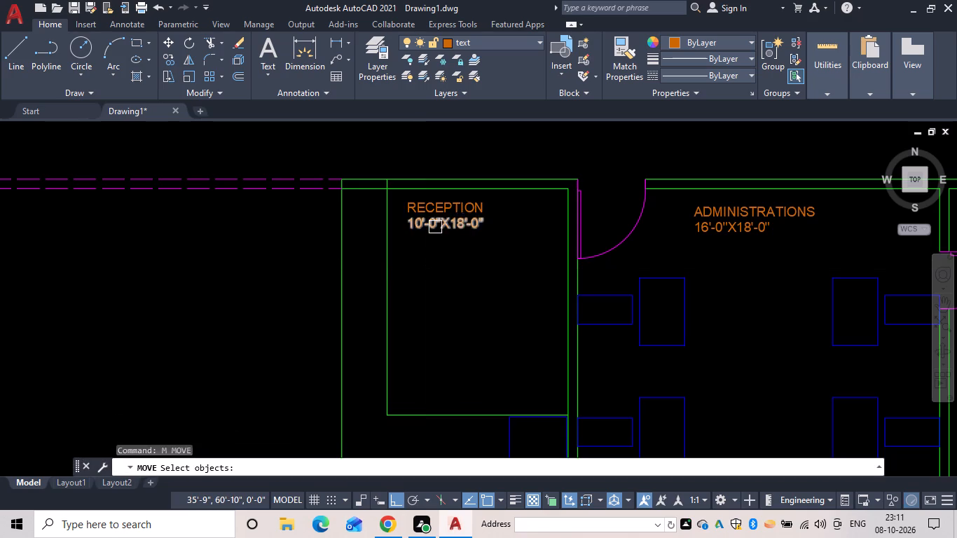
{"action": "left_click", "coordinate": [435, 227]}
{"action": "left_click", "coordinate": [441, 208]}
{"action": "key", "text": "space"}
{"action": "left_click_drag", "start_coordinate": [434, 222], "coordinate": [433, 230]}
{"action": "left_click", "coordinate": [434, 258]}
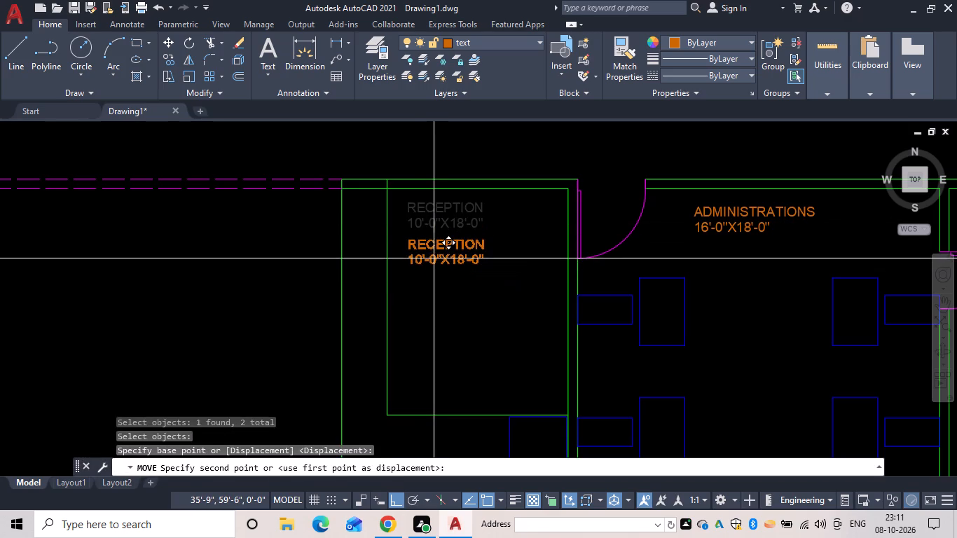
{"action": "key", "text": "Escape"}
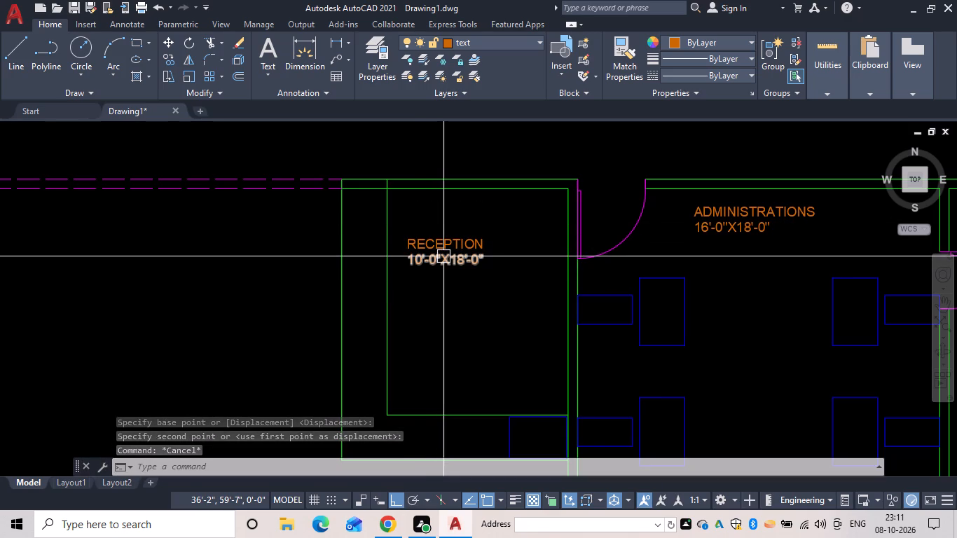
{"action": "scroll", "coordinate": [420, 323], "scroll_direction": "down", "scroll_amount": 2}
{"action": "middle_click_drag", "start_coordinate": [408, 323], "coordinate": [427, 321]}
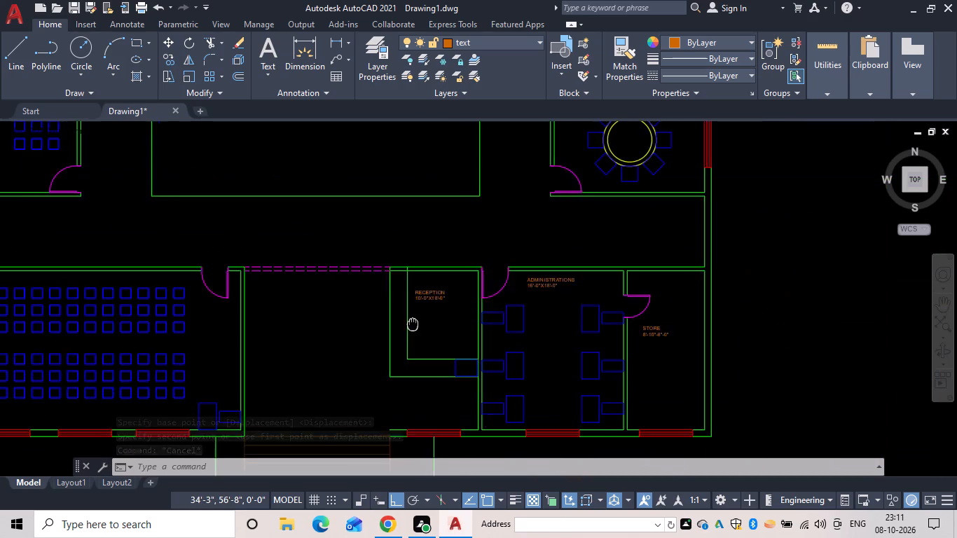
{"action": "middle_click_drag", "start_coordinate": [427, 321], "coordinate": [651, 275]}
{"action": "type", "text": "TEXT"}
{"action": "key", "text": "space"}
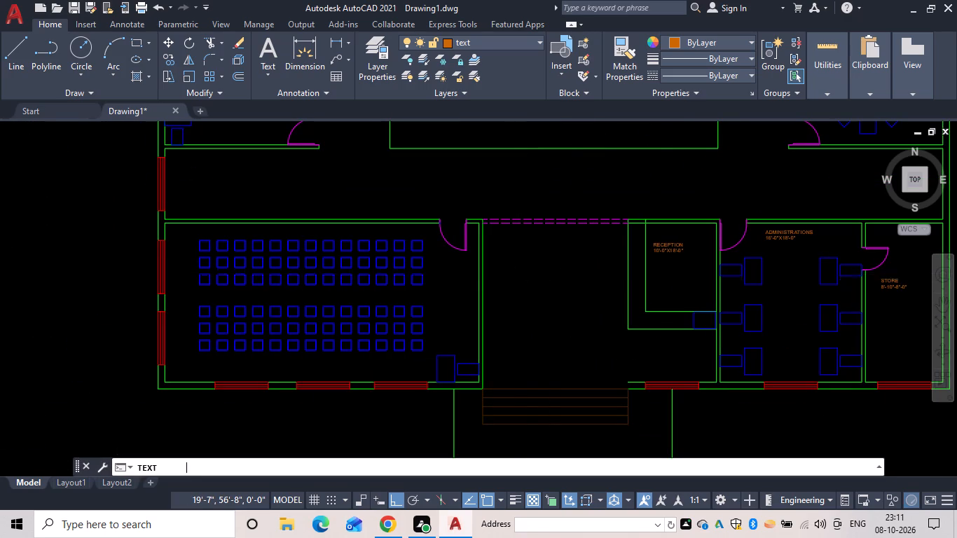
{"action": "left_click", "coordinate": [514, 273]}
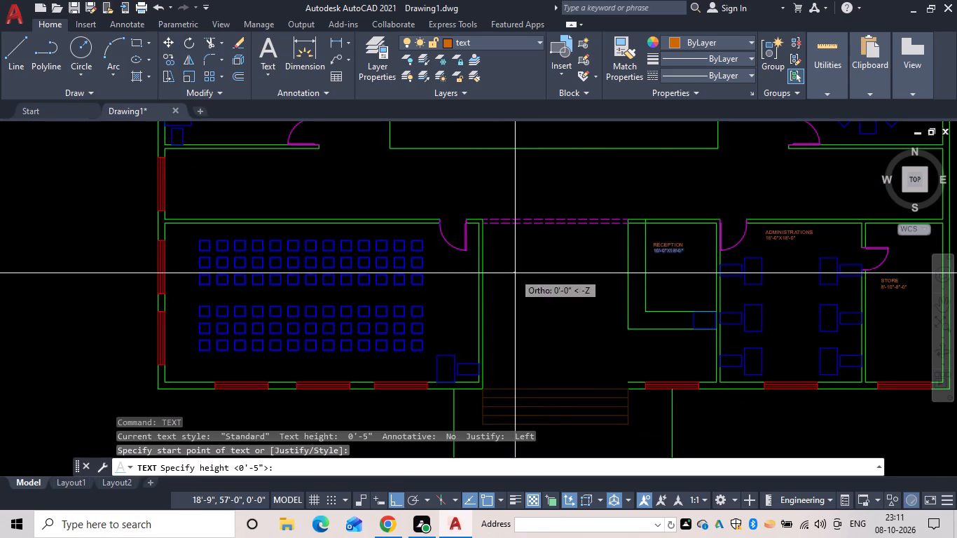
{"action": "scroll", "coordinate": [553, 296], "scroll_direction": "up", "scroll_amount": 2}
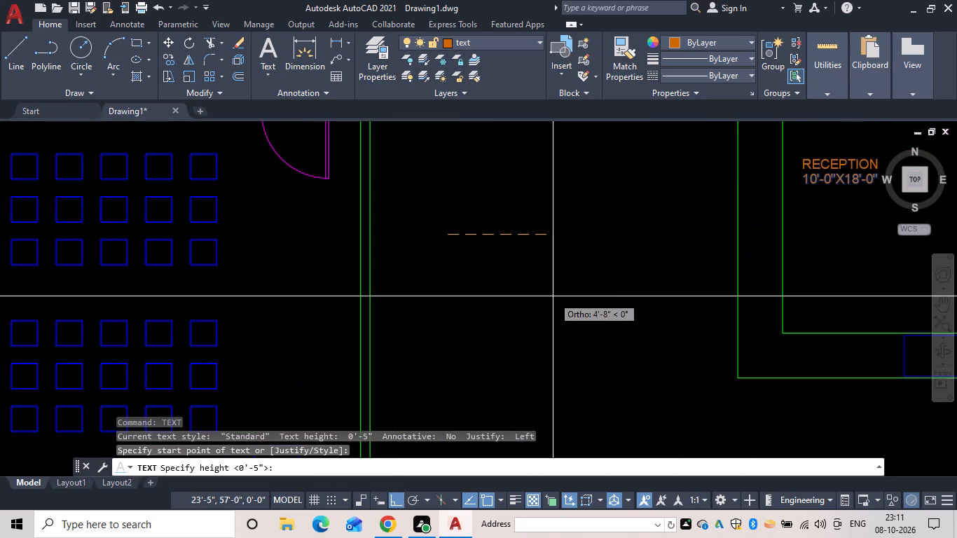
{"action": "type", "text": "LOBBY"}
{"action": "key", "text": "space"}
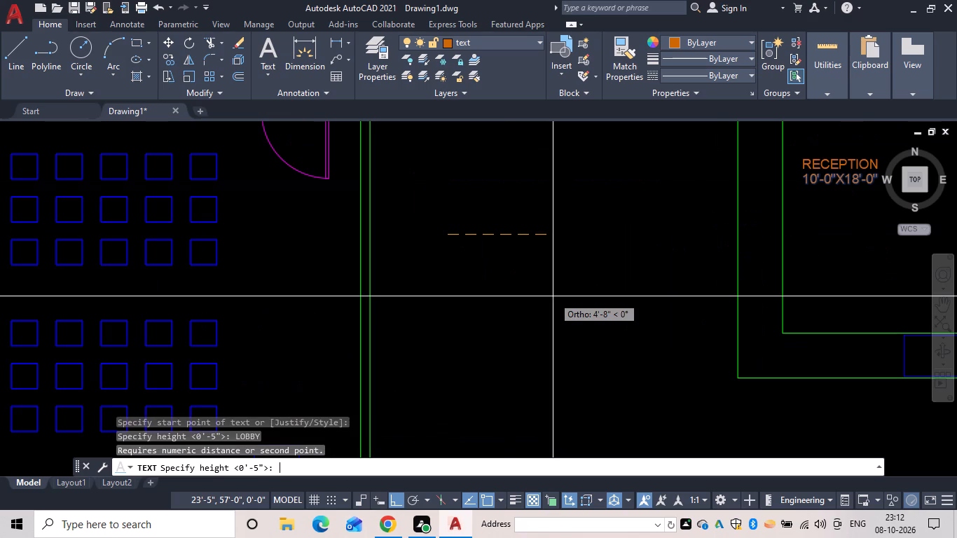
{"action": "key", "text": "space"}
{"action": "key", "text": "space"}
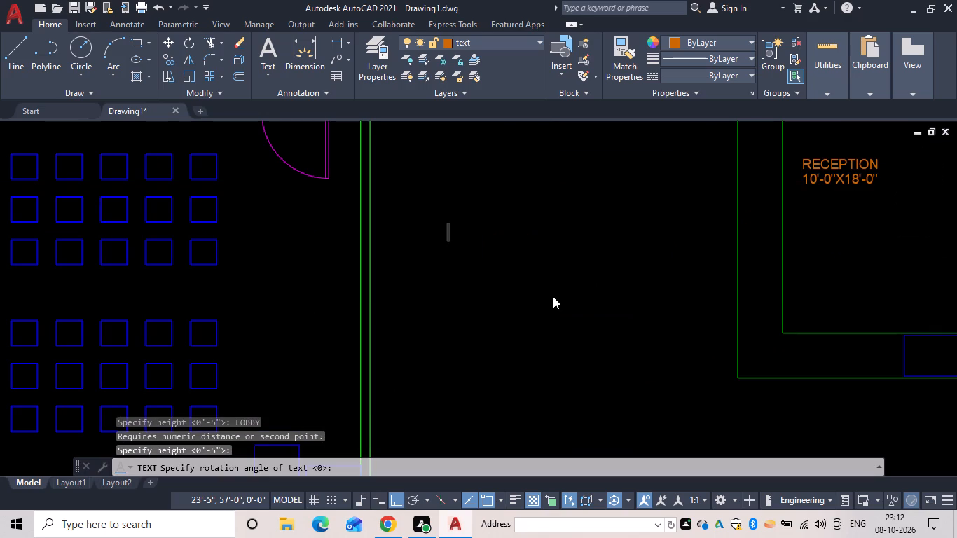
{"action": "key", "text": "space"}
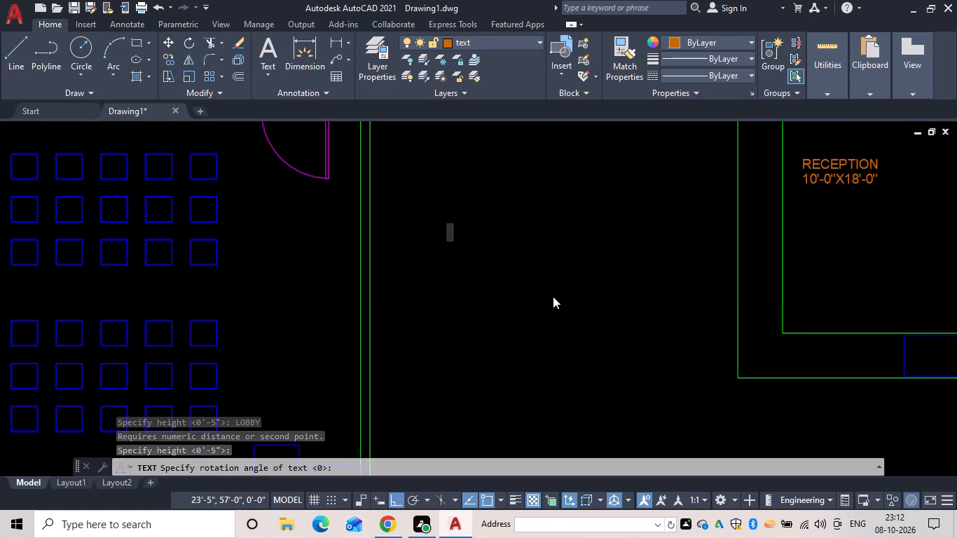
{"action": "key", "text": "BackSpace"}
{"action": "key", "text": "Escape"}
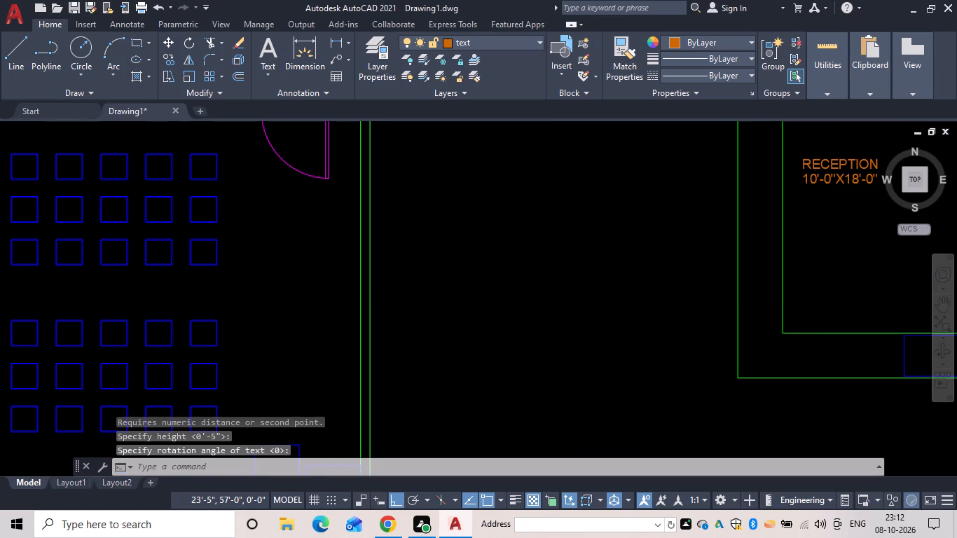
Add text reading LOBBY in the open entrance area west of reception, near its west wall, with 5" height and zero rotation.
{"action": "key", "text": "space"}
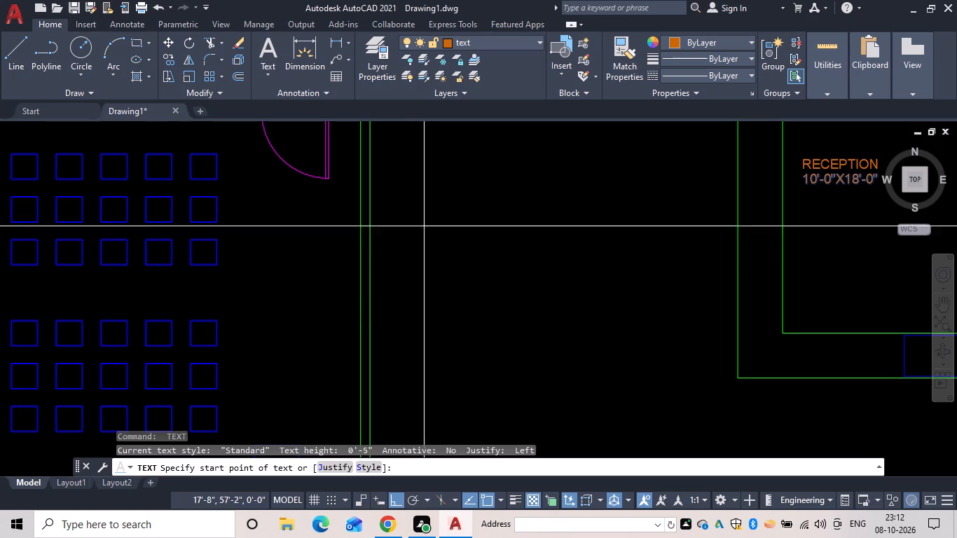
{"action": "left_click", "coordinate": [420, 238]}
{"action": "key", "text": "space"}
{"action": "key", "text": "space"}
{"action": "key", "text": "space"}
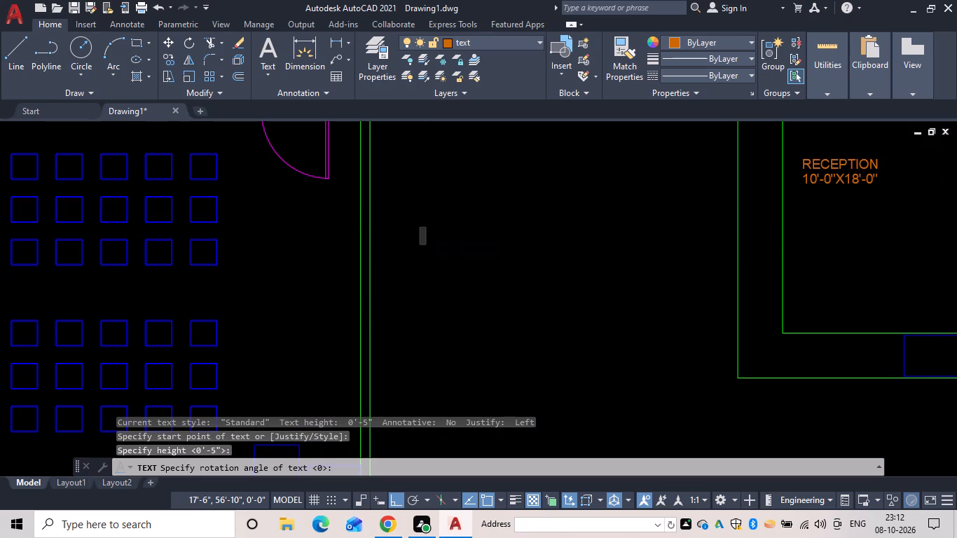
{"action": "type", "text": "LO"}
{"action": "type", "text": "BBY"}
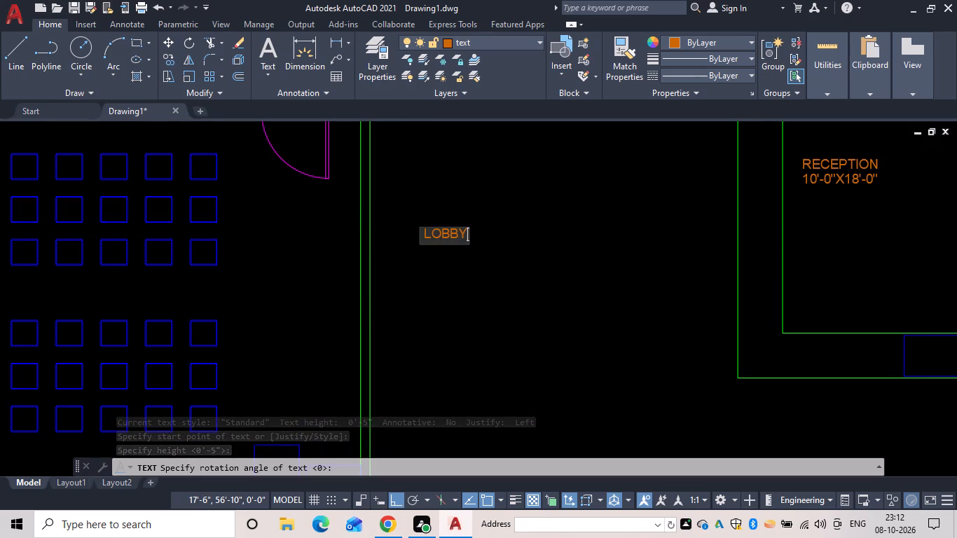
{"action": "key", "text": "space"}
Add the size 16'-8"X18'-0" as a second line beneath the LOBBY label and finish the text.
{"action": "key", "text": "Return"}
{"action": "key", "text": "1"}
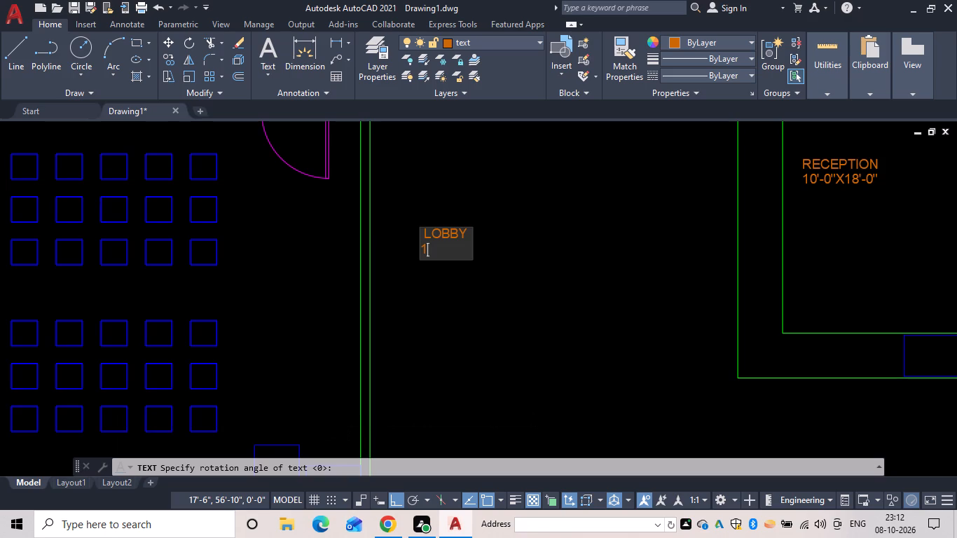
{"action": "type", "text": "6'-"}
{"action": "type", "text": "8\""}
{"action": "type", "text": "X18'-)\""}
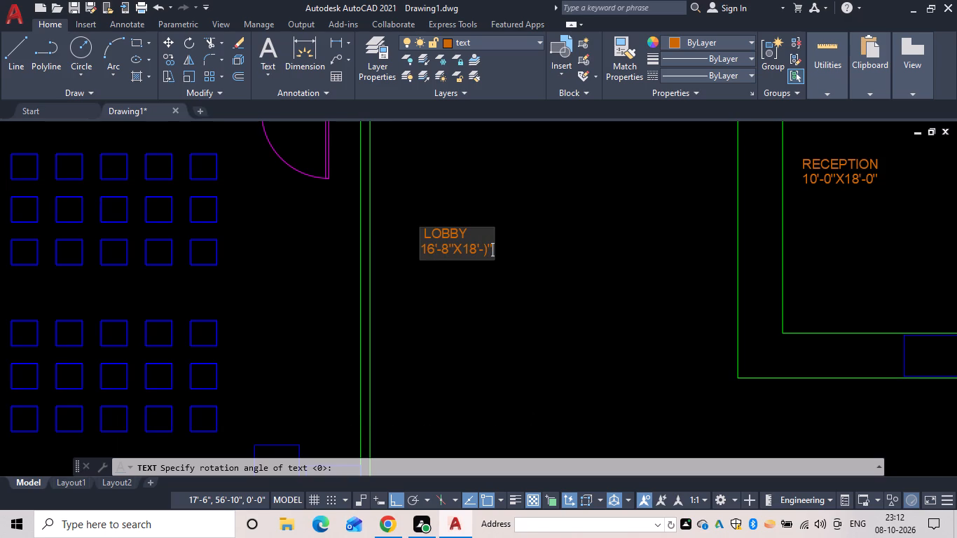
{"action": "key", "text": "BackSpace"}
{"action": "key", "text": "BackSpace"}
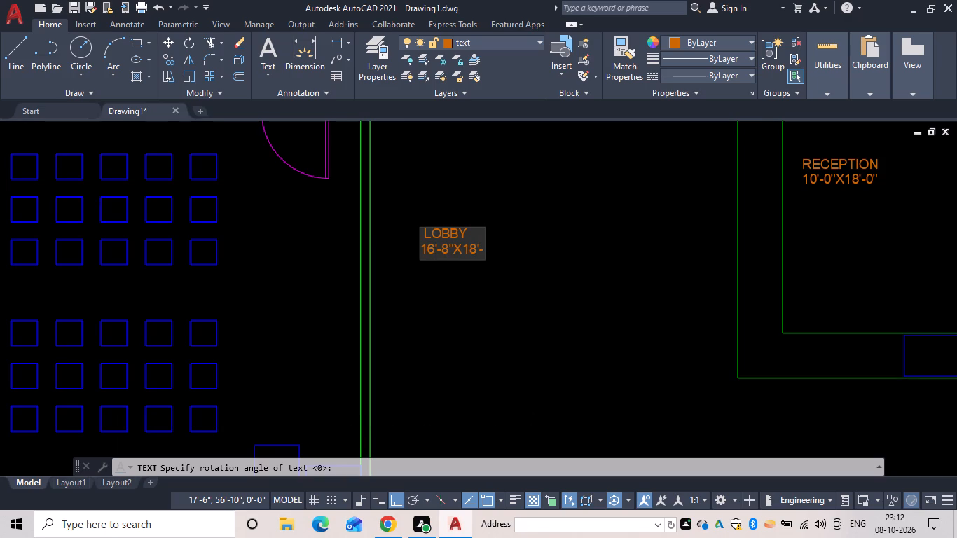
{"action": "type", "text": "0\""}
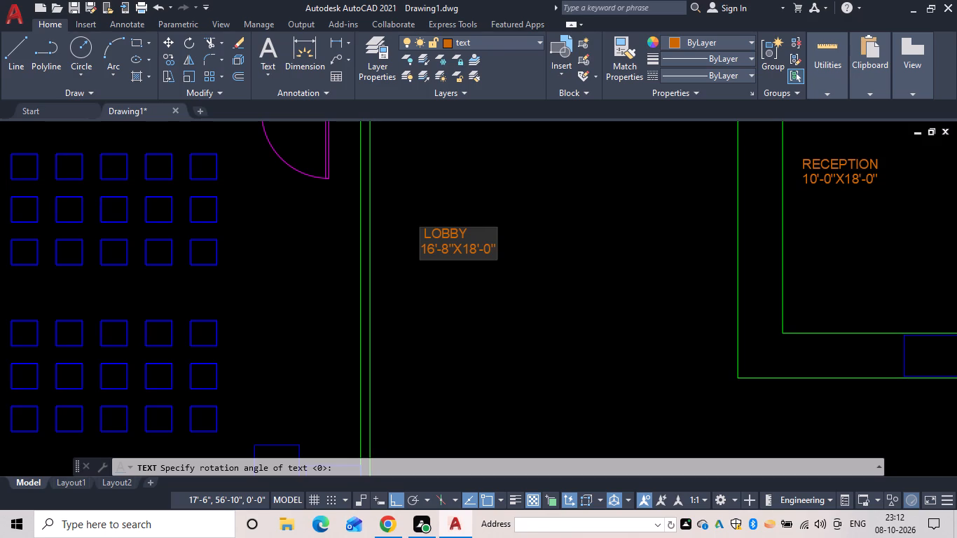
{"action": "key", "text": "Return"}
{"action": "key", "text": "Return"}
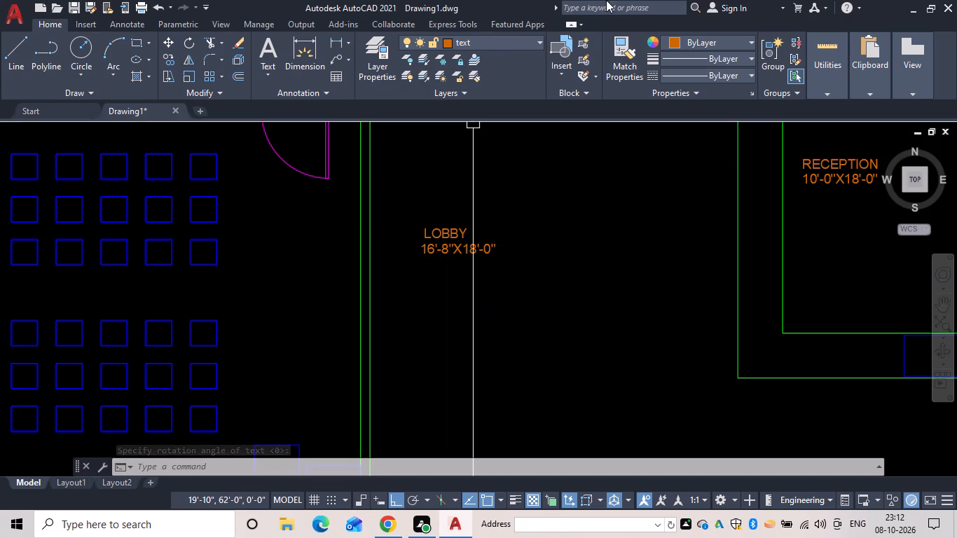
Add text reading CLASS ROOM east of the seat rows in the room west of the lobby, with 5" height and zero rotation.
{"action": "middle_click_drag", "start_coordinate": [226, 297], "coordinate": [312, 286]}
{"action": "scroll", "coordinate": [312, 286], "scroll_direction": "up", "scroll_amount": 2}
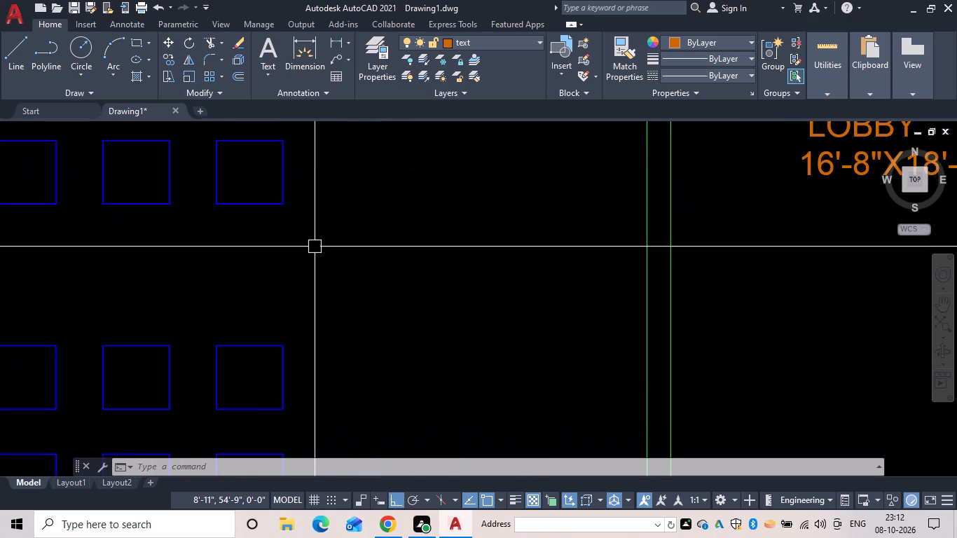
{"action": "key", "text": "space"}
{"action": "left_click_drag", "start_coordinate": [305, 224], "coordinate": [308, 232]}
{"action": "key", "text": "space"}
{"action": "key", "text": "space"}
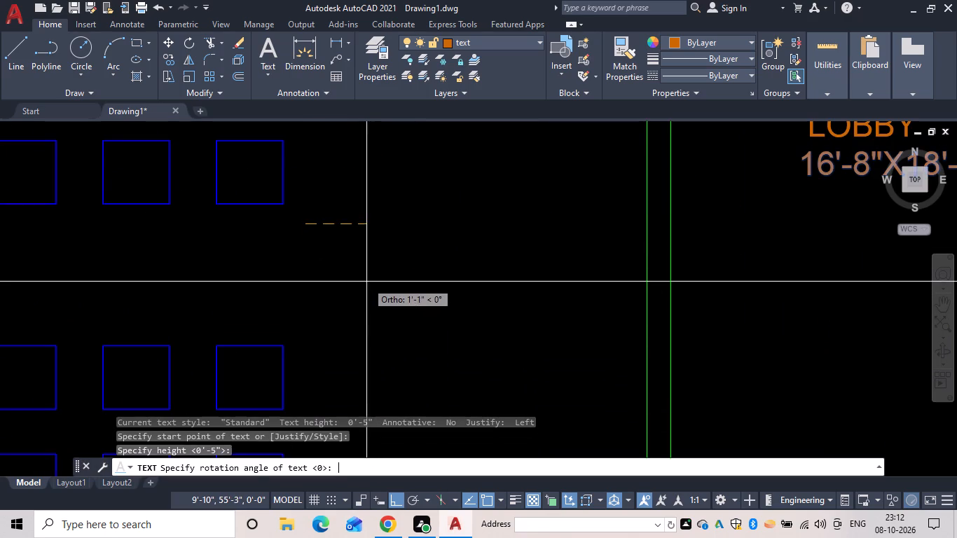
{"action": "type", "text": "CLASS ROOM"}
{"action": "key", "text": "space"}
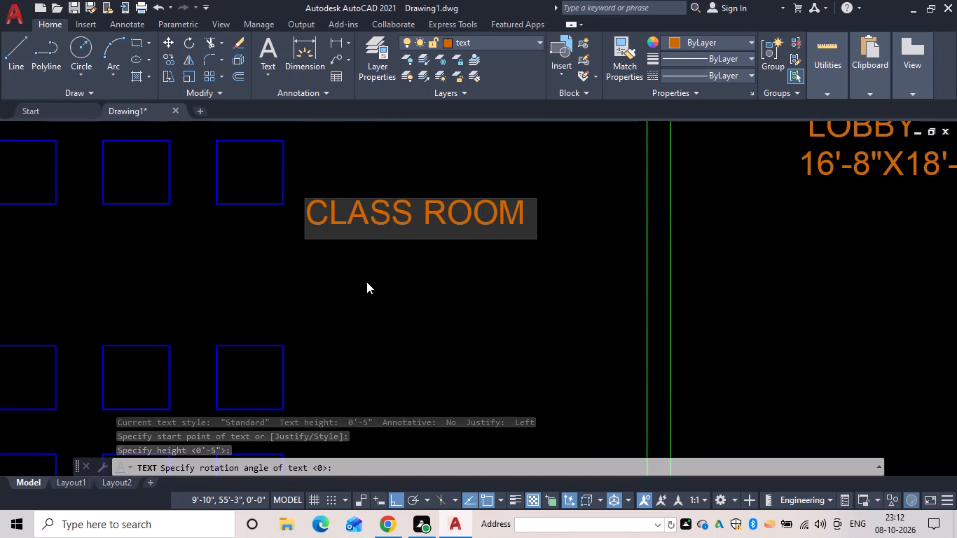
Add the room size 16'-8"X18'-0" as a second line beneath the CLASS ROOM label and finish the text.
{"action": "key", "text": "Return"}
{"action": "key", "text": "1"}
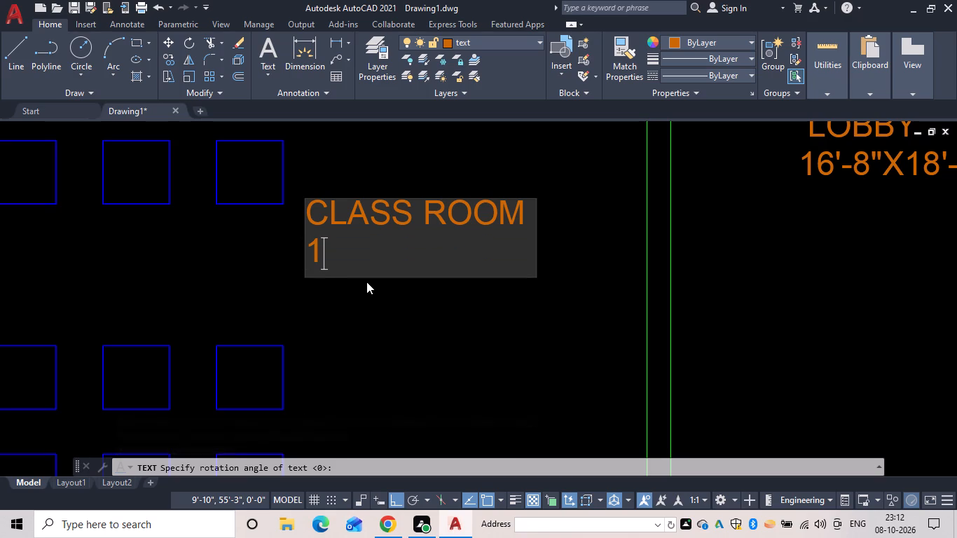
{"action": "type", "text": "6'-"}
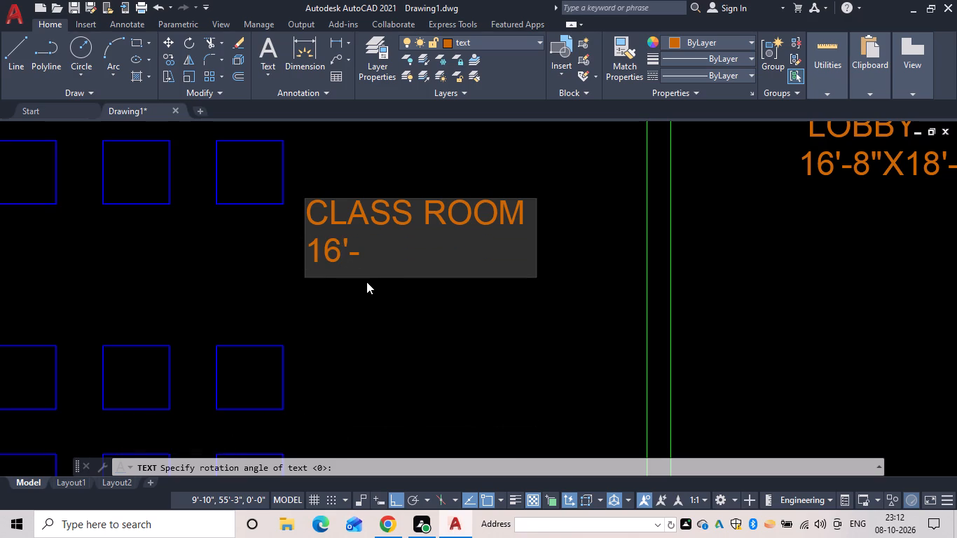
{"action": "type", "text": "8\""}
{"action": "type", "text": "X"}
{"action": "key", "text": "space"}
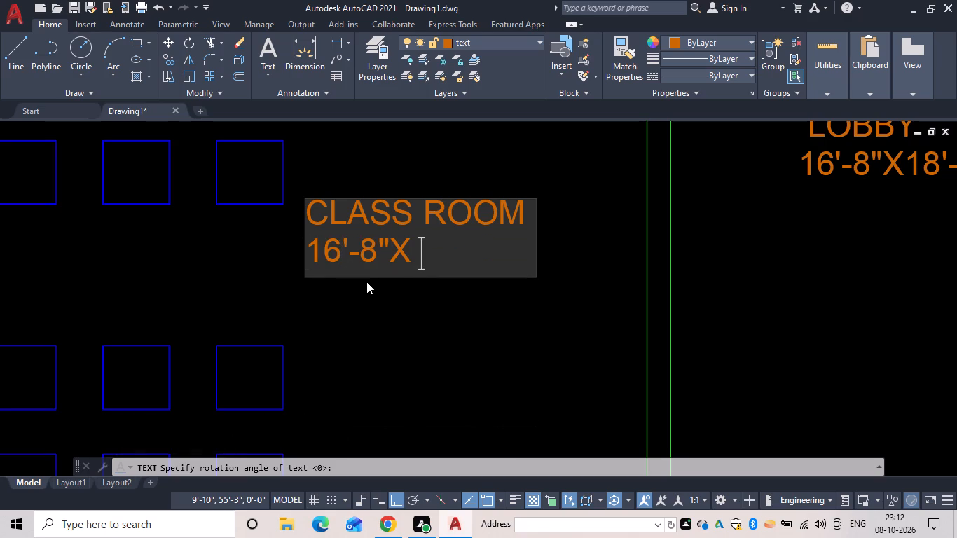
{"action": "key", "text": "BackSpace"}
{"action": "type", "text": "18'-0\""}
{"action": "key", "text": "Return"}
{"action": "key", "text": "Return"}
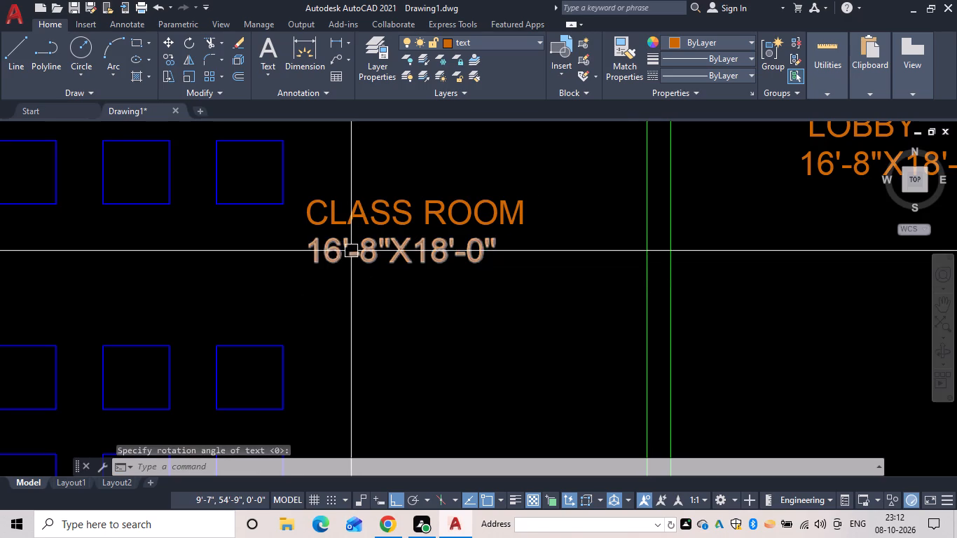
Start single-line text just south of the seat rows in the west wing's southernmost classroom, with 5" height and zero rotation.
{"action": "scroll", "coordinate": [308, 256], "scroll_direction": "down", "scroll_amount": 3}
{"action": "middle_click_drag", "start_coordinate": [336, 283], "coordinate": [336, 284]}
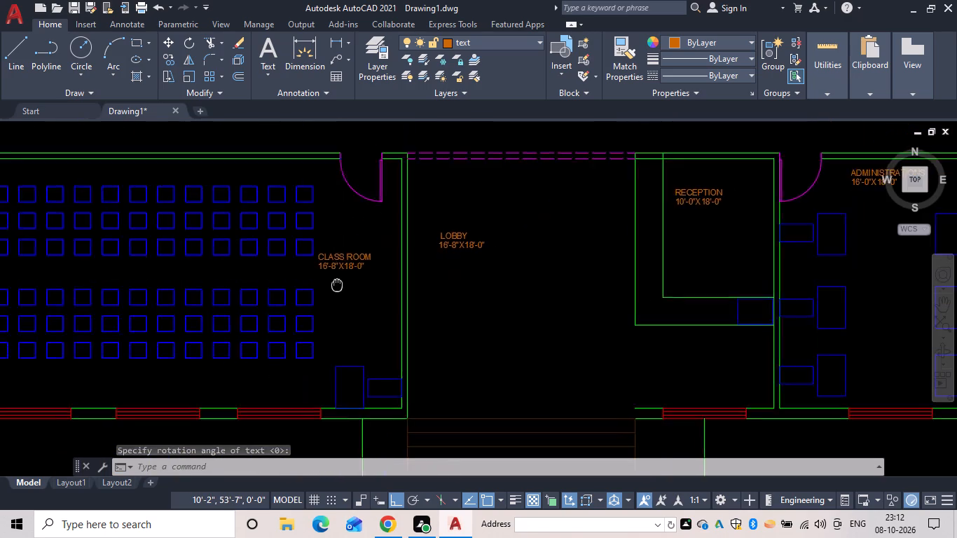
{"action": "scroll", "coordinate": [336, 284], "scroll_direction": "down", "scroll_amount": 2}
{"action": "middle_click_drag", "start_coordinate": [336, 284], "coordinate": [380, 313]}
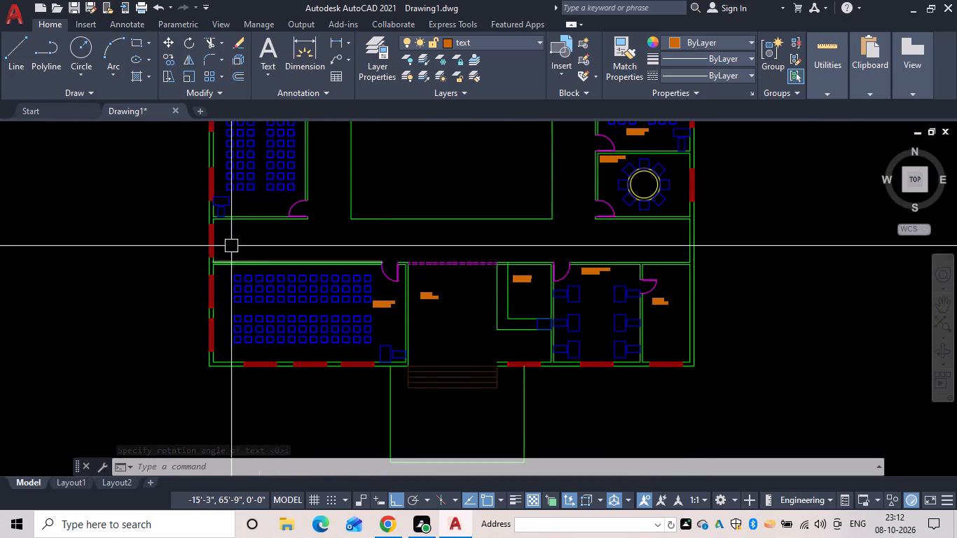
{"action": "scroll", "coordinate": [275, 217], "scroll_direction": "up", "scroll_amount": 2}
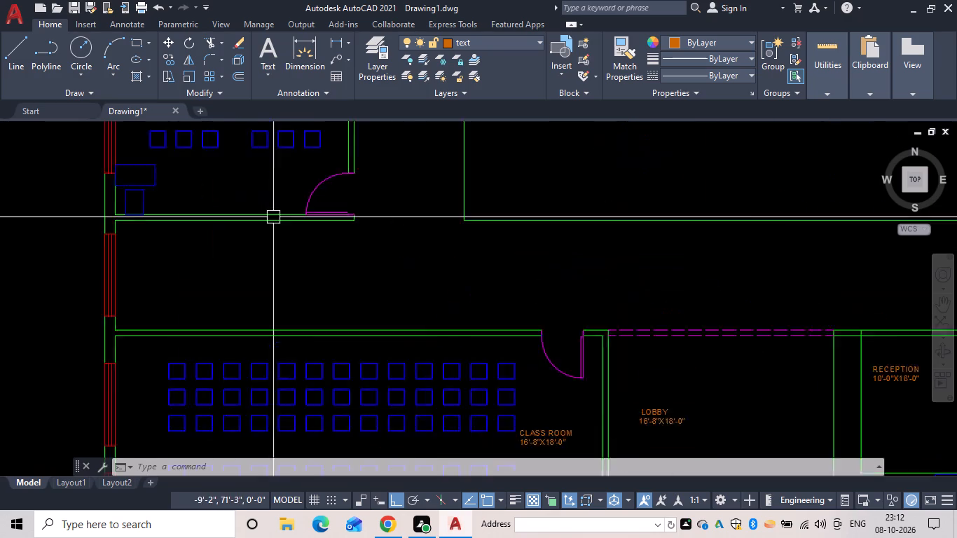
{"action": "scroll", "coordinate": [271, 218], "scroll_direction": "up", "scroll_amount": 1}
{"action": "middle_click_drag", "start_coordinate": [245, 212], "coordinate": [347, 347]}
{"action": "middle_click", "coordinate": [295, 284]}
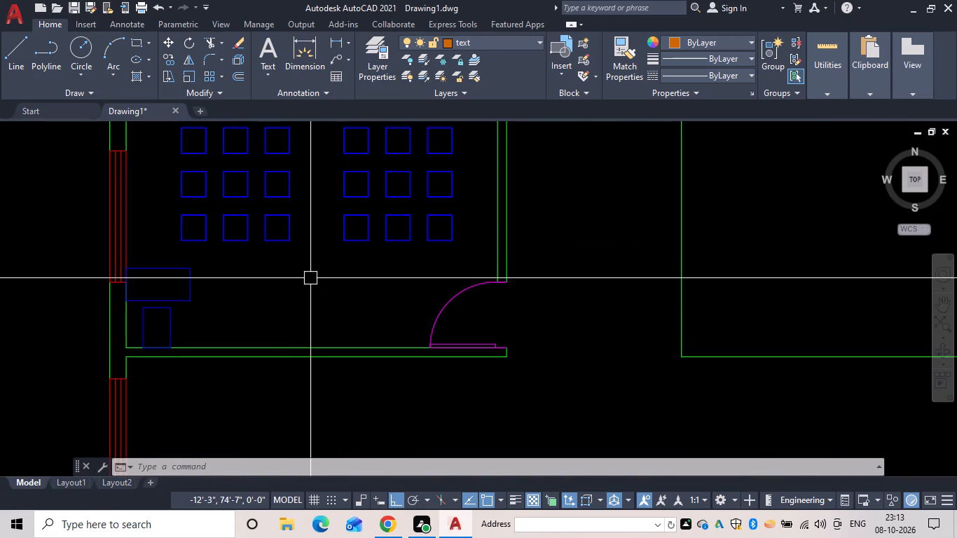
{"action": "type", "text": "TEXT"}
{"action": "key", "text": "space"}
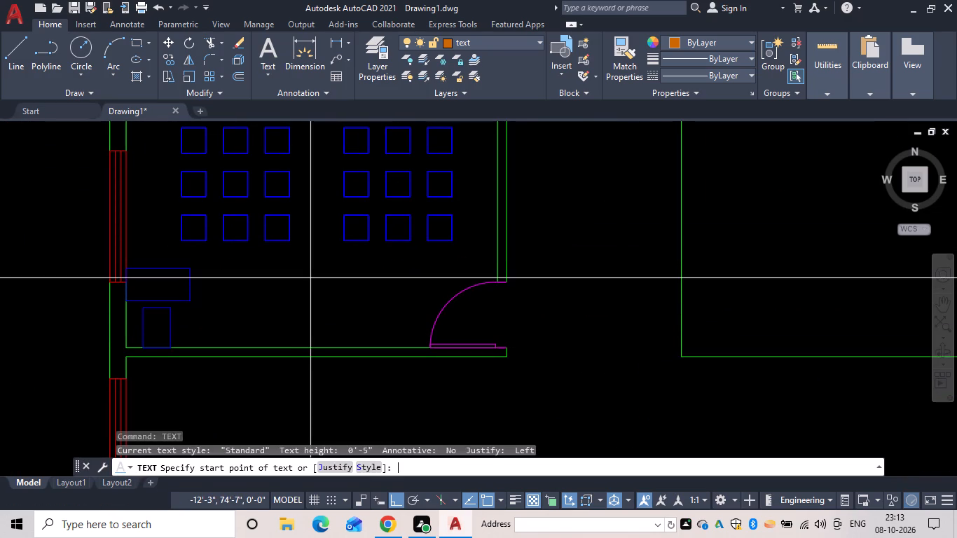
{"action": "left_click_drag", "start_coordinate": [245, 262], "coordinate": [252, 275]}
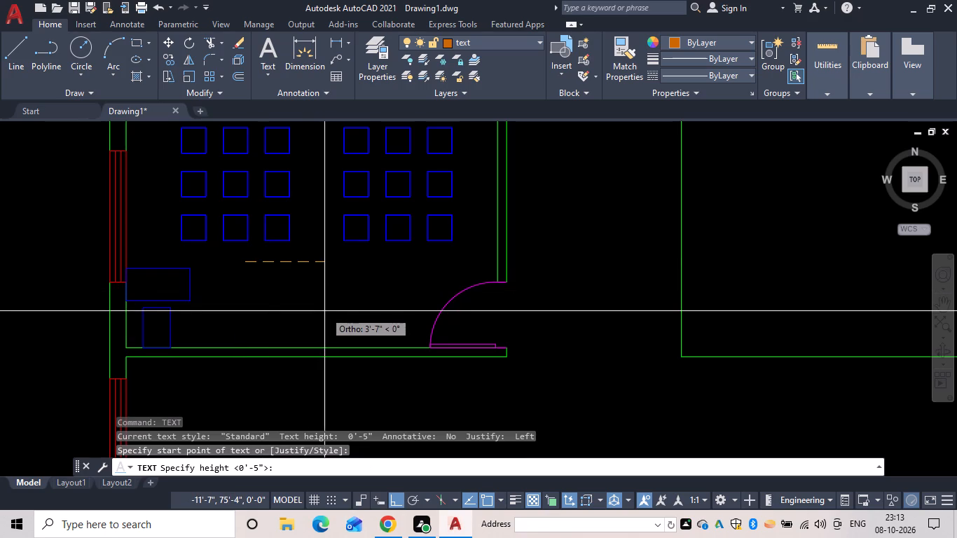
{"action": "type", "text": "CLASS"}
{"action": "key", "text": "space"}
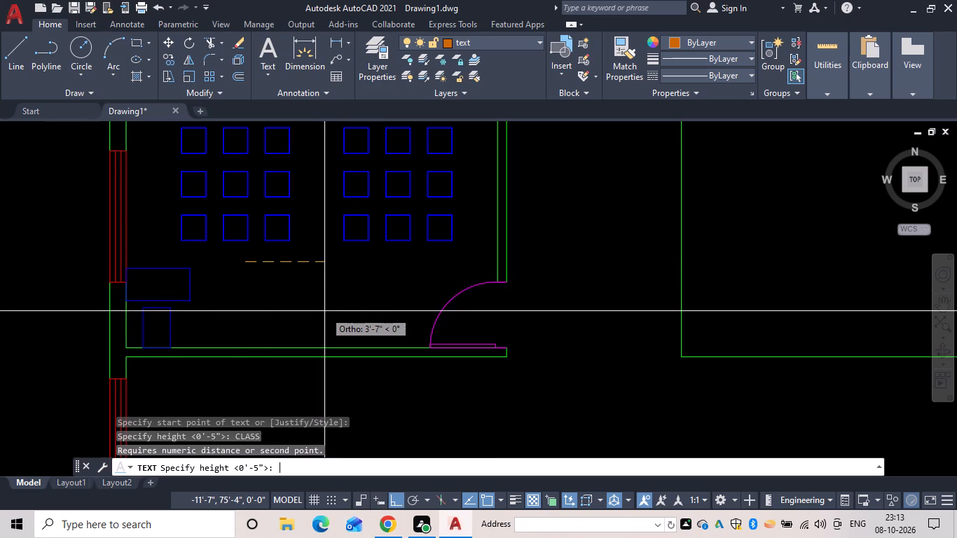
{"action": "key", "text": "space"}
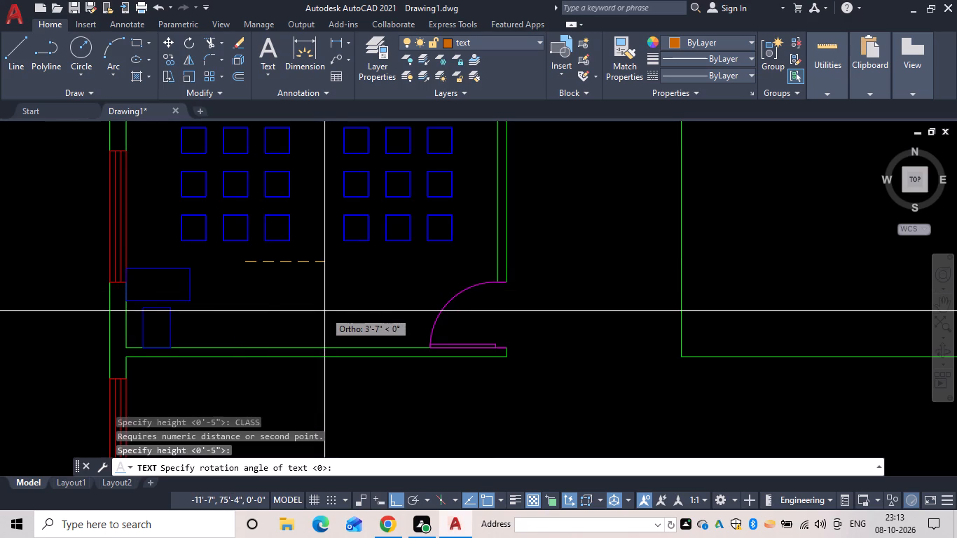
{"action": "key", "text": "space"}
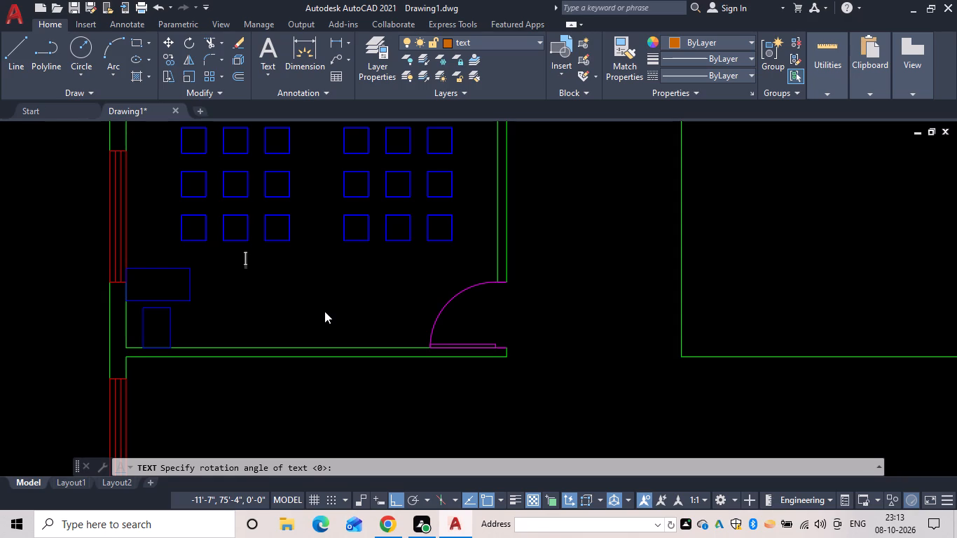
Examine the west wing classrooms, their walls and the adjoining corridor before filling in the label.
{"action": "scroll", "coordinate": [414, 350], "scroll_direction": "down", "scroll_amount": 1}
{"action": "scroll", "coordinate": [301, 420], "scroll_direction": "down", "scroll_amount": 2}
{"action": "middle_click_drag", "start_coordinate": [308, 423], "coordinate": [310, 466]}
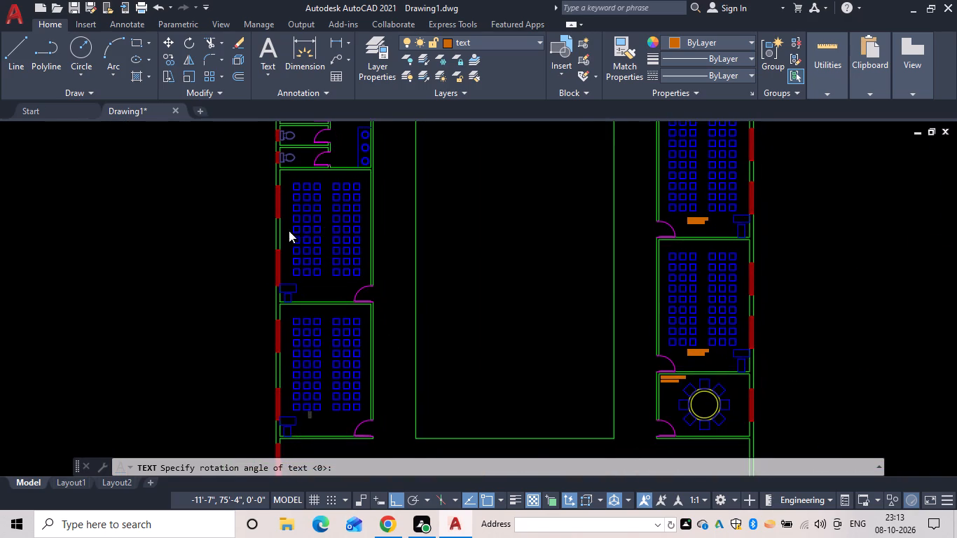
{"action": "scroll", "coordinate": [259, 231], "scroll_direction": "up", "scroll_amount": 4}
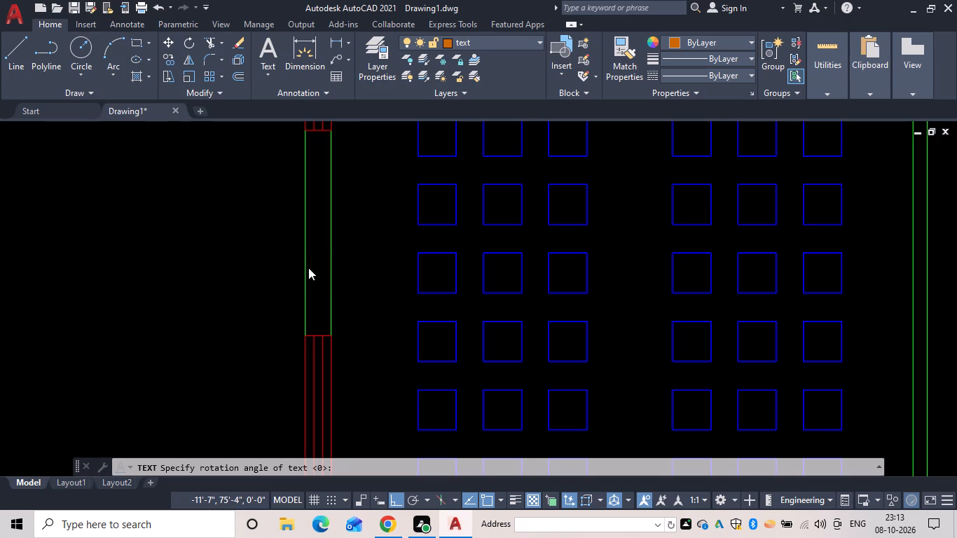
{"action": "scroll", "coordinate": [348, 283], "scroll_direction": "down", "scroll_amount": 2}
{"action": "middle_click_drag", "start_coordinate": [348, 283], "coordinate": [264, 324]}
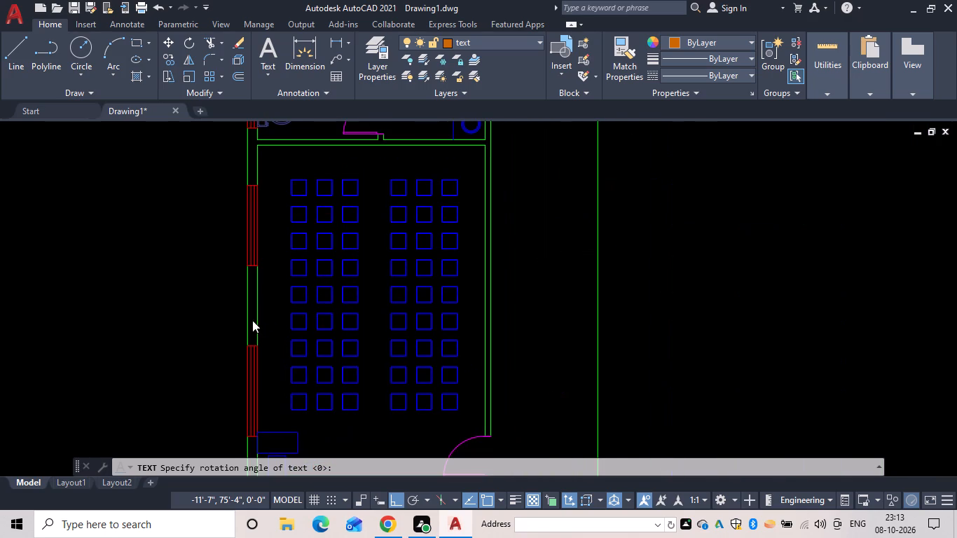
{"action": "scroll", "coordinate": [478, 363], "scroll_direction": "up", "scroll_amount": 2}
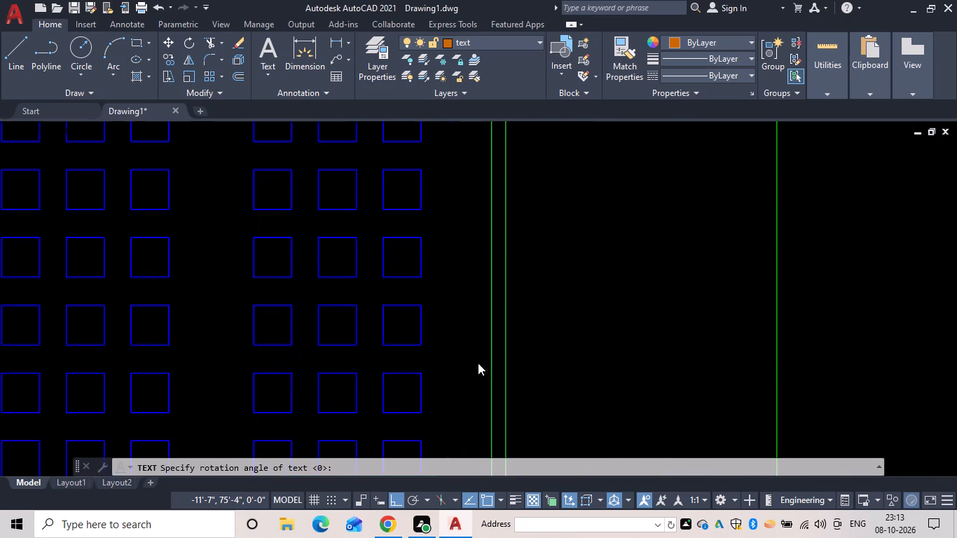
{"action": "scroll", "coordinate": [478, 363], "scroll_direction": "up", "scroll_amount": 1}
{"action": "scroll", "coordinate": [519, 357], "scroll_direction": "down", "scroll_amount": 2}
{"action": "middle_click_drag", "start_coordinate": [519, 357], "coordinate": [128, 288]}
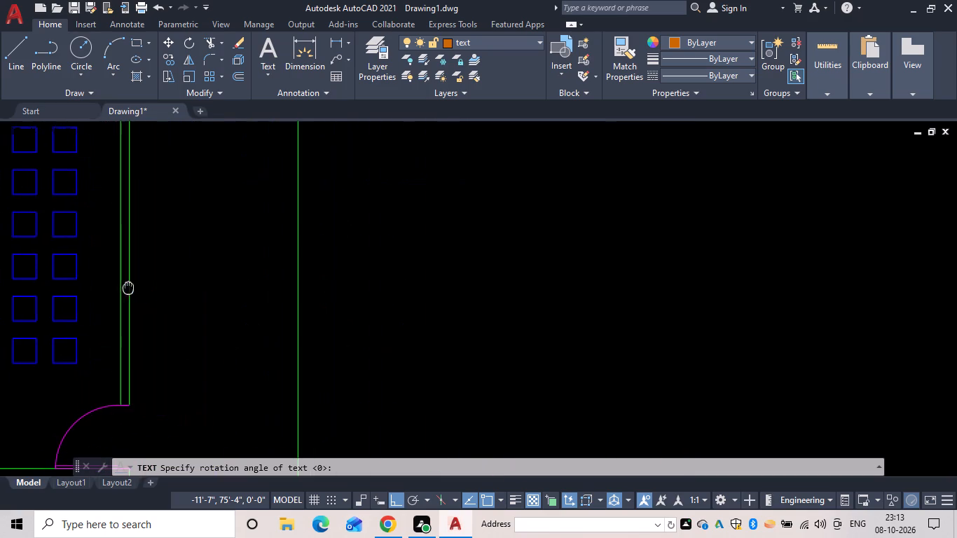
{"action": "middle_click_drag", "start_coordinate": [128, 288], "coordinate": [128, 287]}
{"action": "scroll", "coordinate": [296, 279], "scroll_direction": "up", "scroll_amount": 1}
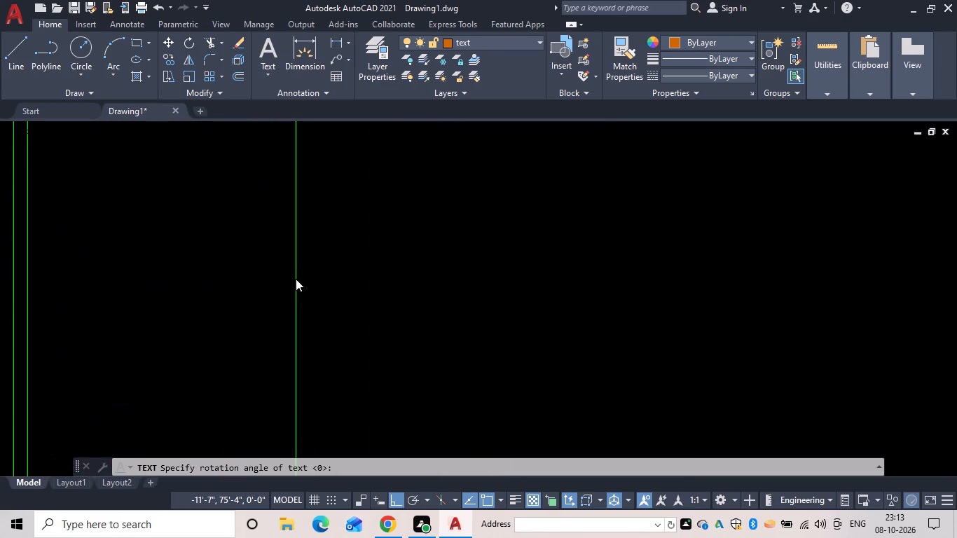
{"action": "scroll", "coordinate": [275, 331], "scroll_direction": "down", "scroll_amount": 5}
{"action": "middle_click_drag", "start_coordinate": [266, 352], "coordinate": [303, 335]}
{"action": "middle_click_drag", "start_coordinate": [266, 366], "coordinate": [377, 240]}
{"action": "scroll", "coordinate": [377, 241], "scroll_direction": "up", "scroll_amount": 4}
{"action": "scroll", "coordinate": [281, 345], "scroll_direction": "up", "scroll_amount": 3}
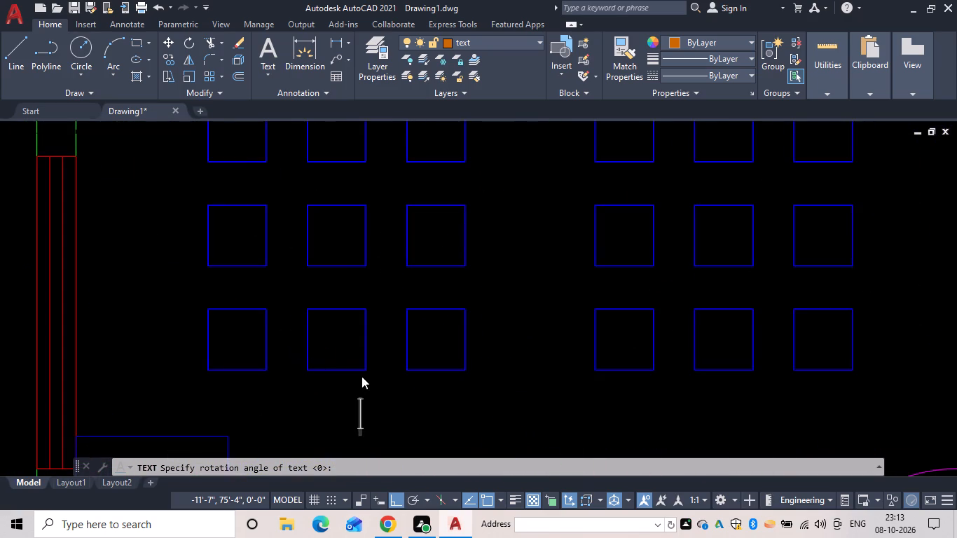
Enter CLASS ROOM with 17'-0"X24''-9" as a second line beneath it and finish the text.
{"action": "middle_click_drag", "start_coordinate": [364, 378], "coordinate": [384, 290]}
{"action": "type", "text": "CLASS ROOM"}
{"action": "key", "text": "space"}
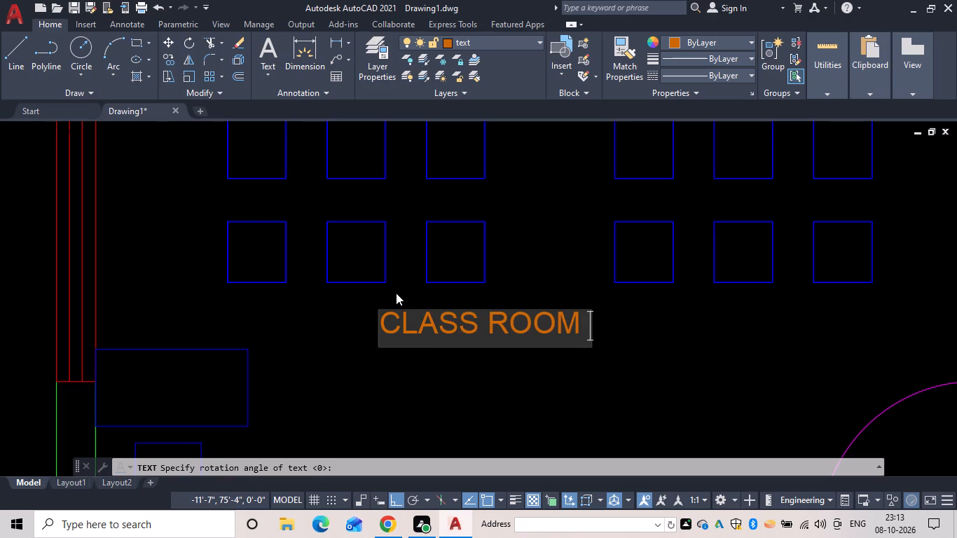
{"action": "key", "text": "Return"}
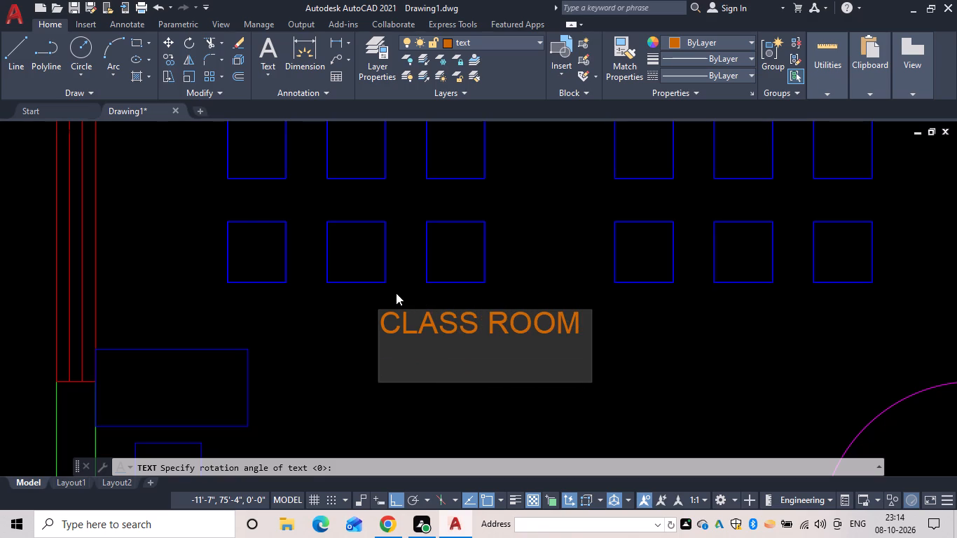
{"action": "type", "text": "17'-0\""}
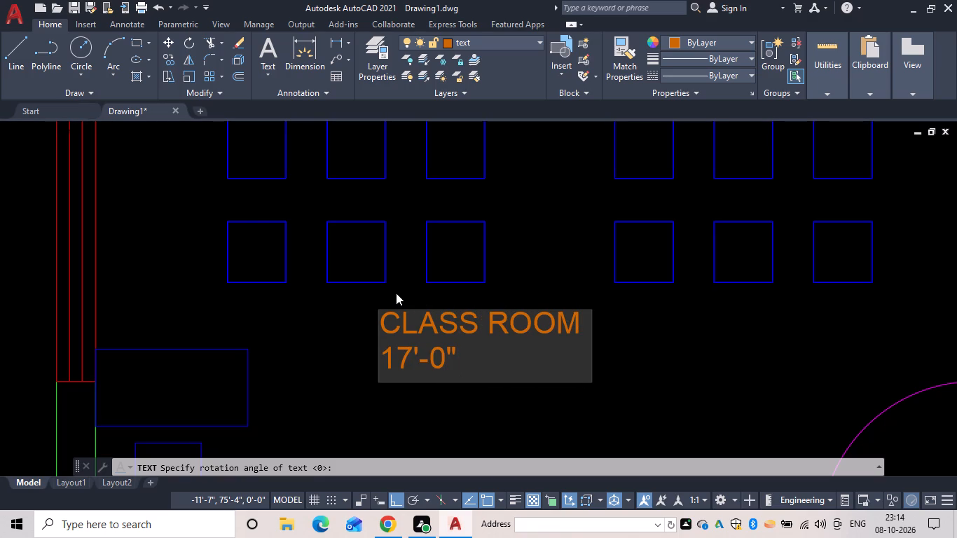
{"action": "type", "text": "X24''"}
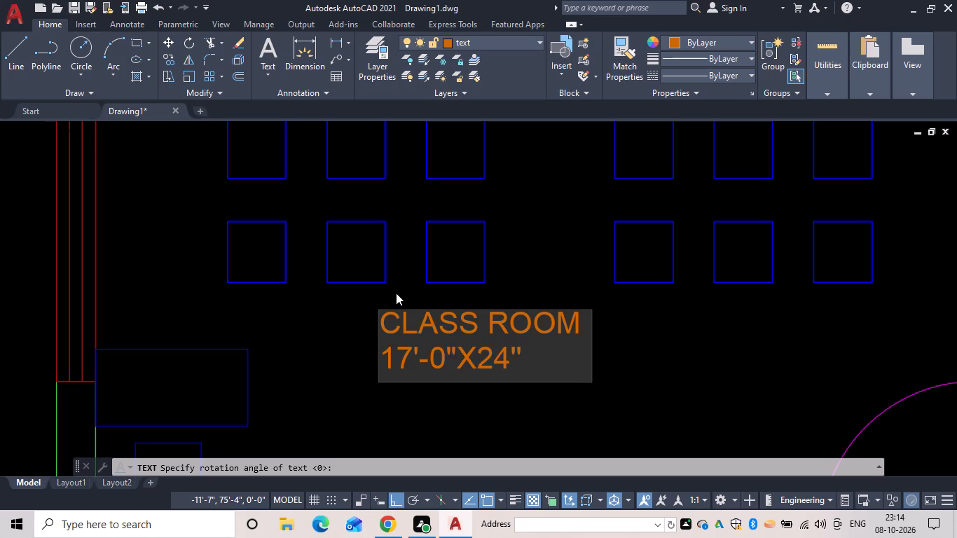
{"action": "type", "text": "-0\""}
{"action": "key", "text": "BackSpace"}
{"action": "key", "text": "BackSpace"}
{"action": "key", "text": "9"}
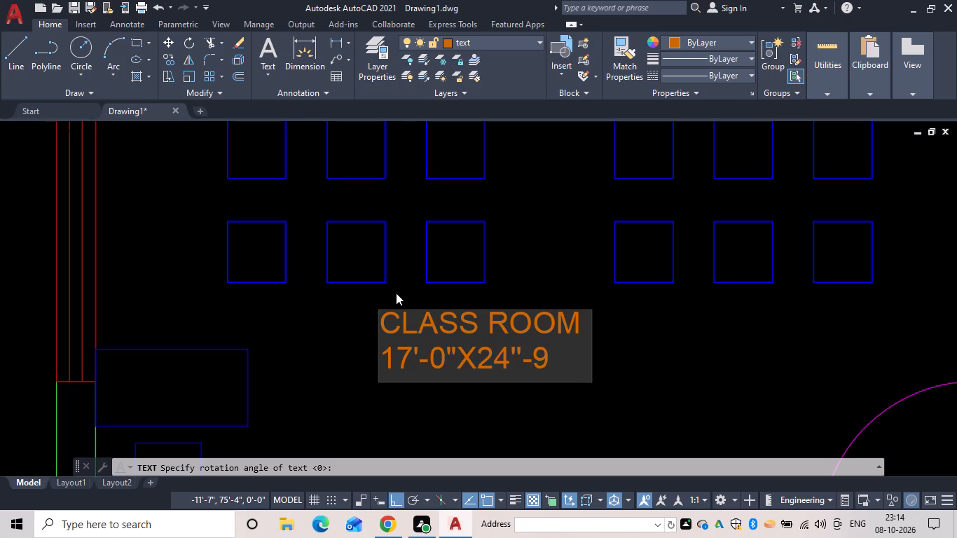
{"action": "key", "text": "shift+quotedbl"}
{"action": "key", "text": "Return"}
{"action": "key", "text": "Return"}
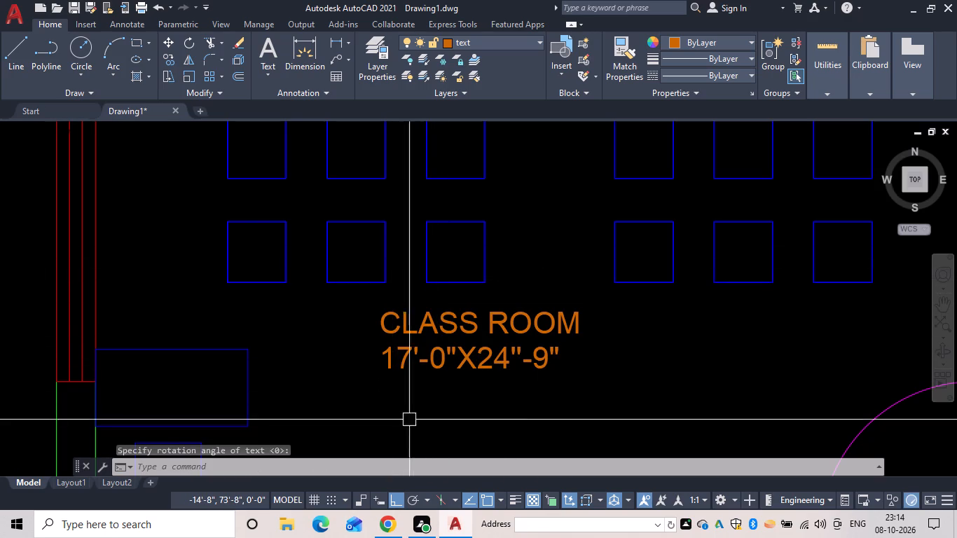
Move both lines of the new CLASS ROOM label about 1'-3" straight east beneath the seat rows.
{"action": "scroll", "coordinate": [518, 485], "scroll_direction": "down", "scroll_amount": 2}
{"action": "scroll", "coordinate": [354, 411], "scroll_direction": "down", "scroll_amount": 3}
{"action": "middle_click_drag", "start_coordinate": [380, 416], "coordinate": [361, 361]}
{"action": "scroll", "coordinate": [362, 362], "scroll_direction": "up", "scroll_amount": 1}
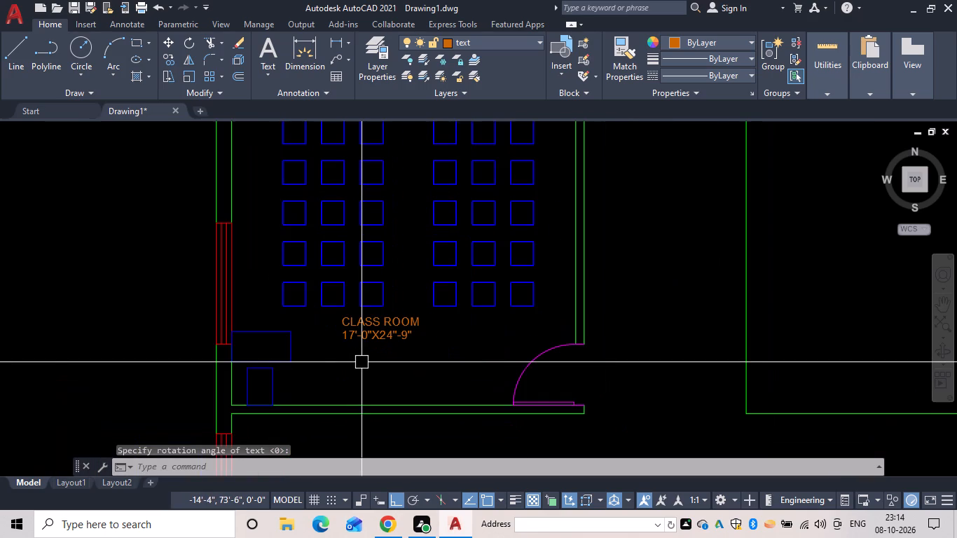
{"action": "key", "text": "Escape"}
{"action": "type", "text": "M"}
{"action": "key", "text": "space"}
{"action": "left_click", "coordinate": [376, 343]}
{"action": "left_click", "coordinate": [378, 326]}
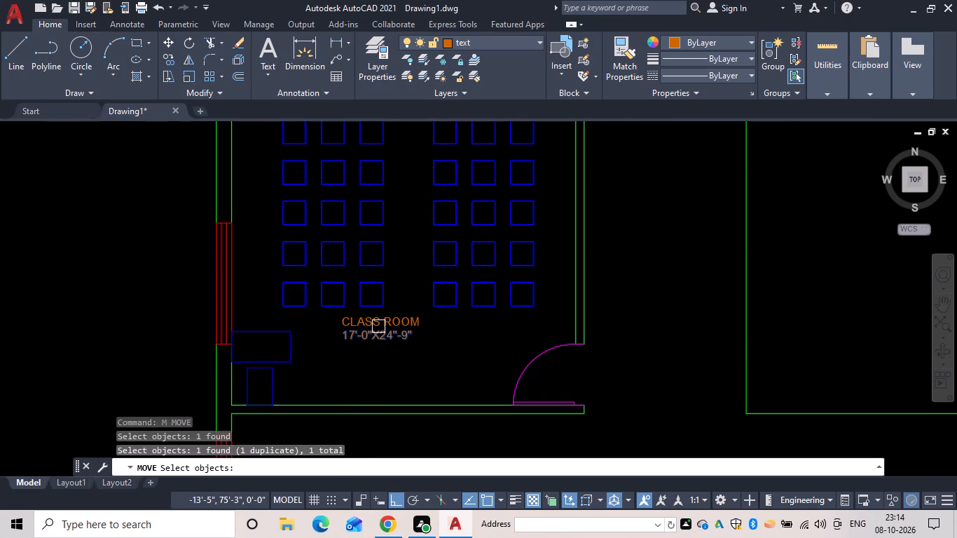
{"action": "left_click", "coordinate": [378, 319]}
{"action": "key", "text": "space"}
{"action": "left_click", "coordinate": [376, 329]}
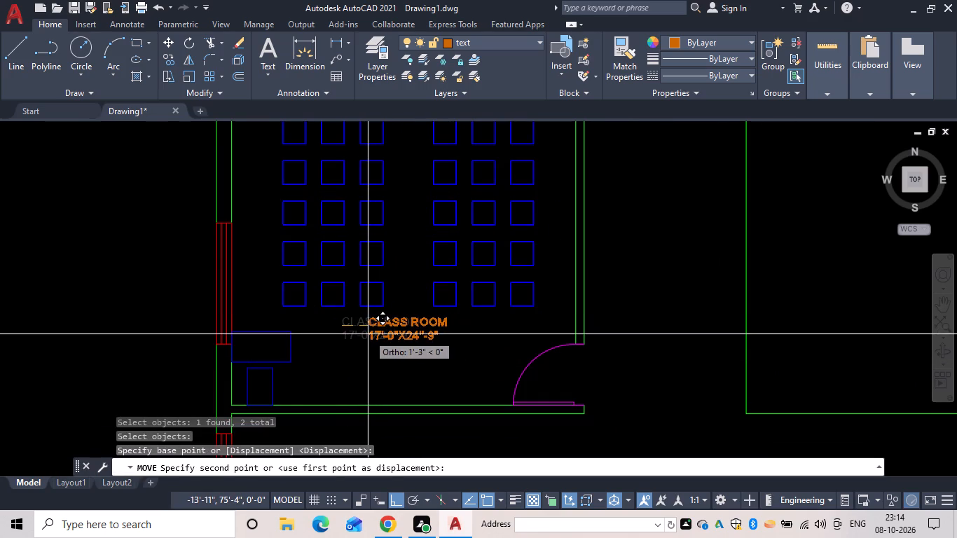
{"action": "left_click", "coordinate": [368, 334]}
Move both lines of the same CLASS ROOM label straight south, farther from the seat rows.
{"action": "key", "text": "space"}
{"action": "left_click_drag", "start_coordinate": [407, 357], "coordinate": [398, 330]}
{"action": "left_click", "coordinate": [397, 313]}
{"action": "key", "text": "space"}
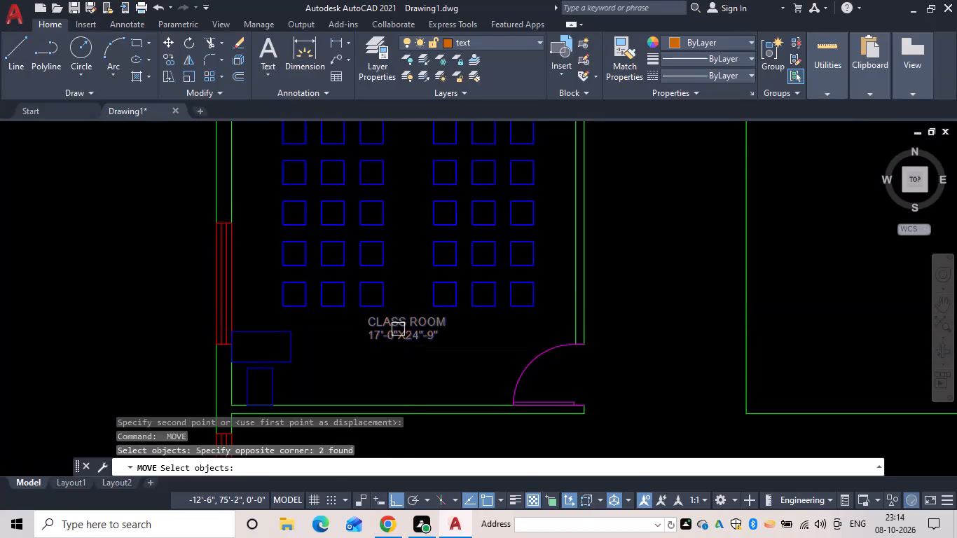
{"action": "left_click", "coordinate": [401, 336]}
{"action": "left_click", "coordinate": [397, 353]}
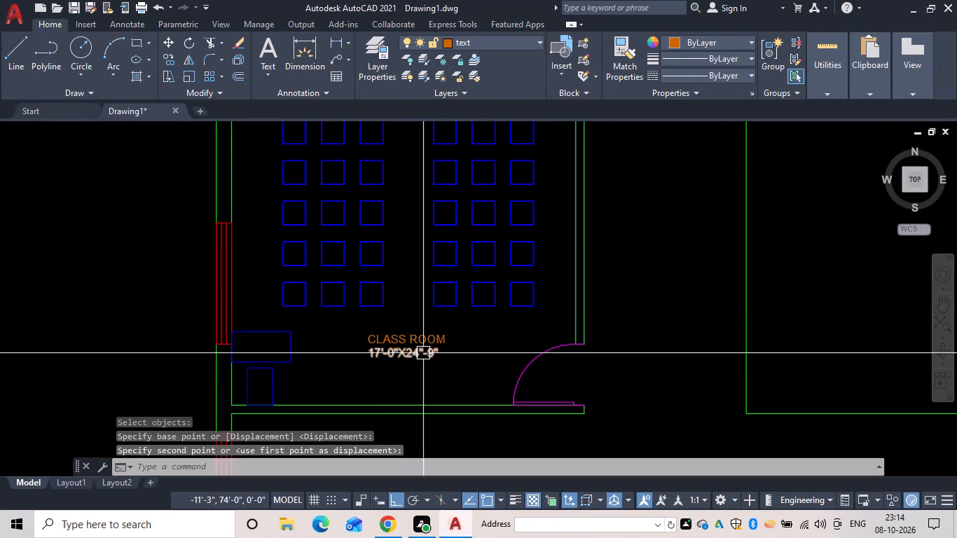
Edit the size line 17'-0"X24''-9", adding a leading space to center it beneath CLASS ROOM.
{"action": "scroll", "coordinate": [423, 353], "scroll_direction": "down", "scroll_amount": 1}
{"action": "middle_click", "coordinate": [423, 353]}
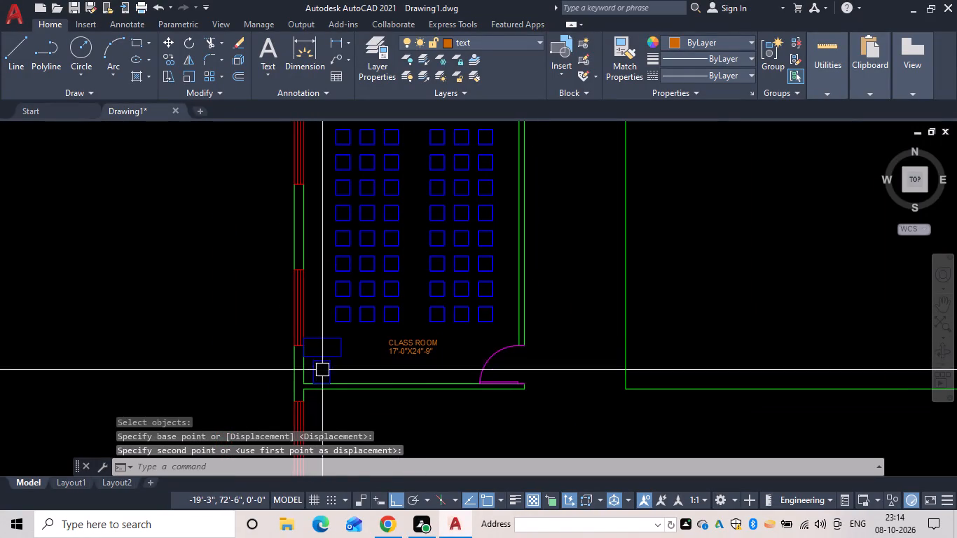
{"action": "scroll", "coordinate": [411, 354], "scroll_direction": "up", "scroll_amount": 4}
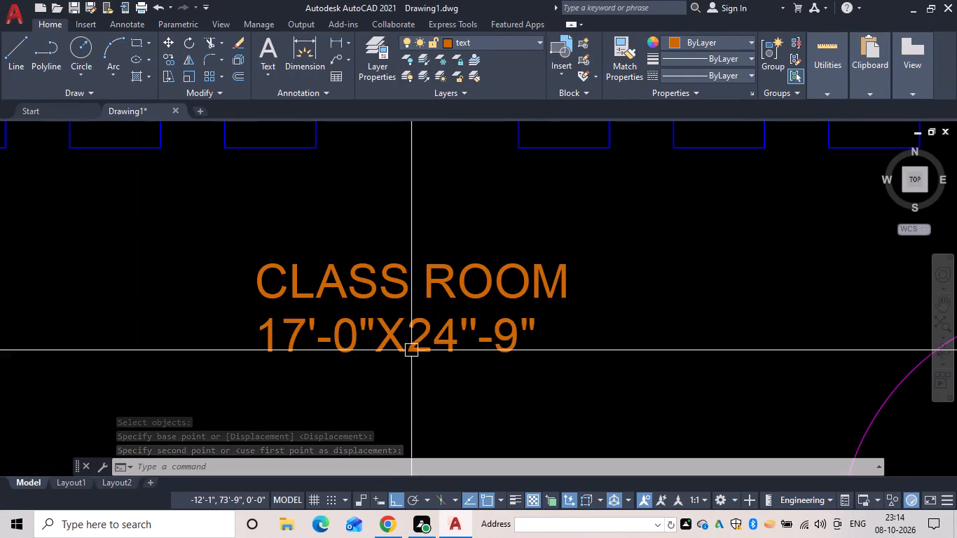
{"action": "left_click", "coordinate": [417, 342]}
{"action": "double_click", "coordinate": [348, 343]}
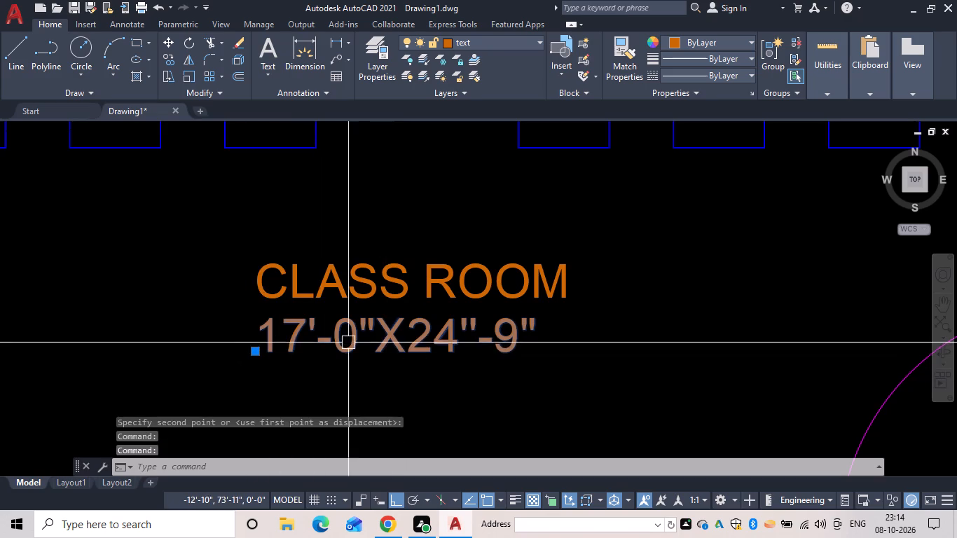
{"action": "scroll", "coordinate": [291, 329], "scroll_direction": "up", "scroll_amount": 2}
{"action": "left_click", "coordinate": [203, 352]}
{"action": "scroll", "coordinate": [266, 378], "scroll_direction": "down", "scroll_amount": 1}
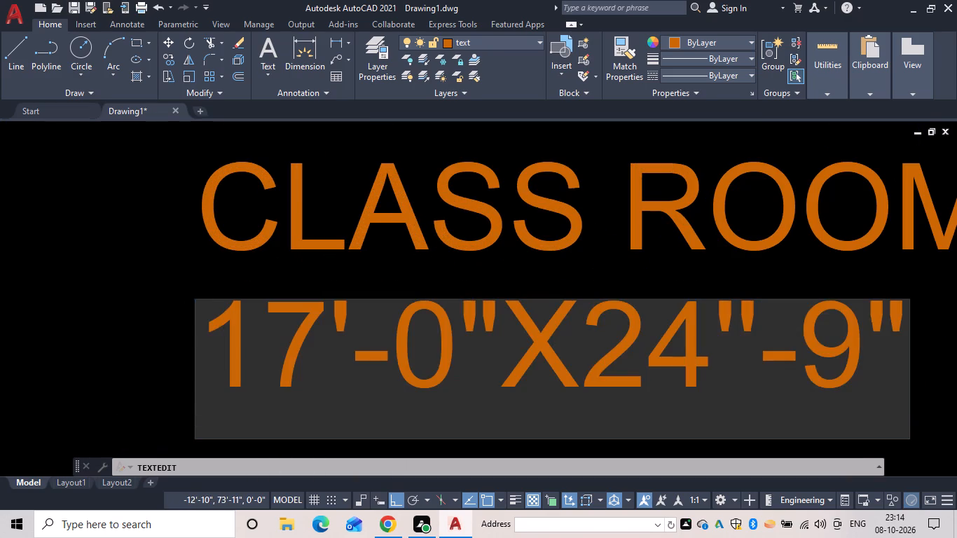
{"action": "scroll", "coordinate": [266, 378], "scroll_direction": "down", "scroll_amount": 1}
{"action": "key", "text": "space"}
{"action": "key", "text": "Return"}
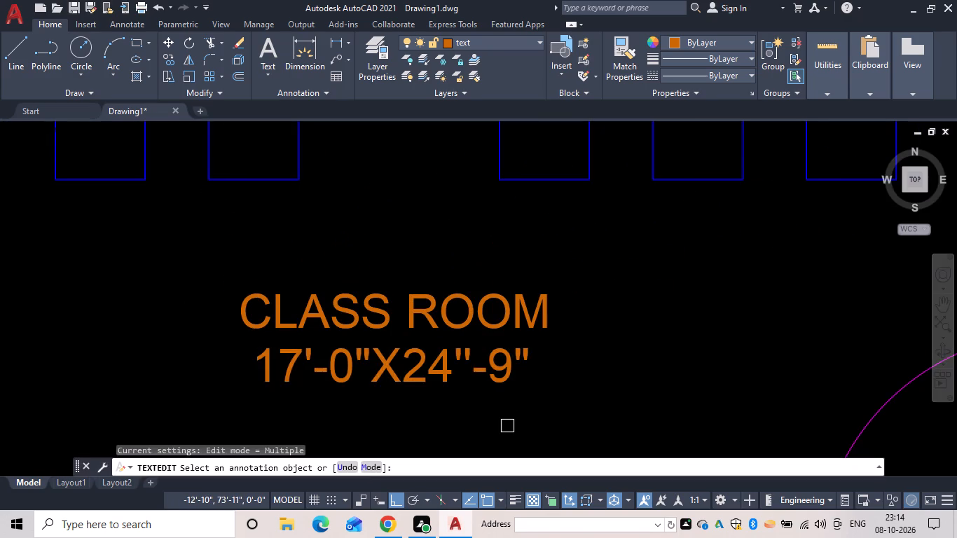
Start a single-line text label with height 0'-5" reading CLASS ROOM beneath the seat rows of the next west-wing classroom north.
{"action": "scroll", "coordinate": [507, 426], "scroll_direction": "down", "scroll_amount": 3}
{"action": "middle_click_drag", "start_coordinate": [507, 372], "coordinate": [515, 430]}
{"action": "scroll", "coordinate": [507, 372], "scroll_direction": "down", "scroll_amount": 1}
{"action": "middle_click_drag", "start_coordinate": [516, 326], "coordinate": [518, 399]}
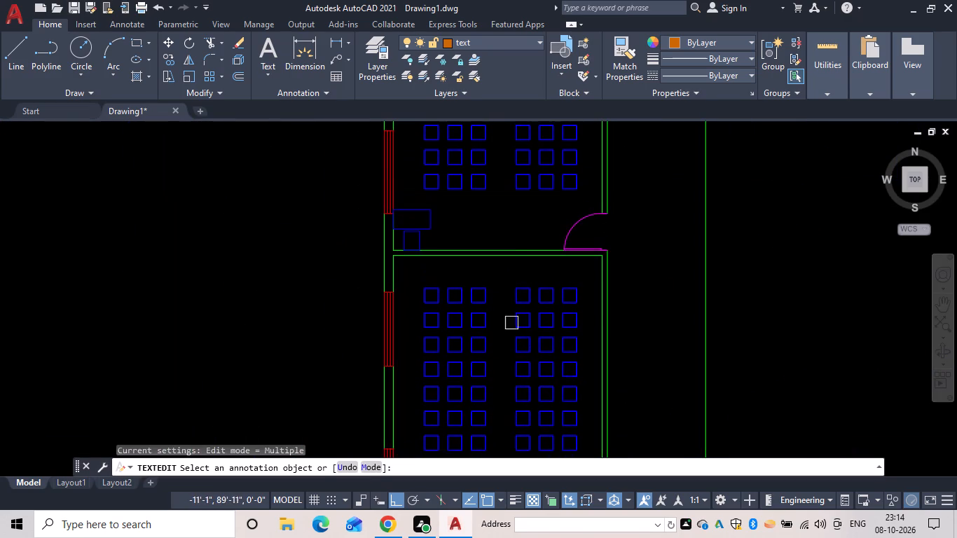
{"action": "key", "text": "Escape"}
{"action": "type", "text": "TEXT"}
{"action": "key", "text": "space"}
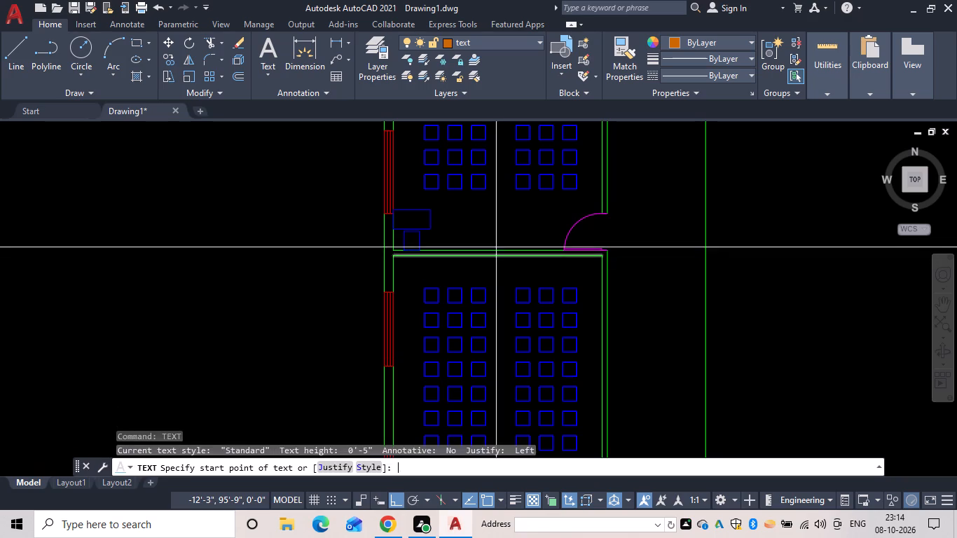
{"action": "left_click", "coordinate": [481, 209]}
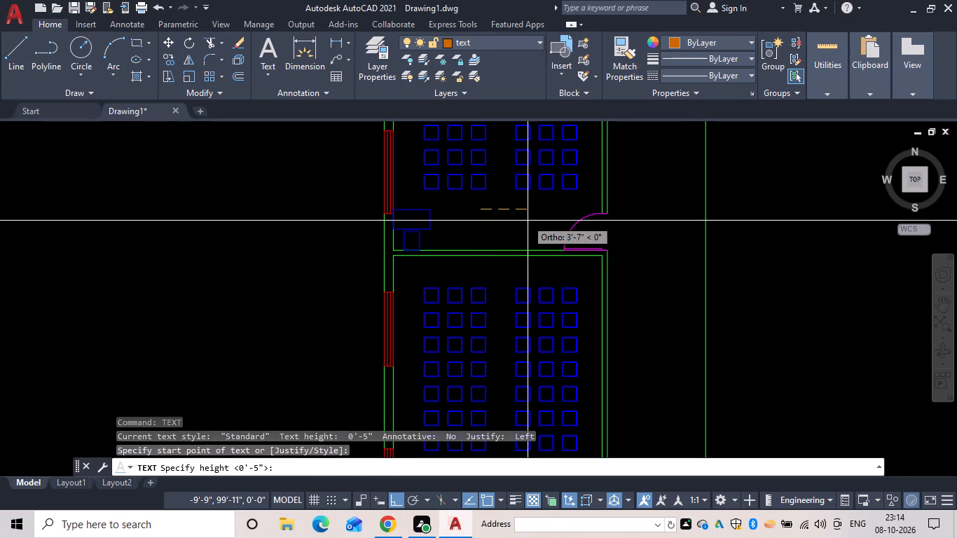
{"action": "key", "text": "space"}
{"action": "key", "text": "space"}
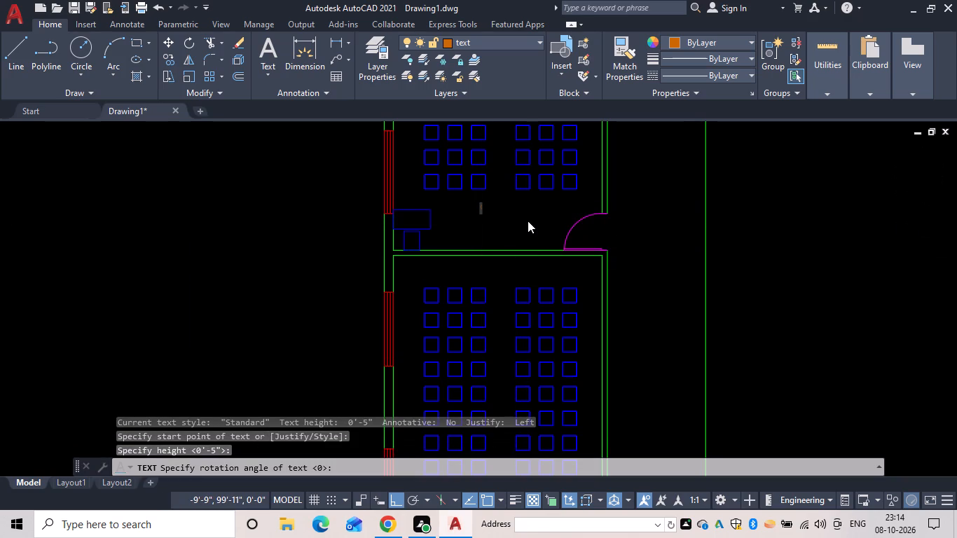
{"action": "type", "text": "CLASS ROOM"}
{"action": "key", "text": "space"}
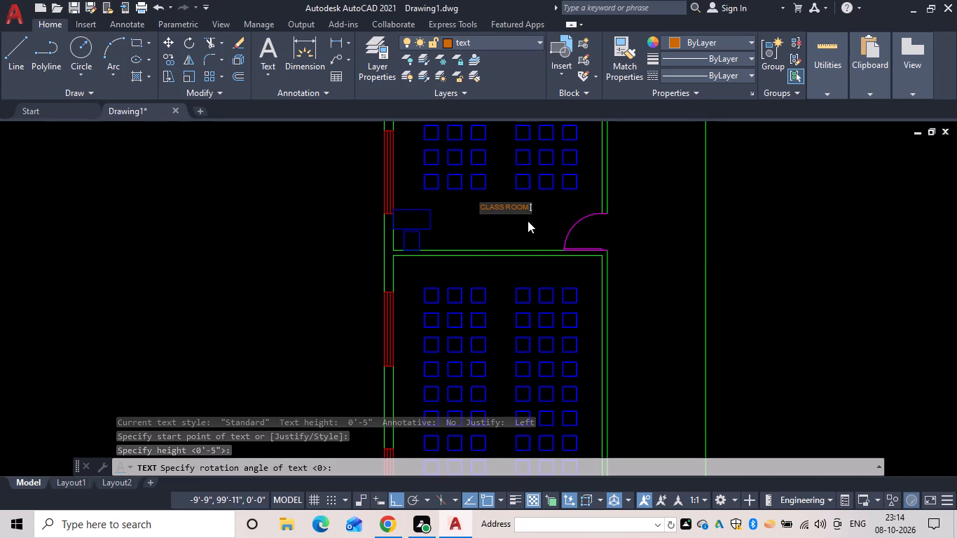
Add 17'-0"X24'-9" as a second line beneath this CLASS ROOM label and finish the text.
{"action": "key", "text": "Return"}
{"action": "type", "text": "17'"}
{"action": "key", "text": "minus"}
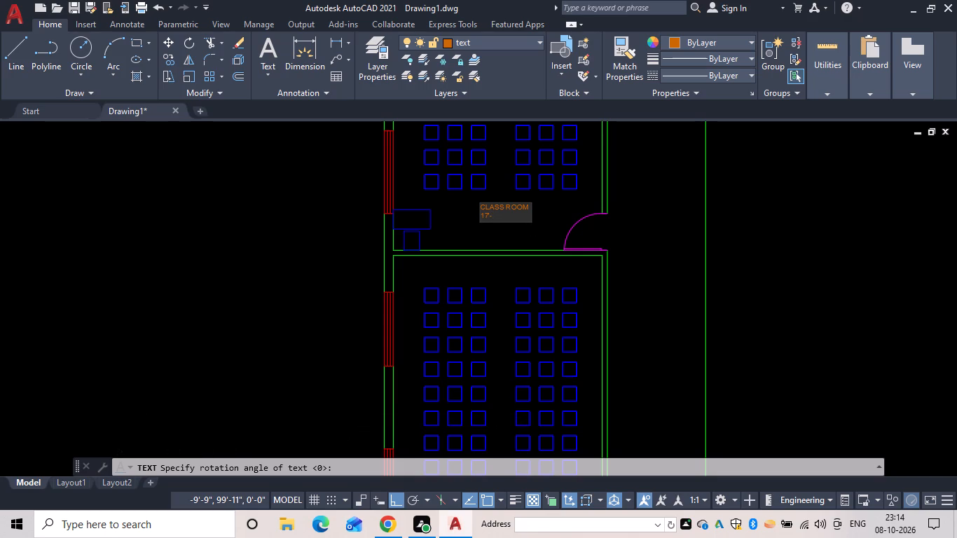
{"action": "type", "text": "0\""}
{"action": "type", "text": "X24'-9\""}
{"action": "key", "text": "Return"}
{"action": "key", "text": "Return"}
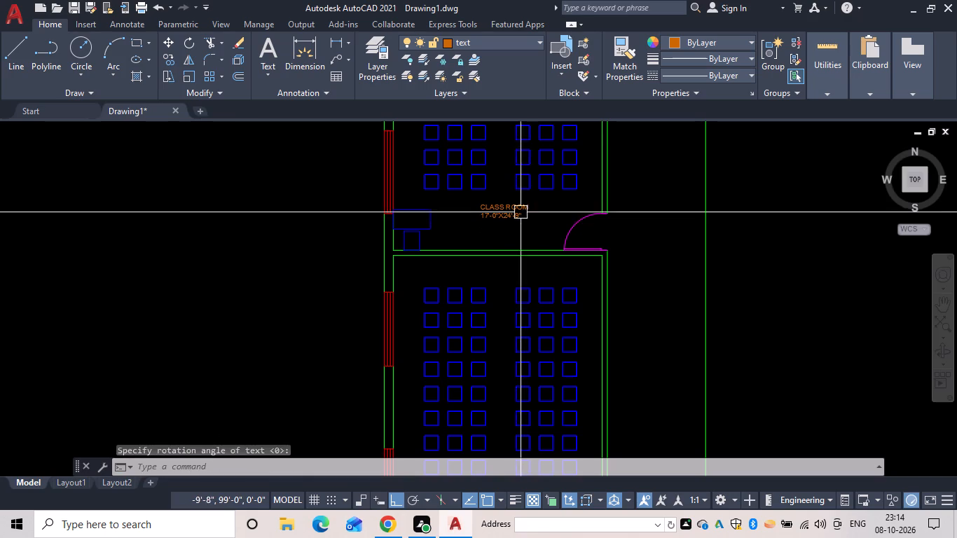
Start a text label with height 0'-5" reading LADIES TOILET between the cubicle doors and washbasin counter, with a leading space.
{"action": "scroll", "coordinate": [506, 217], "scroll_direction": "up", "scroll_amount": 3}
{"action": "scroll", "coordinate": [439, 230], "scroll_direction": "down", "scroll_amount": 2}
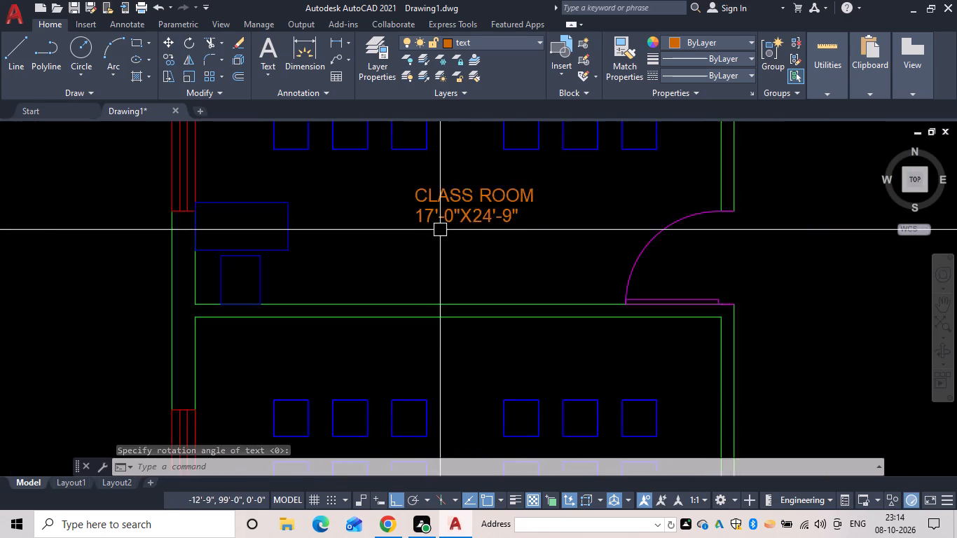
{"action": "middle_click_drag", "start_coordinate": [440, 230], "coordinate": [436, 326]}
{"action": "scroll", "coordinate": [435, 246], "scroll_direction": "down", "scroll_amount": 1}
{"action": "middle_click_drag", "start_coordinate": [435, 246], "coordinate": [406, 395]}
{"action": "middle_click_drag", "start_coordinate": [417, 186], "coordinate": [394, 310]}
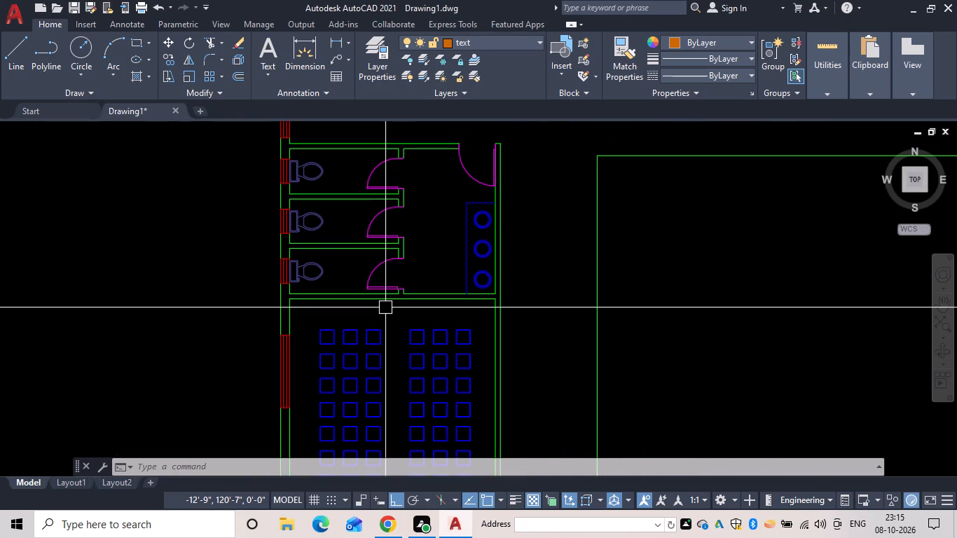
{"action": "scroll", "coordinate": [422, 237], "scroll_direction": "up", "scroll_amount": 2}
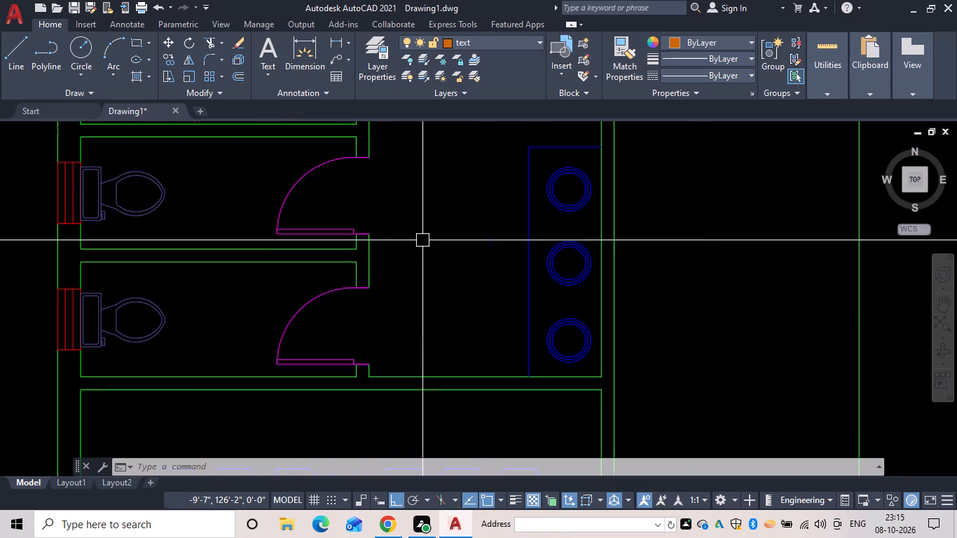
{"action": "scroll", "coordinate": [426, 248], "scroll_direction": "down", "scroll_amount": 2}
{"action": "scroll", "coordinate": [413, 226], "scroll_direction": "up", "scroll_amount": 2}
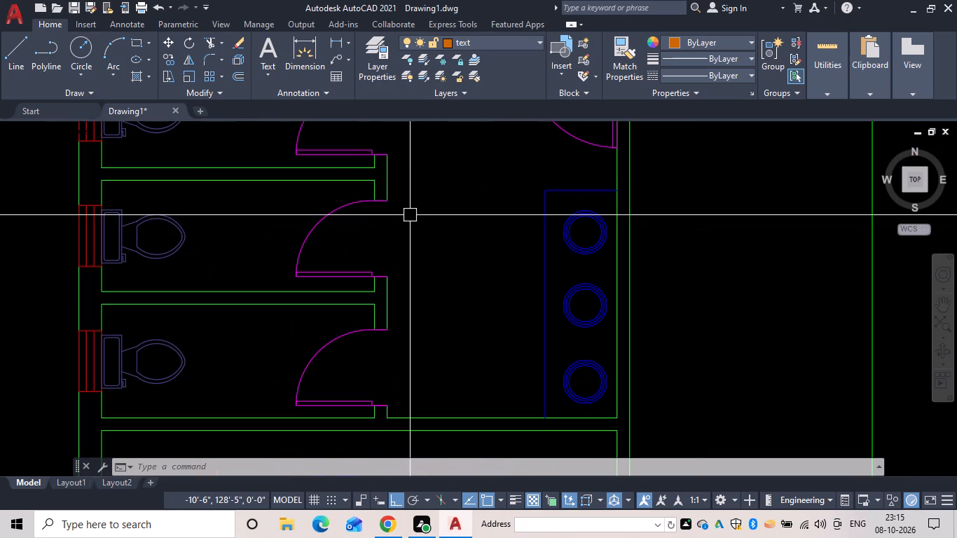
{"action": "key", "text": "Escape"}
{"action": "type", "text": "TEXT"}
{"action": "key", "text": "space"}
{"action": "left_click", "coordinate": [375, 241]}
{"action": "key", "text": "space"}
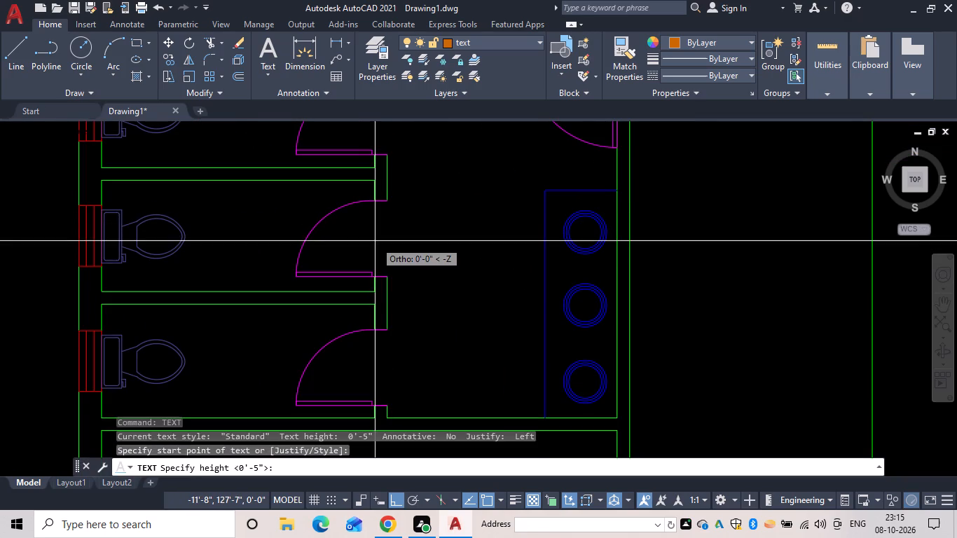
{"action": "key", "text": "space"}
{"action": "key", "text": "space"}
{"action": "type", "text": "LADIES TOILET"}
{"action": "key", "text": "space"}
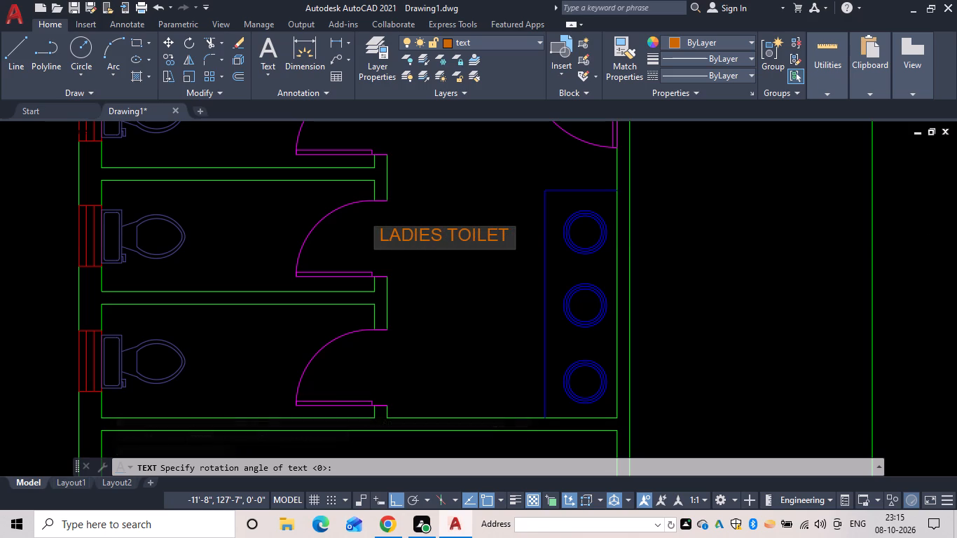
Add 17'-0"X12'-0" as a second line beneath LADIES TOILET and finish the text.
{"action": "key", "text": "Return"}
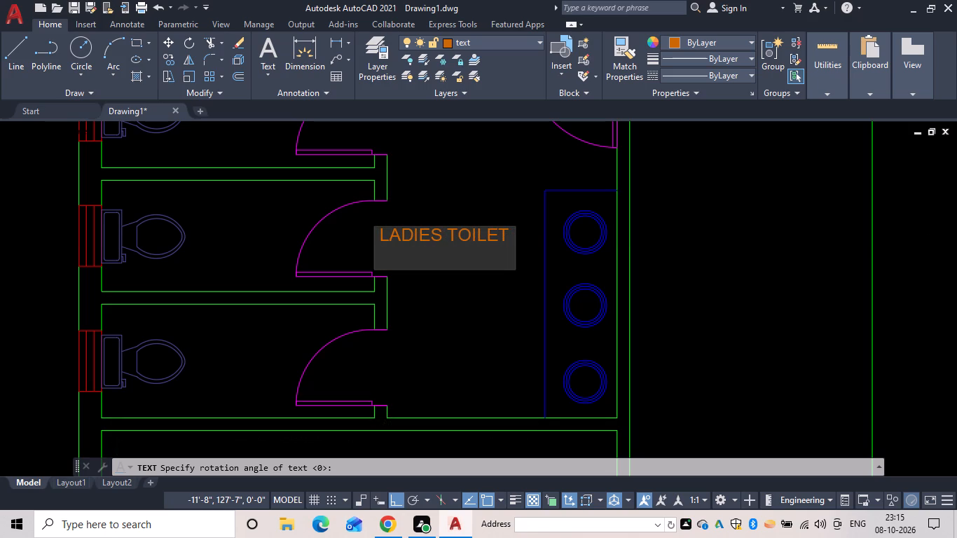
{"action": "type", "text": "17"}
{"action": "key", "text": "apostrophe"}
{"action": "type", "text": "-0\"X12"}
{"action": "type", "text": "'-0\""}
{"action": "key", "text": "Return"}
{"action": "key", "text": "Return"}
{"action": "key", "text": "Escape"}
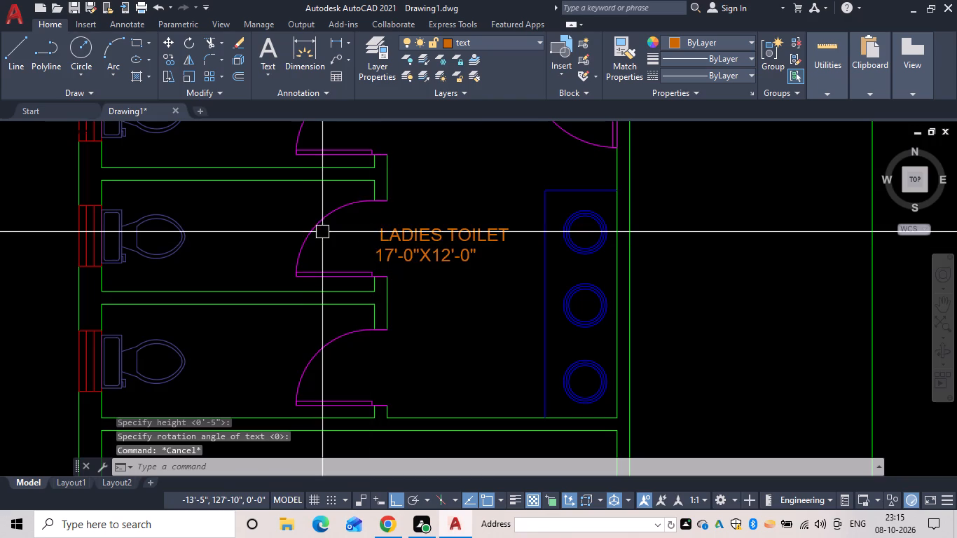
Move both lines of the LADIES TOILET label slightly straight east, clear of the cubicle wall.
{"action": "scroll", "coordinate": [404, 255], "scroll_direction": "down", "scroll_amount": 2}
{"action": "scroll", "coordinate": [410, 265], "scroll_direction": "up", "scroll_amount": 1}
{"action": "key", "text": "Escape"}
{"action": "key", "text": "m"}
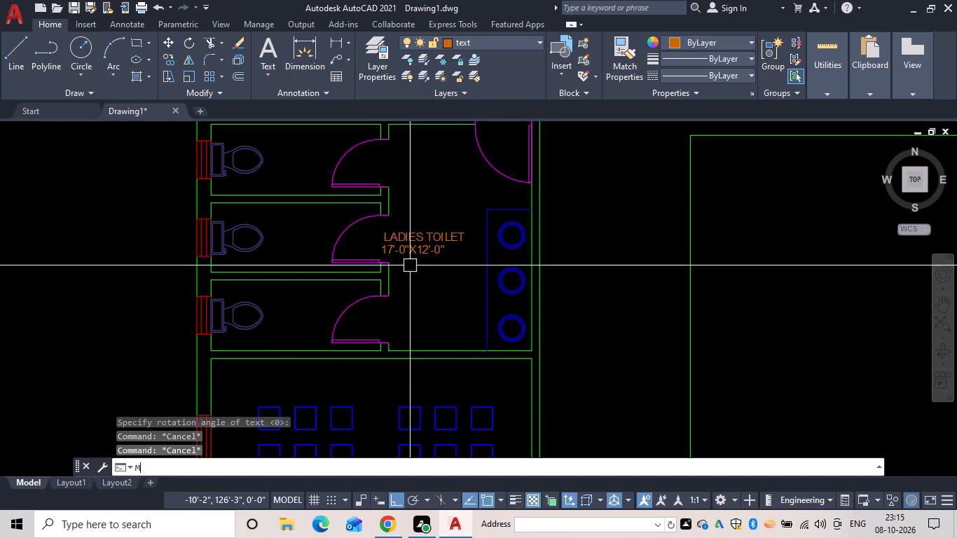
{"action": "key", "text": "space"}
{"action": "left_click", "coordinate": [428, 249]}
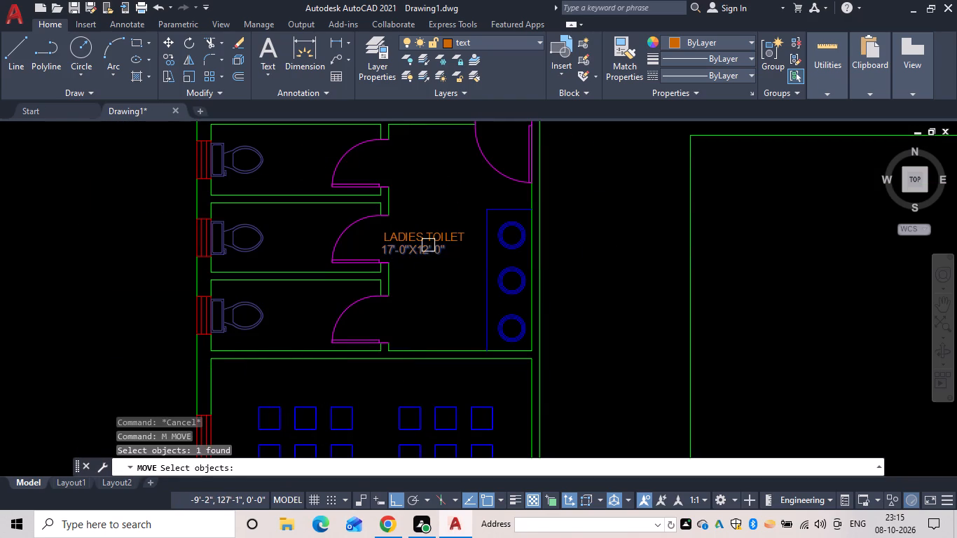
{"action": "left_click", "coordinate": [432, 235]}
{"action": "key", "text": "space"}
{"action": "left_click", "coordinate": [425, 241]}
{"action": "left_click", "coordinate": [436, 240]}
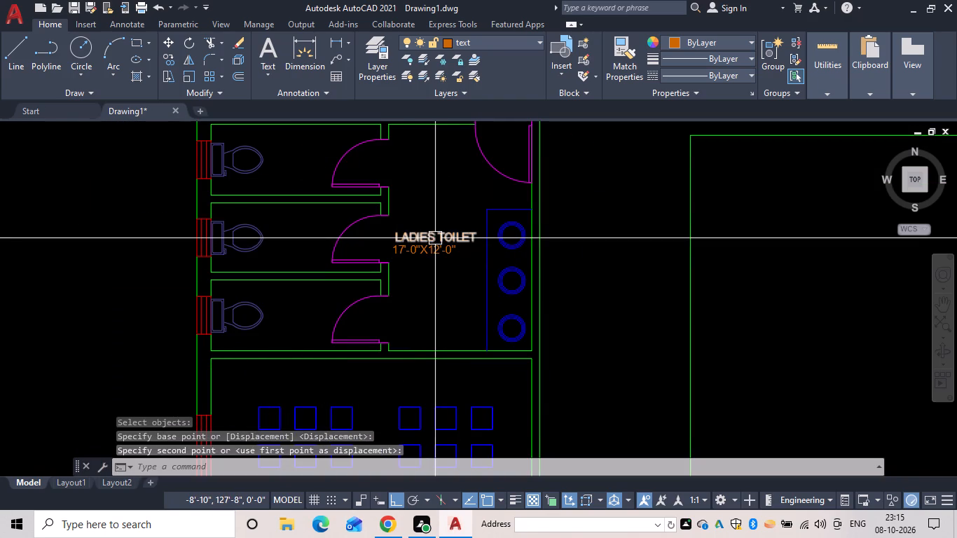
Make dli the current layer for dimensioning.
{"action": "scroll", "coordinate": [469, 284], "scroll_direction": "down", "scroll_amount": 1}
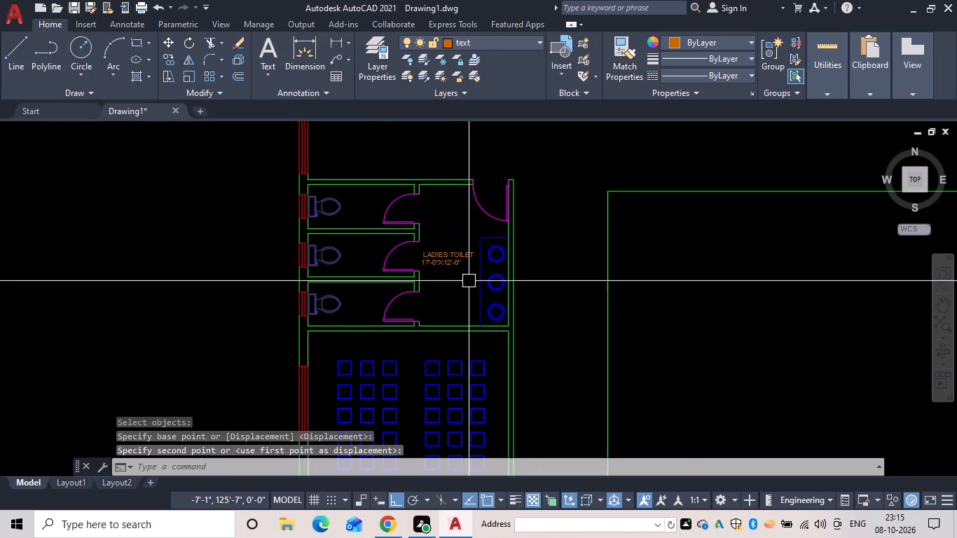
{"action": "scroll", "coordinate": [467, 290], "scroll_direction": "down", "scroll_amount": 2}
{"action": "middle_click", "coordinate": [457, 289]}
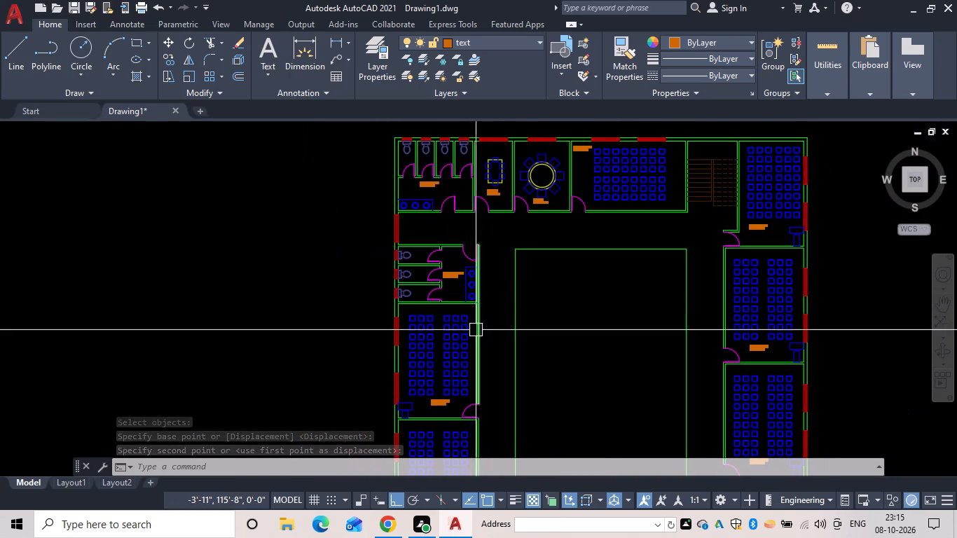
{"action": "middle_click_drag", "start_coordinate": [460, 324], "coordinate": [433, 284]}
{"action": "scroll", "coordinate": [455, 310], "scroll_direction": "down", "scroll_amount": 1}
{"action": "middle_click_drag", "start_coordinate": [450, 308], "coordinate": [440, 291]}
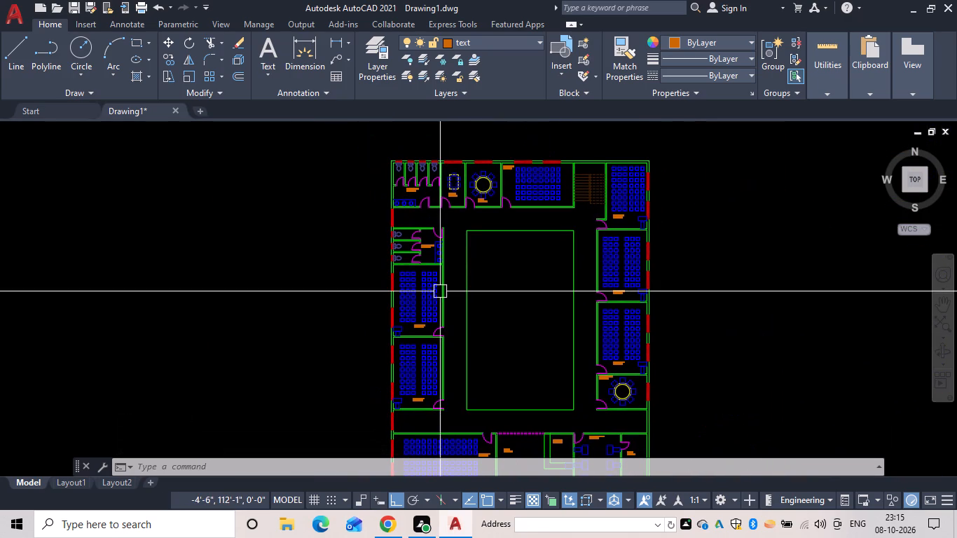
{"action": "middle_click_drag", "start_coordinate": [477, 372], "coordinate": [460, 340]}
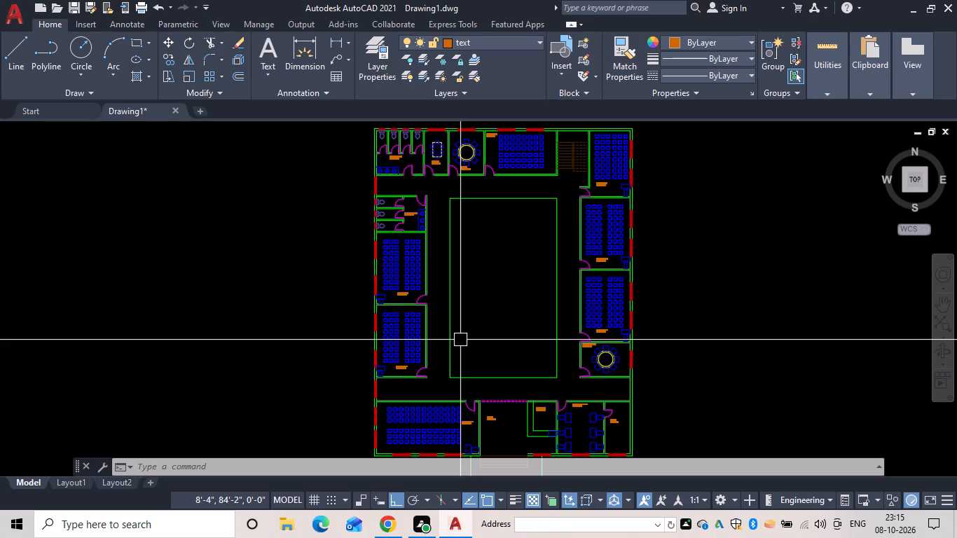
{"action": "key", "text": "Escape"}
{"action": "left_click", "coordinate": [497, 41]}
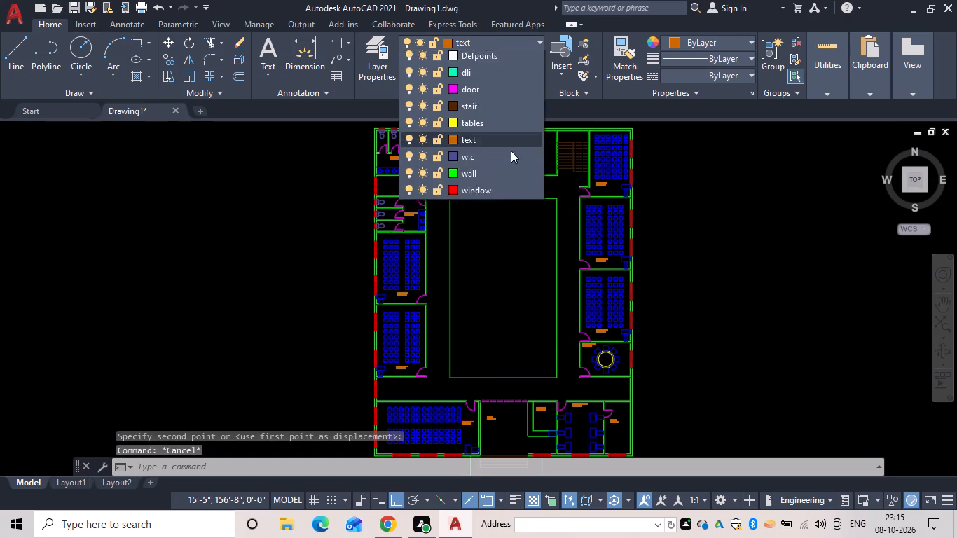
{"action": "left_click", "coordinate": [498, 111]}
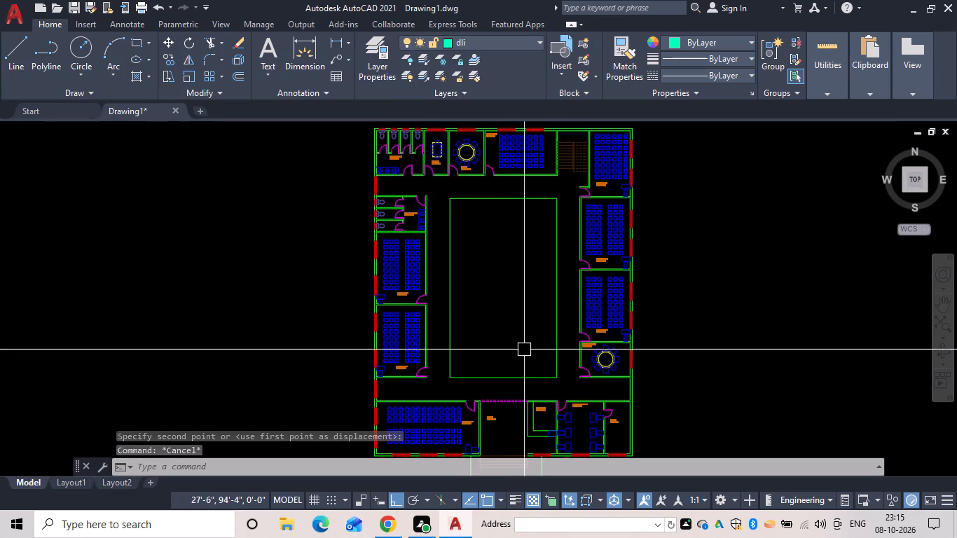
Add a vertical linear dimension across the south corridor, from the reception's north wall to the courtyard's south edge.
{"action": "type", "text": "DLI"}
{"action": "key", "text": "space"}
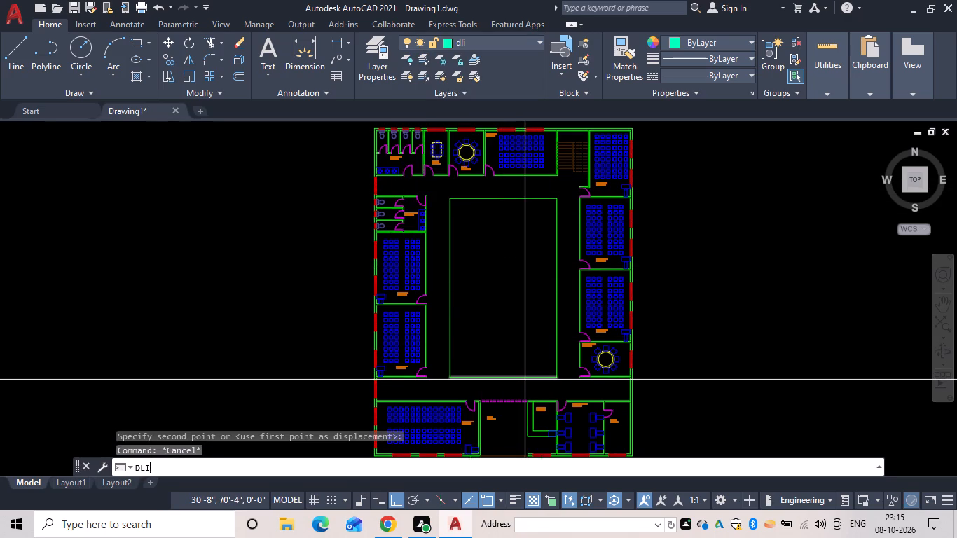
{"action": "scroll", "coordinate": [544, 411], "scroll_direction": "up", "scroll_amount": 4}
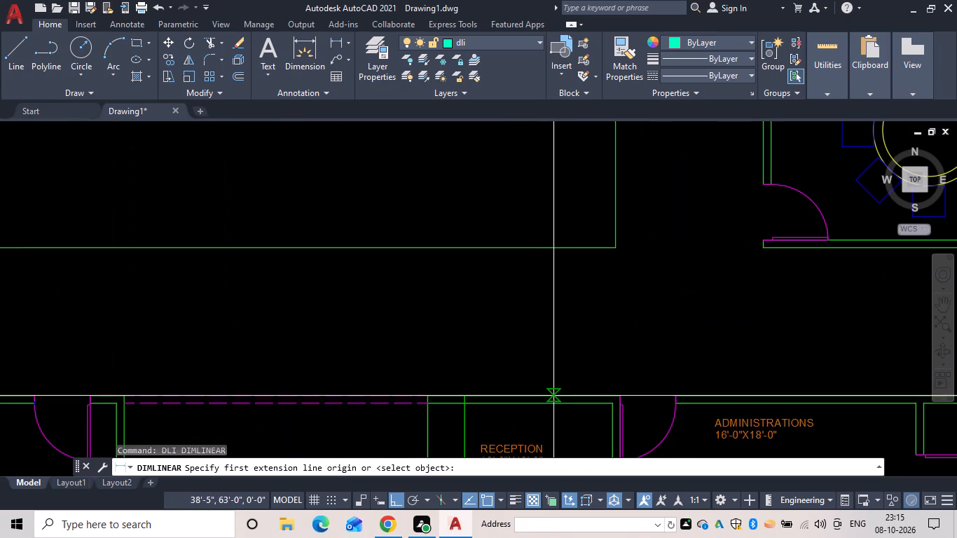
{"action": "left_click", "coordinate": [553, 396]}
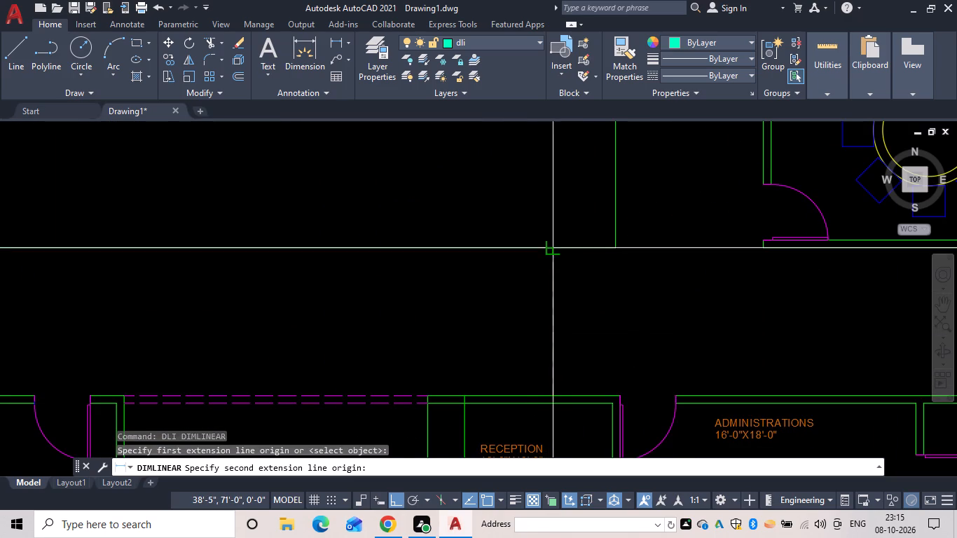
{"action": "left_click", "coordinate": [554, 249]}
{"action": "left_click", "coordinate": [547, 263]}
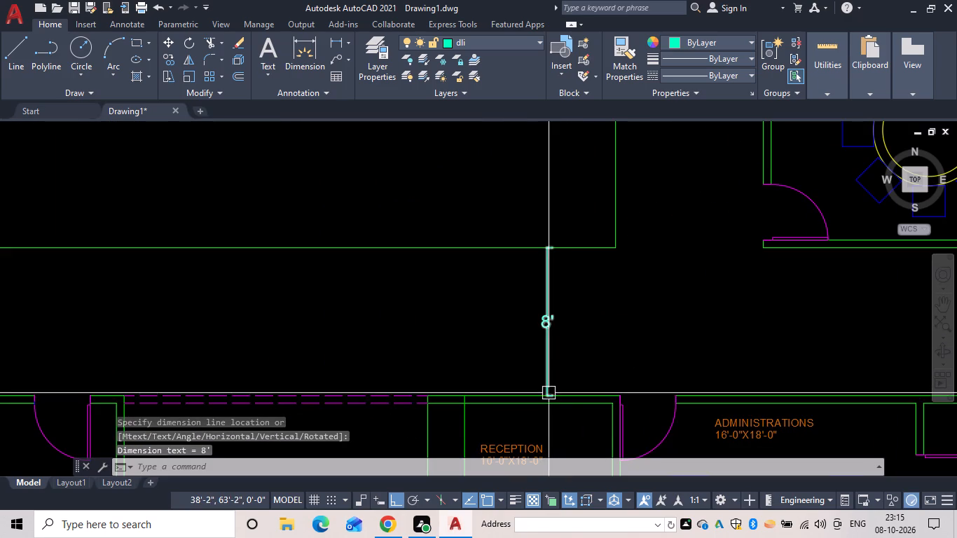
Add a horizontal linear dimension across the west corridor, from the ladies toilet's east wall to the courtyard's west edge.
{"action": "scroll", "coordinate": [956, 261], "scroll_direction": "down", "scroll_amount": 1}
{"action": "middle_click_drag", "start_coordinate": [759, 322], "coordinate": [929, 280]}
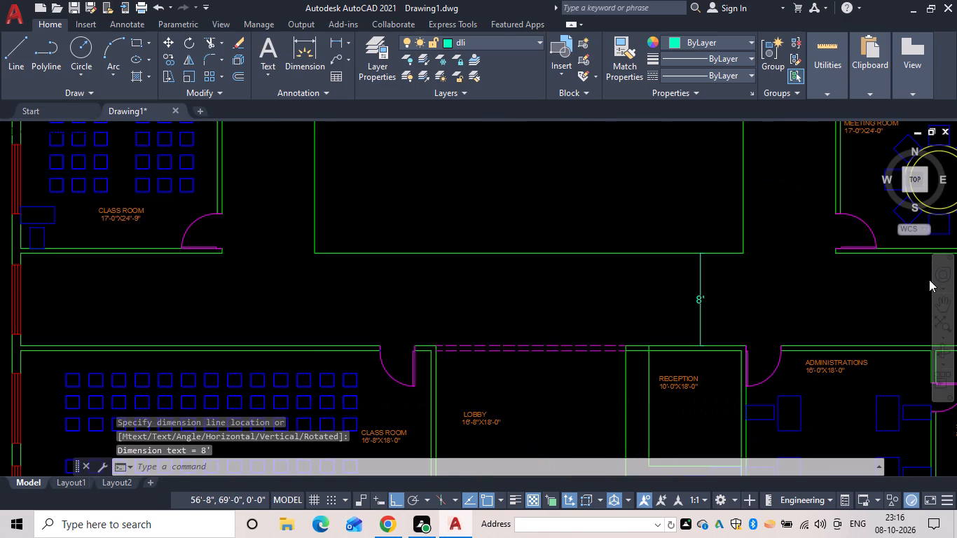
{"action": "middle_click_drag", "start_coordinate": [929, 280], "coordinate": [423, 288]}
{"action": "middle_click_drag", "start_coordinate": [448, 314], "coordinate": [636, 306]}
{"action": "scroll", "coordinate": [636, 306], "scroll_direction": "down", "scroll_amount": 1}
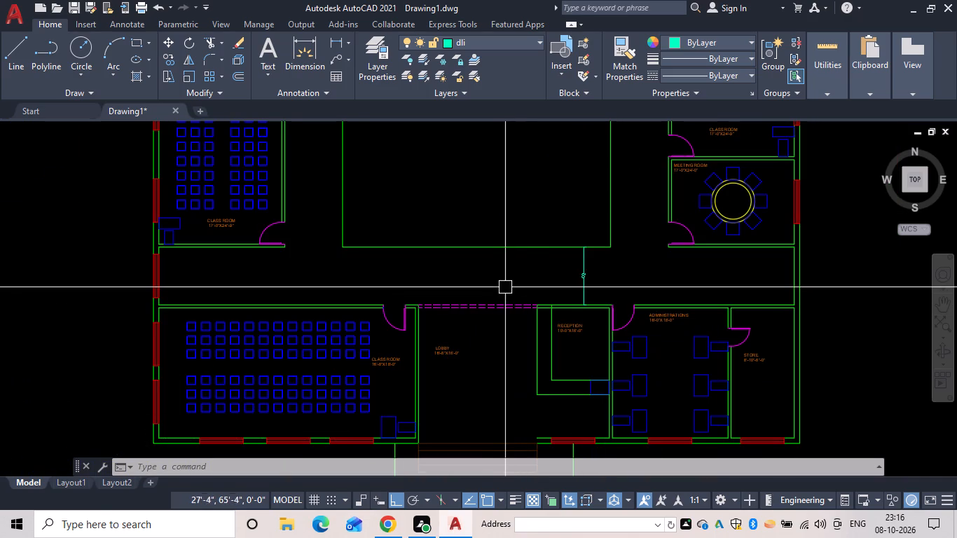
{"action": "middle_click_drag", "start_coordinate": [459, 282], "coordinate": [479, 423]}
{"action": "scroll", "coordinate": [474, 405], "scroll_direction": "down", "scroll_amount": 1}
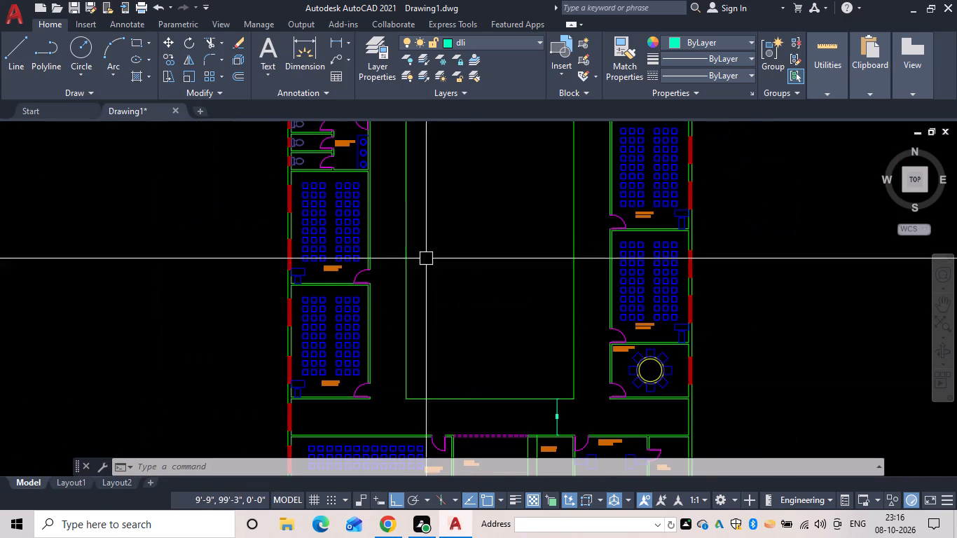
{"action": "middle_click_drag", "start_coordinate": [408, 204], "coordinate": [438, 351]}
{"action": "scroll", "coordinate": [400, 294], "scroll_direction": "up", "scroll_amount": 2}
{"action": "key", "text": "space"}
{"action": "left_click", "coordinate": [394, 270]}
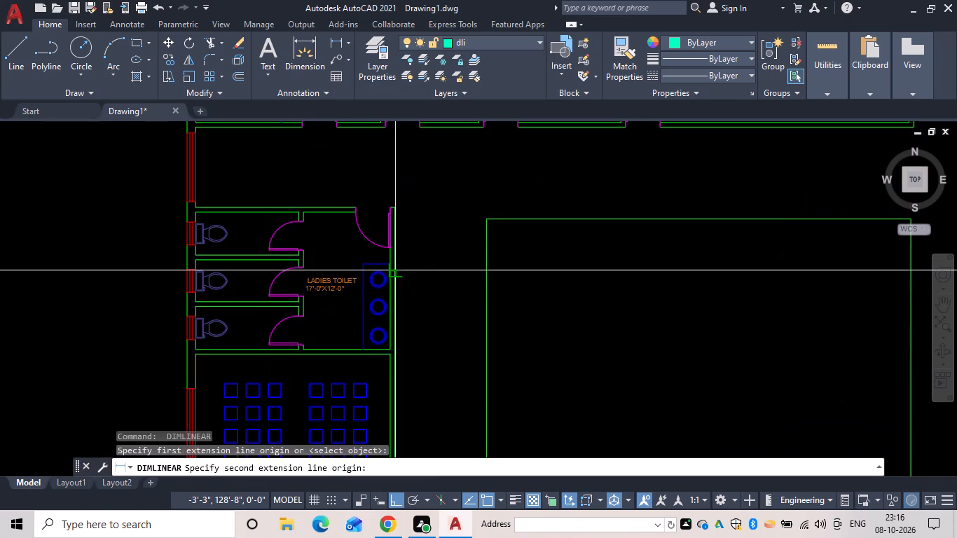
{"action": "scroll", "coordinate": [471, 270], "scroll_direction": "up", "scroll_amount": 1}
{"action": "left_click", "coordinate": [495, 268]}
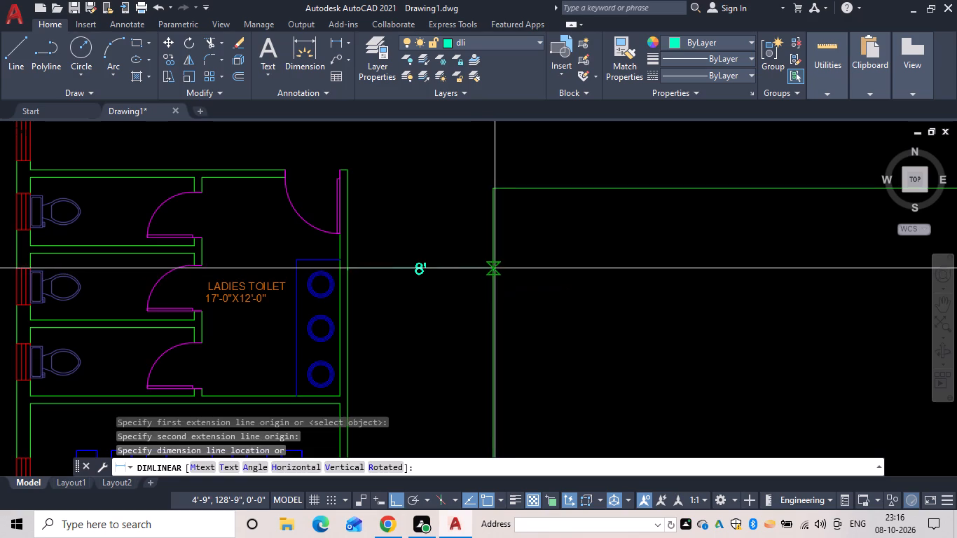
{"action": "left_click", "coordinate": [481, 276]}
{"action": "scroll", "coordinate": [525, 292], "scroll_direction": "down", "scroll_amount": 2}
{"action": "middle_click_drag", "start_coordinate": [525, 293], "coordinate": [338, 286]}
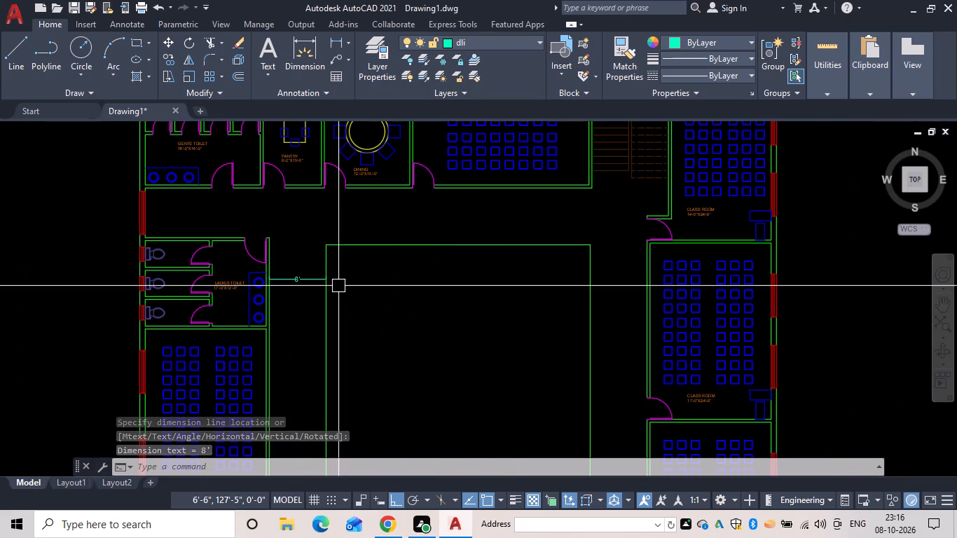
Add a vertical linear dimension across the north corridor, from the north classroom's south wall to the courtyard's north edge.
{"action": "key", "text": "space"}
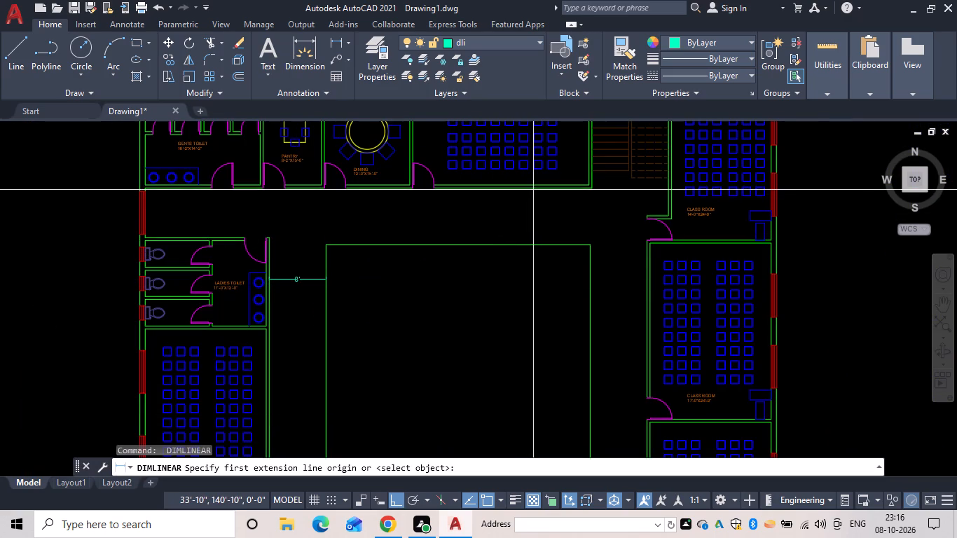
{"action": "left_click", "coordinate": [533, 188]}
{"action": "left_click", "coordinate": [533, 243]}
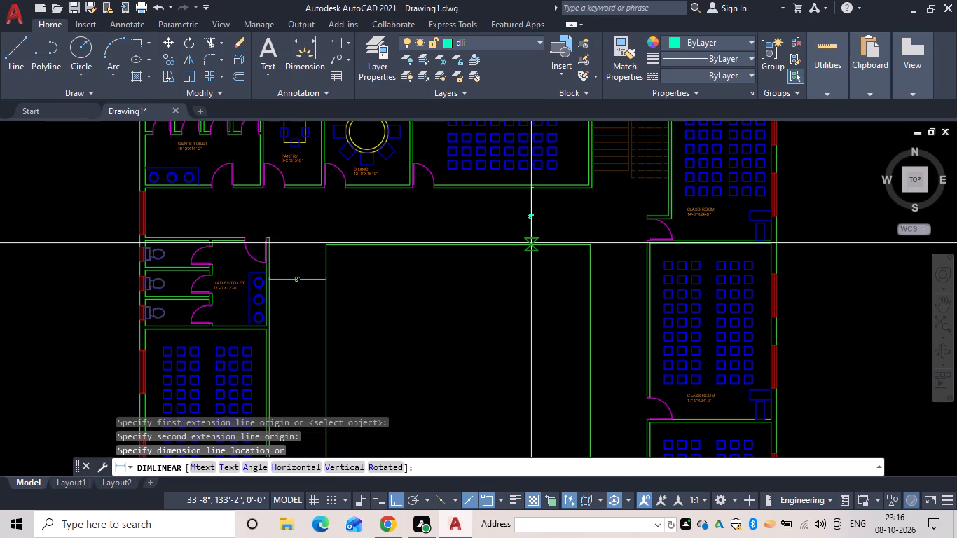
{"action": "left_click", "coordinate": [531, 243]}
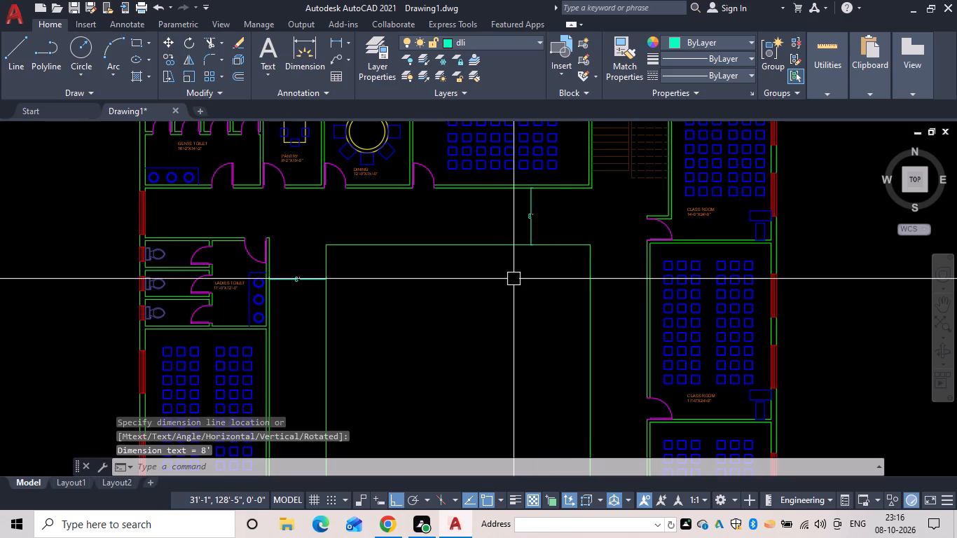
Add a horizontal linear dimension across the east corridor, from the classroom's west wall to the courtyard's east edge.
{"action": "scroll", "coordinate": [650, 268], "scroll_direction": "up", "scroll_amount": 3}
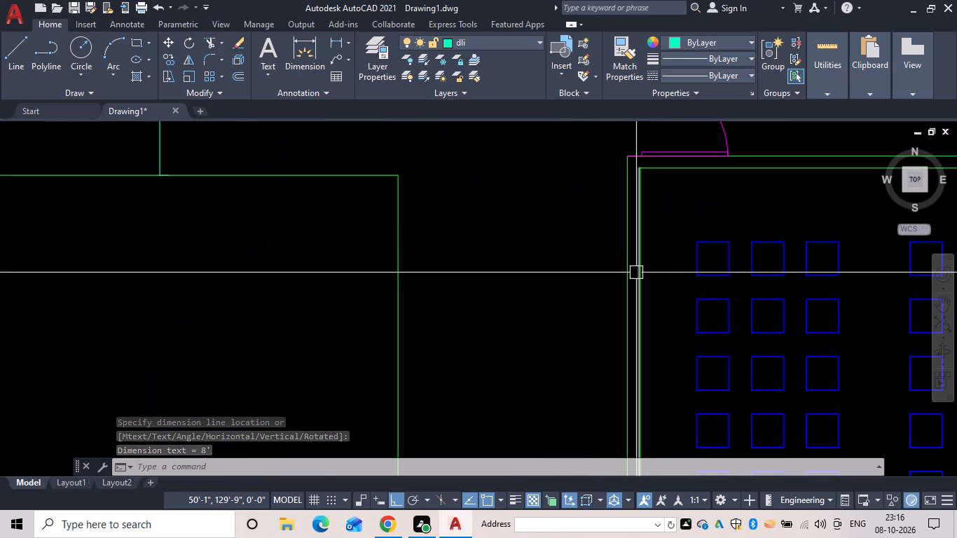
{"action": "key", "text": "space"}
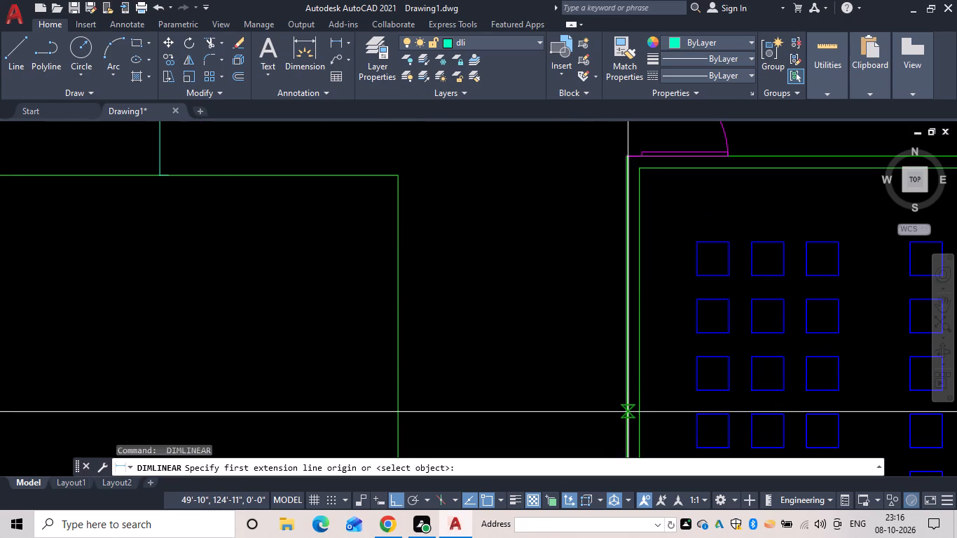
{"action": "left_click_drag", "start_coordinate": [628, 412], "coordinate": [615, 415]}
{"action": "left_click", "coordinate": [397, 411]}
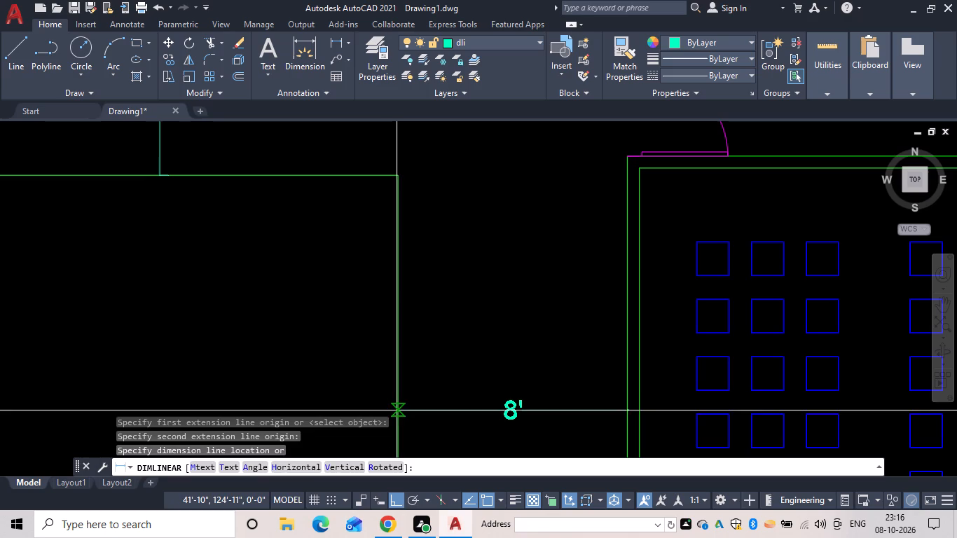
{"action": "left_click", "coordinate": [429, 398]}
Make text the current layer for the corridor labels.
{"action": "scroll", "coordinate": [448, 392], "scroll_direction": "down", "scroll_amount": 4}
{"action": "middle_click_drag", "start_coordinate": [448, 392], "coordinate": [444, 268]}
{"action": "scroll", "coordinate": [411, 386], "scroll_direction": "down", "scroll_amount": 1}
{"action": "middle_click_drag", "start_coordinate": [410, 383], "coordinate": [420, 226]}
{"action": "scroll", "coordinate": [411, 385], "scroll_direction": "down", "scroll_amount": 1}
{"action": "scroll", "coordinate": [443, 280], "scroll_direction": "up", "scroll_amount": 2}
{"action": "middle_click_drag", "start_coordinate": [443, 280], "coordinate": [476, 350]}
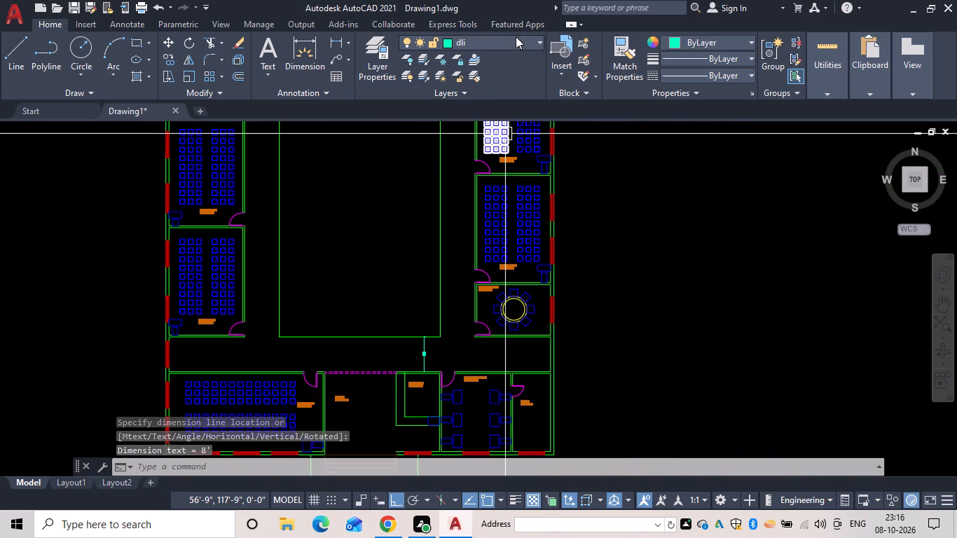
{"action": "left_click", "coordinate": [516, 37]}
{"action": "left_click", "coordinate": [487, 182]}
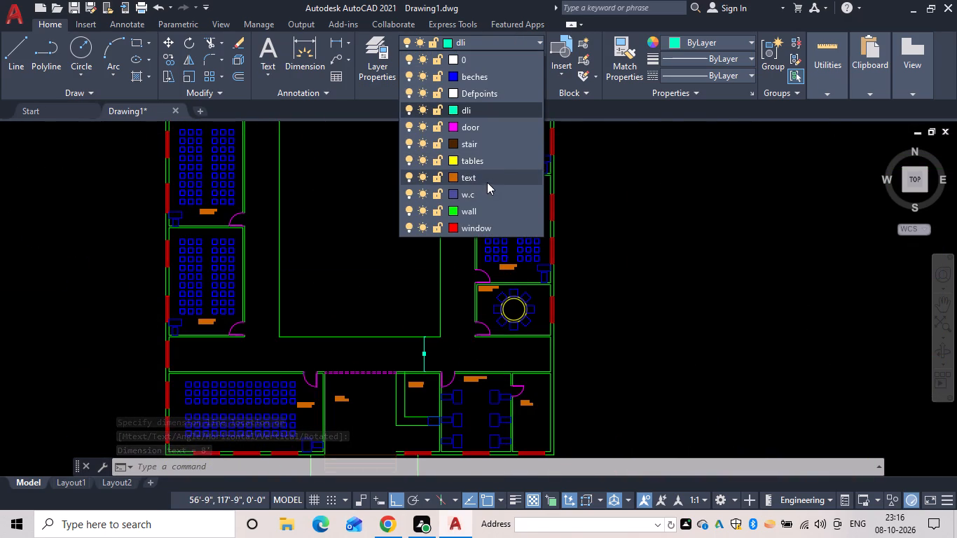
{"action": "middle_click_drag", "start_coordinate": [384, 347], "coordinate": [420, 296]}
{"action": "key", "text": "Escape"}
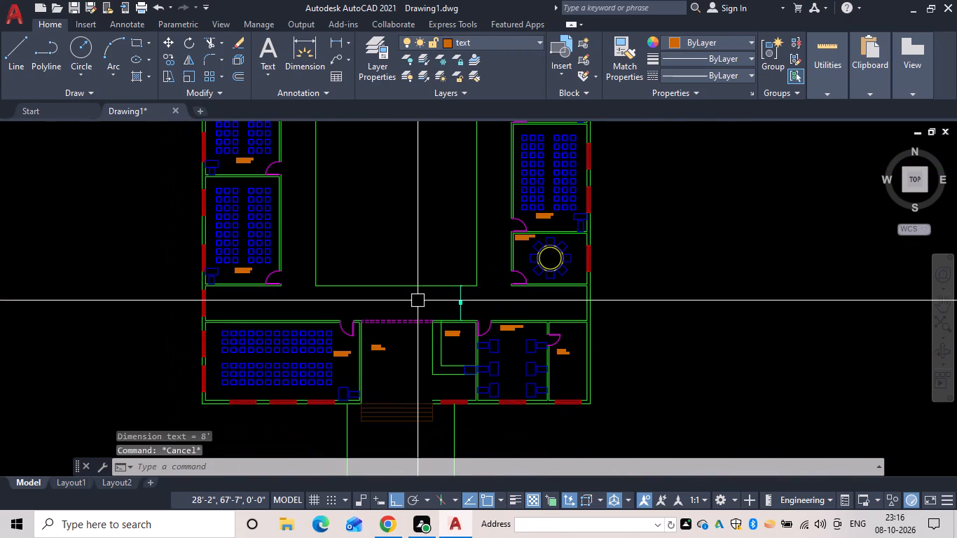
Place the single-line text 8'-0" WIDE CORRIDOR in the south corridor, west of its width dimension, with the default height and rotation.
{"action": "key", "text": "t"}
{"action": "type", "text": "EXT"}
{"action": "key", "text": "space"}
{"action": "scroll", "coordinate": [418, 296], "scroll_direction": "up", "scroll_amount": 3}
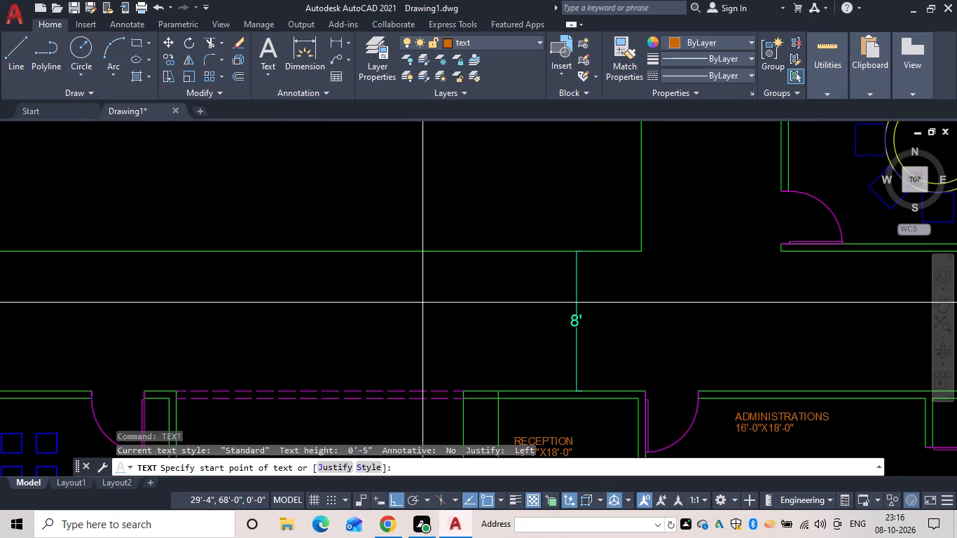
{"action": "left_click_drag", "start_coordinate": [380, 280], "coordinate": [397, 310]}
{"action": "key", "text": "space"}
{"action": "key", "text": "space"}
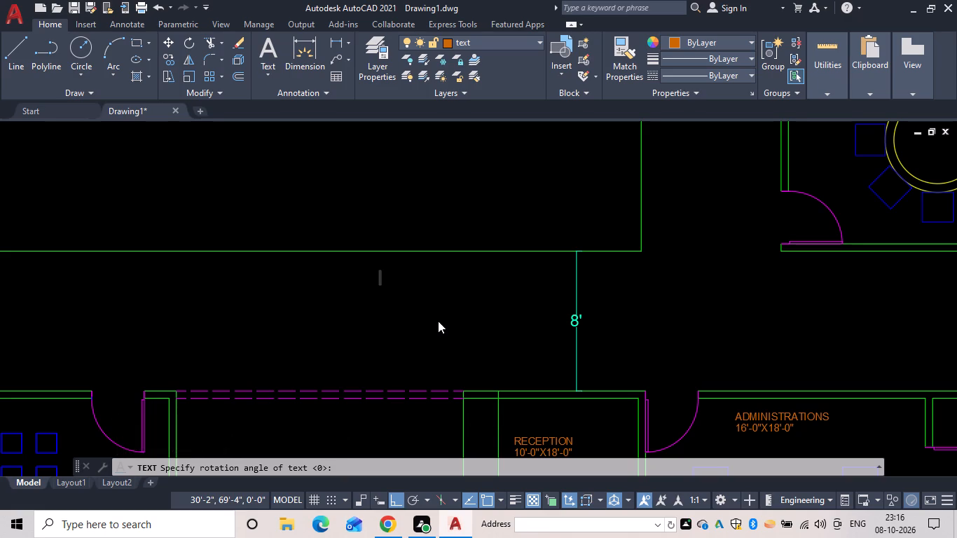
{"action": "type", "text": "8'-0\""}
{"action": "key", "text": "space"}
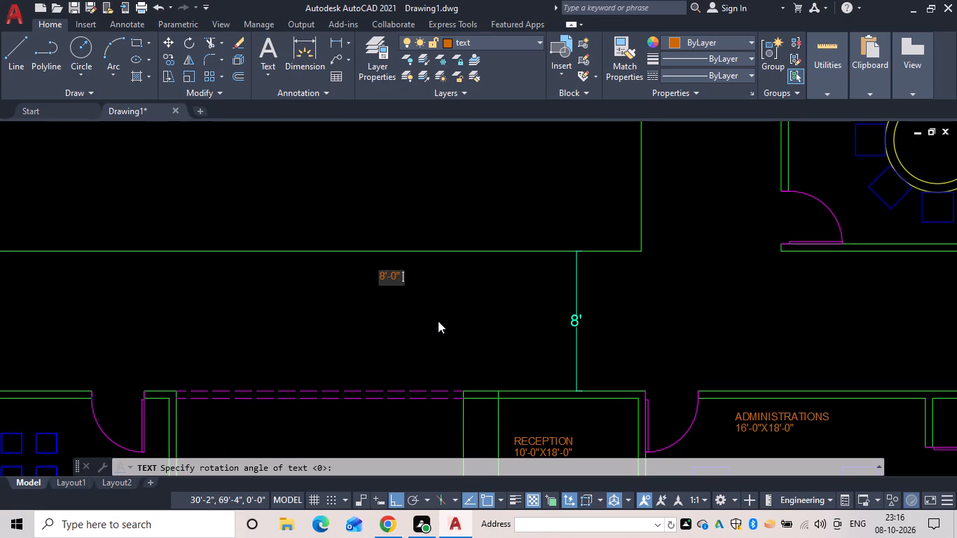
{"action": "type", "text": "WIDE CORI"}
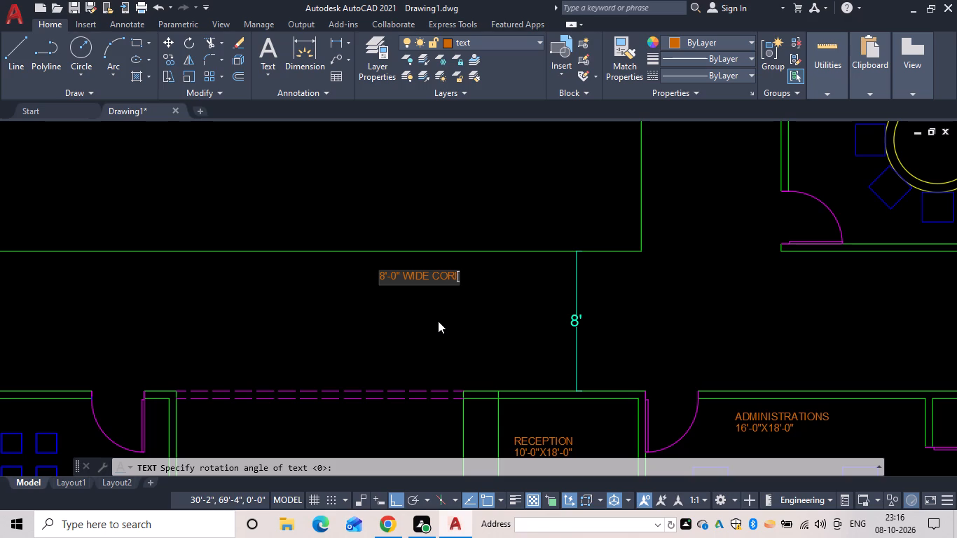
{"action": "key", "text": "BackSpace"}
{"action": "key", "text": "r"}
{"action": "type", "text": "IDOR"}
{"action": "key", "text": "space"}
{"action": "key", "text": "Return"}
{"action": "key", "text": "Return"}
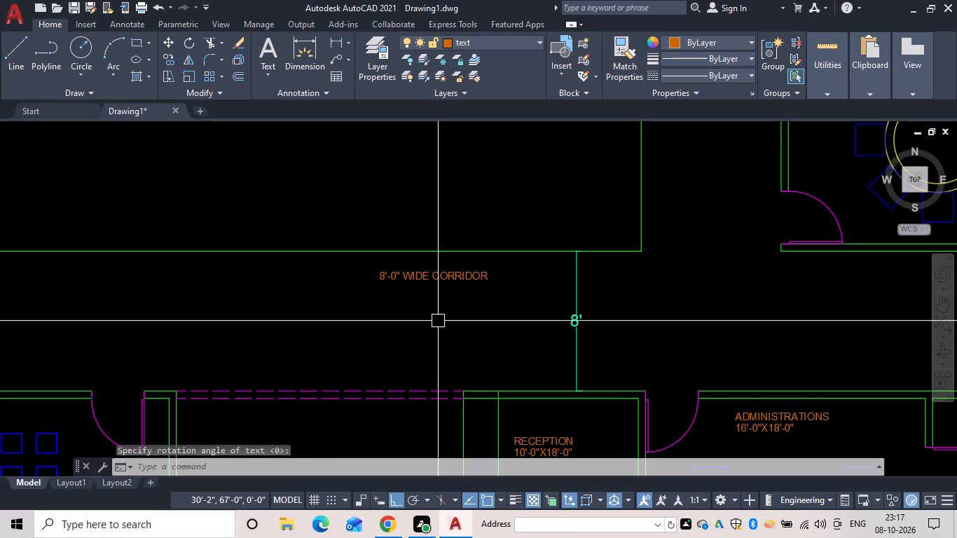
Move the south corridor label about 4'-7" straight east, close beside the width dimension.
{"action": "key", "text": "Escape"}
{"action": "type", "text": "M"}
{"action": "key", "text": "space"}
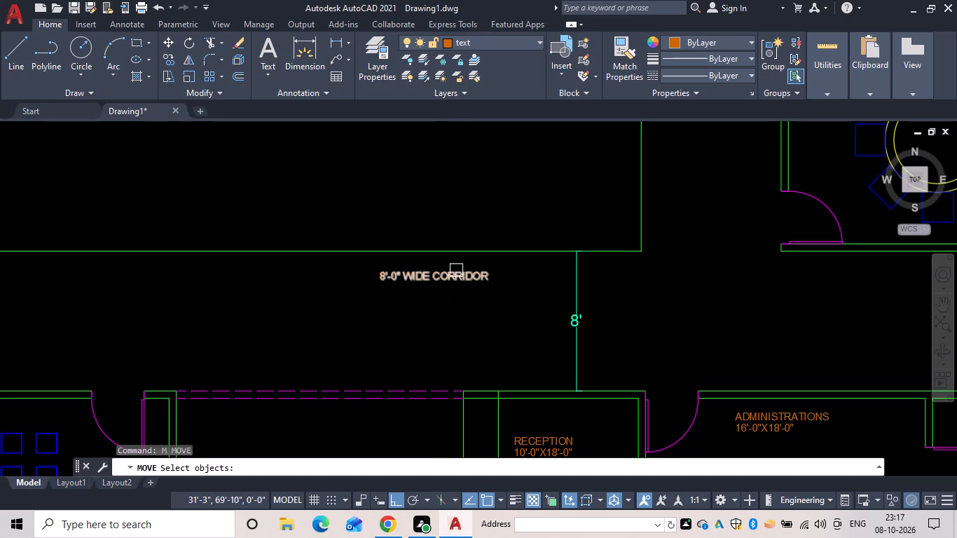
{"action": "left_click", "coordinate": [453, 274]}
{"action": "key", "text": "space"}
{"action": "left_click", "coordinate": [449, 281]}
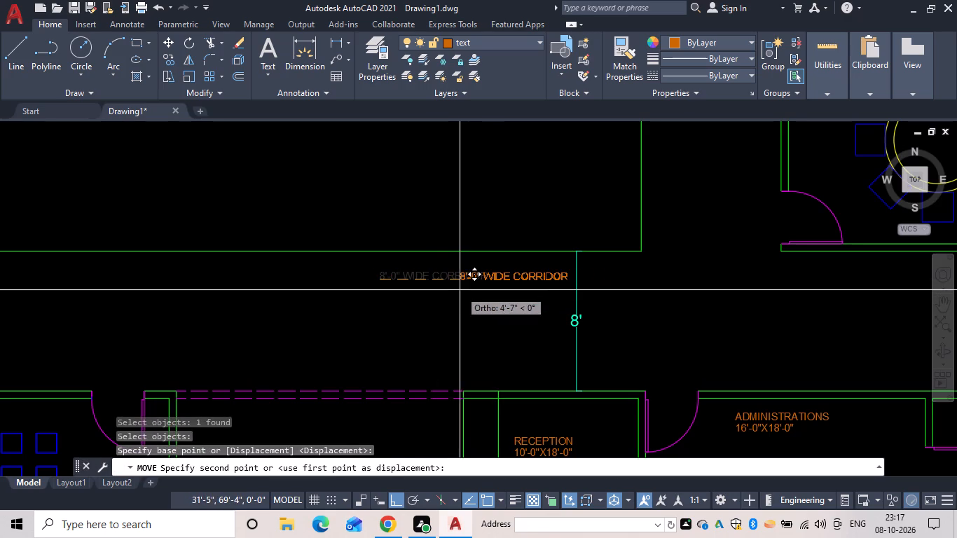
{"action": "left_click", "coordinate": [460, 290]}
Place the single-line text 8'-0" WIDE CORRIDOR in the west corridor, just below its width dimension, with the default height and rotation.
{"action": "scroll", "coordinate": [508, 312], "scroll_direction": "down", "scroll_amount": 2}
{"action": "middle_click_drag", "start_coordinate": [436, 322], "coordinate": [483, 389]}
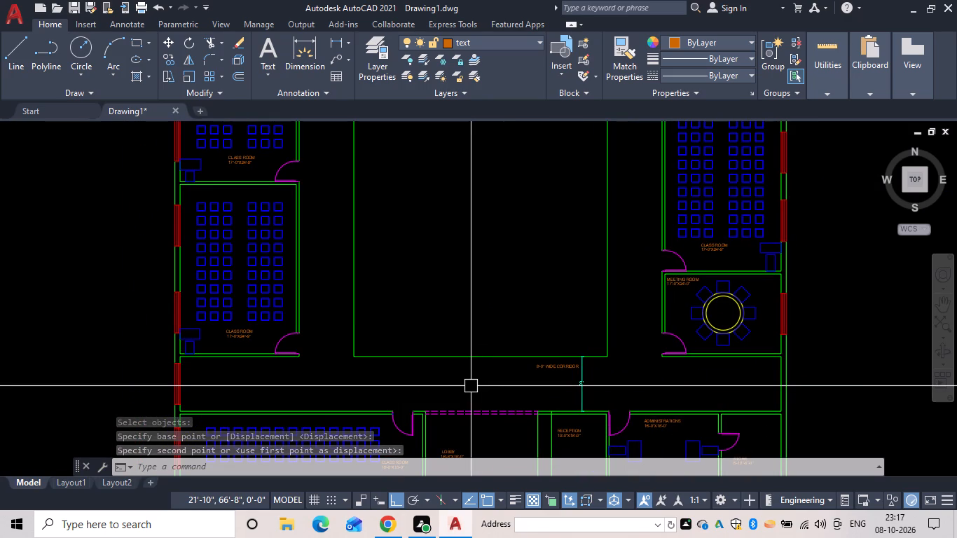
{"action": "scroll", "coordinate": [476, 308], "scroll_direction": "down", "scroll_amount": 2}
{"action": "middle_click_drag", "start_coordinate": [474, 239], "coordinate": [492, 343]}
{"action": "scroll", "coordinate": [422, 275], "scroll_direction": "up", "scroll_amount": 2}
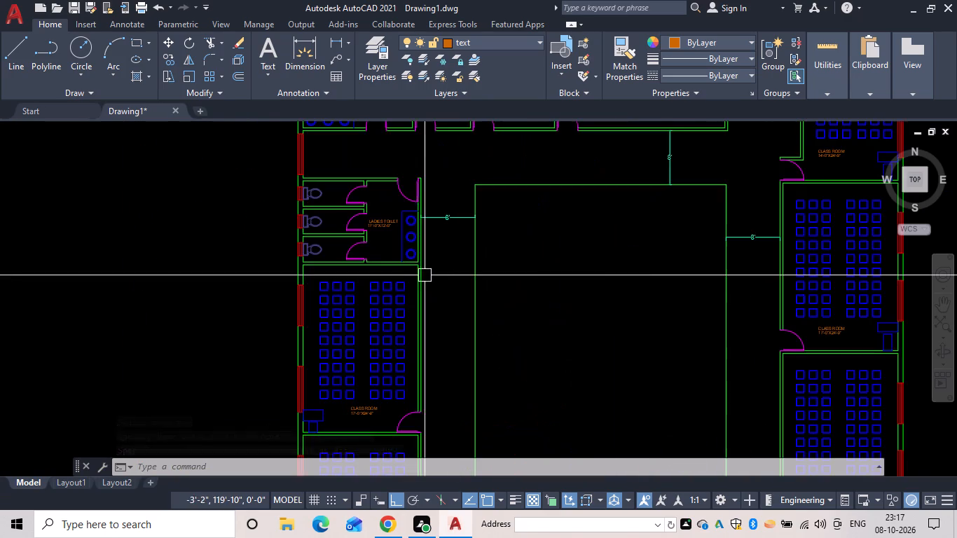
{"action": "scroll", "coordinate": [428, 272], "scroll_direction": "up", "scroll_amount": 2}
{"action": "middle_click_drag", "start_coordinate": [428, 272], "coordinate": [443, 362]}
{"action": "key", "text": "r"}
{"action": "key", "text": "Escape"}
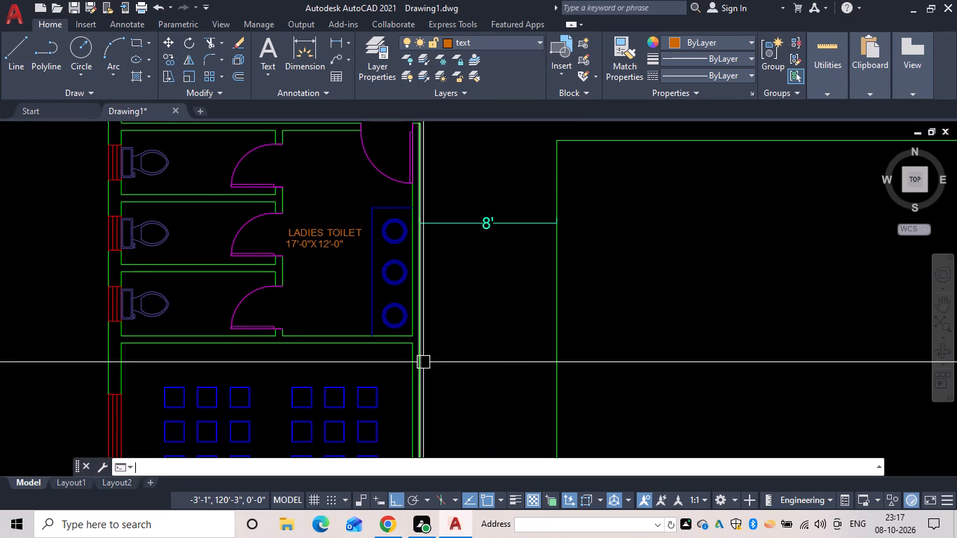
{"action": "type", "text": "YEXT"}
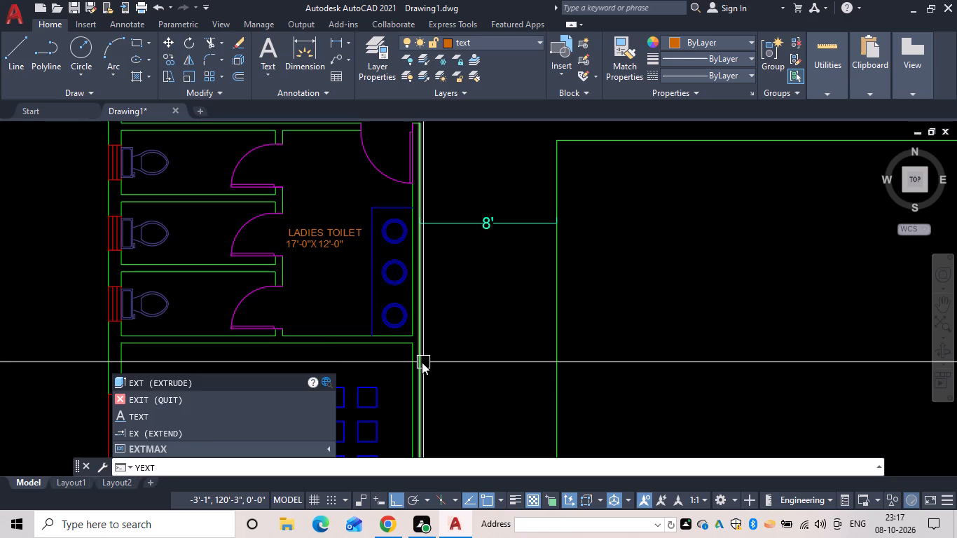
{"action": "key", "text": "Escape"}
{"action": "type", "text": "TEXT"}
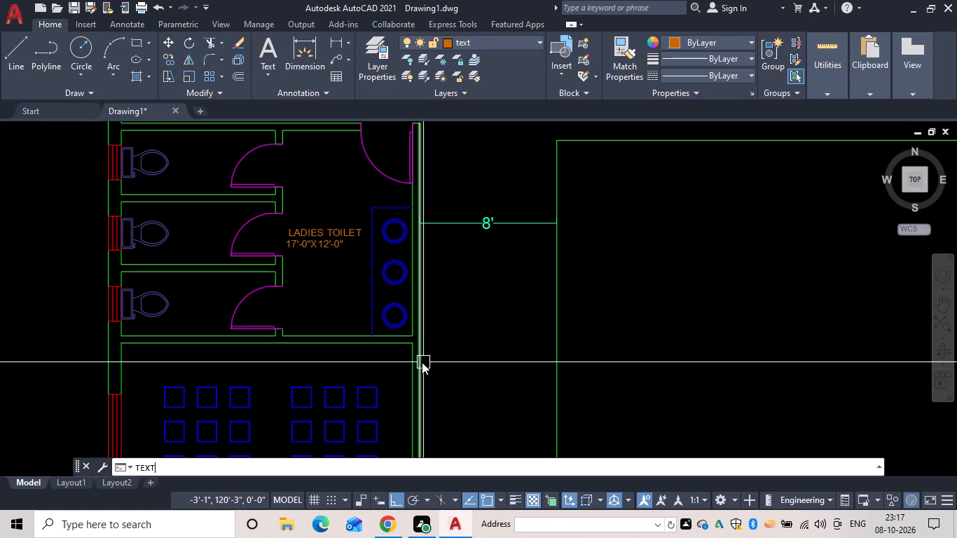
{"action": "key", "text": "space"}
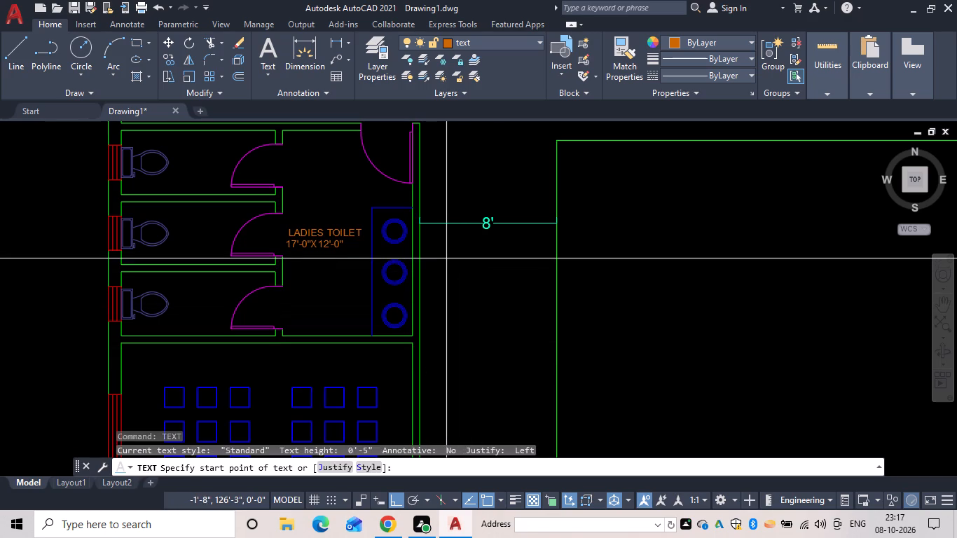
{"action": "left_click", "coordinate": [429, 253]}
{"action": "key", "text": "space"}
{"action": "key", "text": "space"}
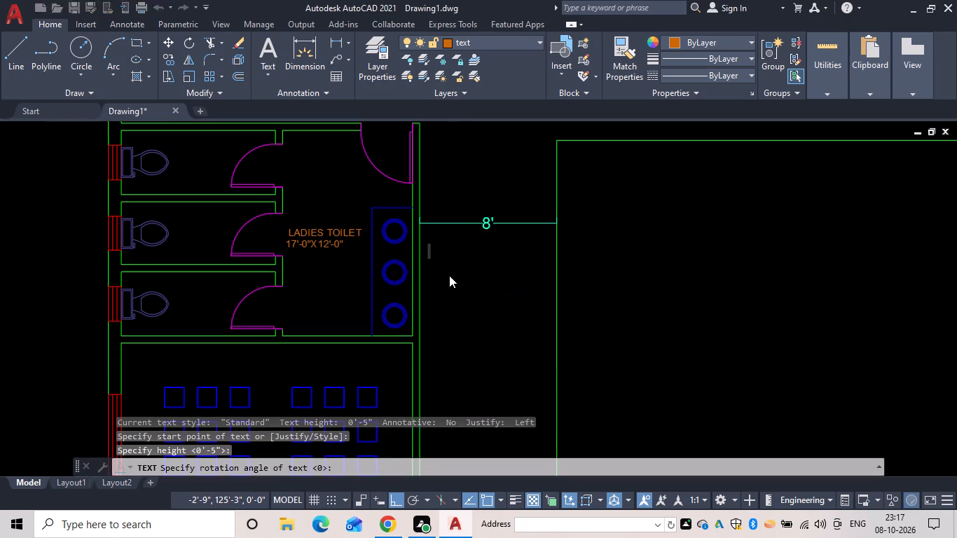
{"action": "type", "text": "8'-0\""}
{"action": "key", "text": "space"}
{"action": "type", "text": "WIDE"}
{"action": "key", "text": "space"}
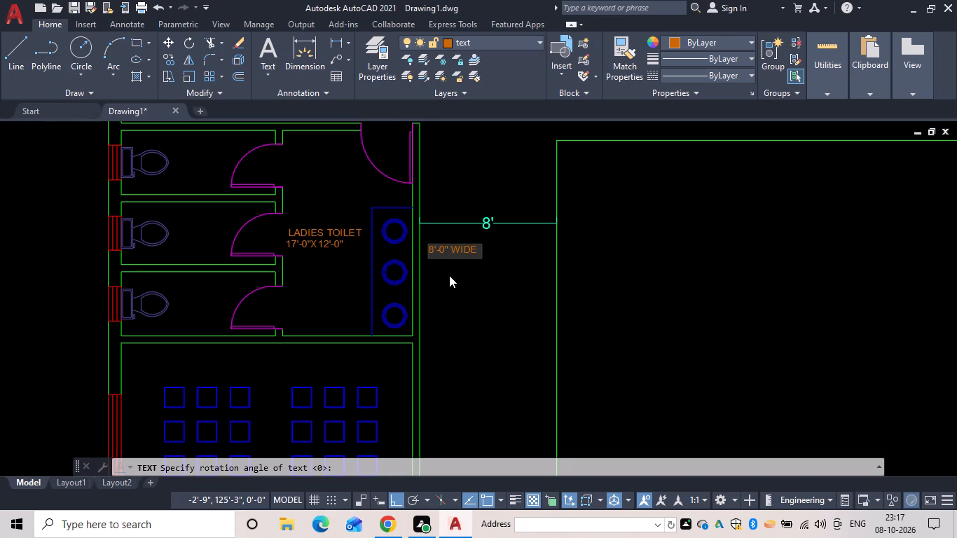
{"action": "type", "text": "CORRIDOR"}
{"action": "key", "text": "Return"}
{"action": "key", "text": "Return"}
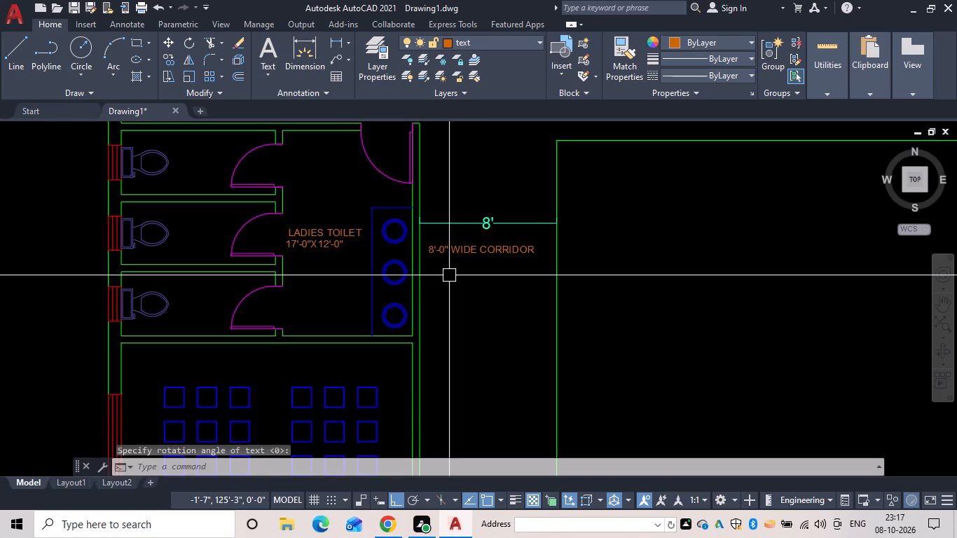
Place the single-line text 8'-0" WIDE CORRIDOR in the east corridor, just below its width dimension, with the default height and rotation.
{"action": "scroll", "coordinate": [572, 238], "scroll_direction": "down", "scroll_amount": 4}
{"action": "middle_click_drag", "start_coordinate": [568, 240], "coordinate": [345, 328]}
{"action": "middle_click_drag", "start_coordinate": [402, 311], "coordinate": [404, 287]}
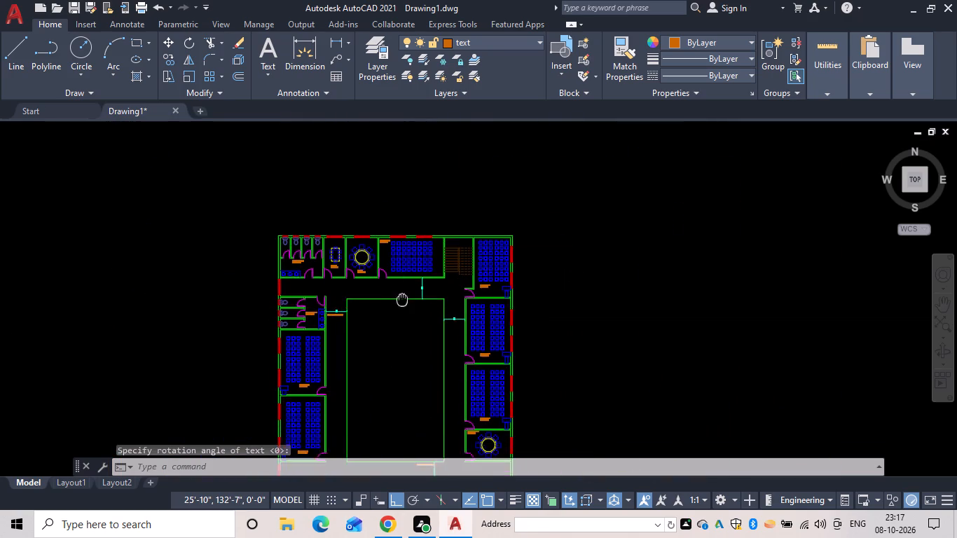
{"action": "middle_click_drag", "start_coordinate": [404, 287], "coordinate": [433, 177]}
{"action": "scroll", "coordinate": [437, 319], "scroll_direction": "up", "scroll_amount": 3}
{"action": "middle_click_drag", "start_coordinate": [437, 319], "coordinate": [434, 177]}
{"action": "scroll", "coordinate": [434, 253], "scroll_direction": "down", "scroll_amount": 1}
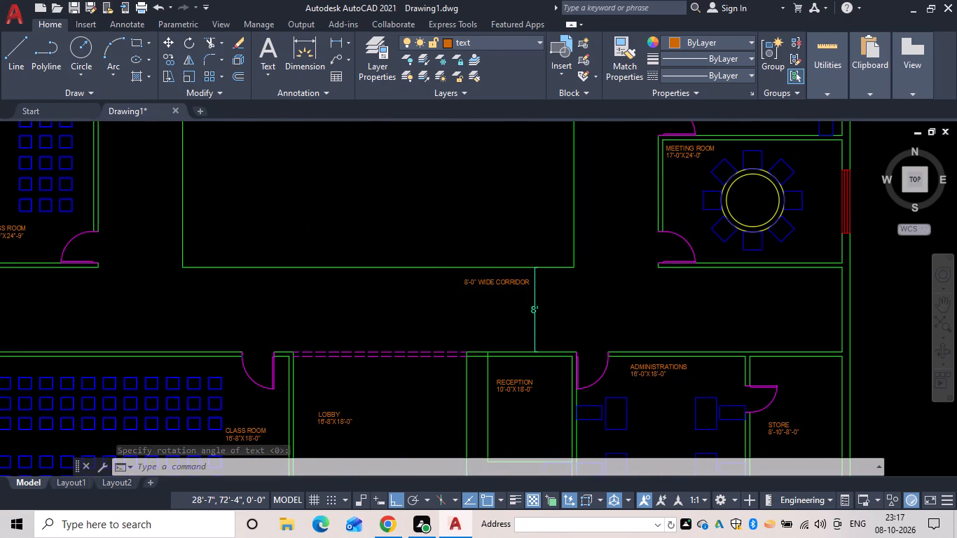
{"action": "scroll", "coordinate": [434, 253], "scroll_direction": "down", "scroll_amount": 1}
{"action": "middle_click_drag", "start_coordinate": [427, 255], "coordinate": [414, 400]}
{"action": "scroll", "coordinate": [513, 201], "scroll_direction": "up", "scroll_amount": 2}
{"action": "middle_click_drag", "start_coordinate": [492, 205], "coordinate": [474, 361]}
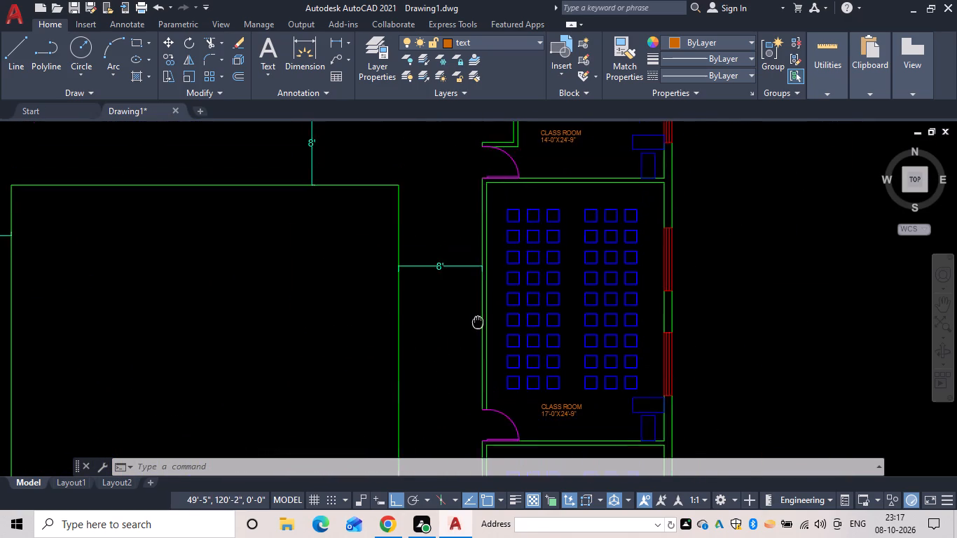
{"action": "scroll", "coordinate": [432, 343], "scroll_direction": "up", "scroll_amount": 1}
{"action": "middle_click_drag", "start_coordinate": [432, 343], "coordinate": [453, 316]}
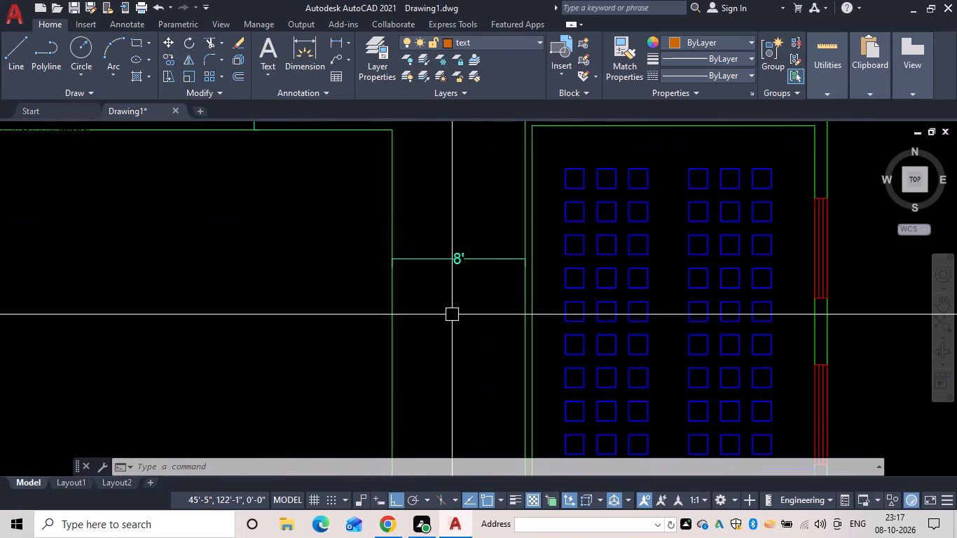
{"action": "type", "text": "TEXT"}
{"action": "key", "text": "space"}
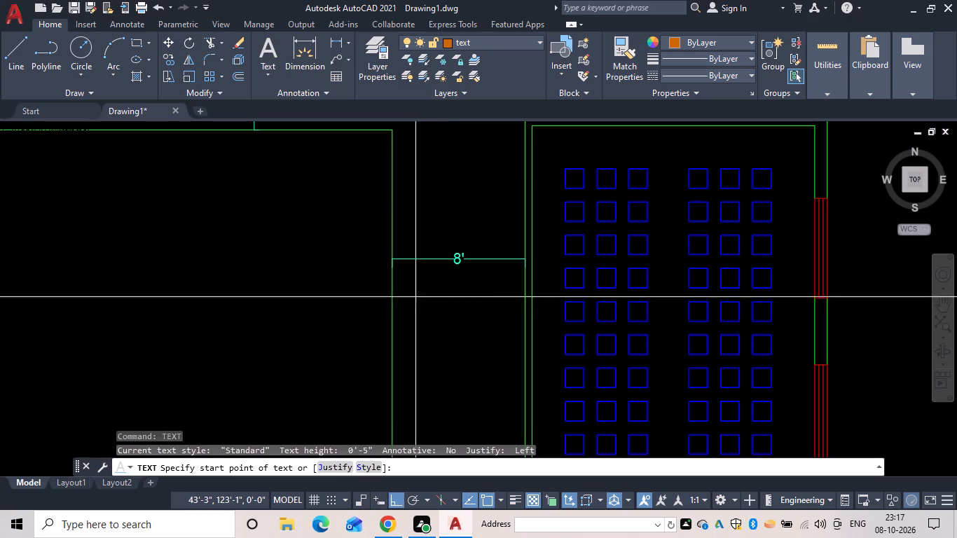
{"action": "left_click", "coordinate": [403, 295]}
{"action": "key", "text": "space"}
{"action": "key", "text": "space"}
{"action": "key", "text": "space"}
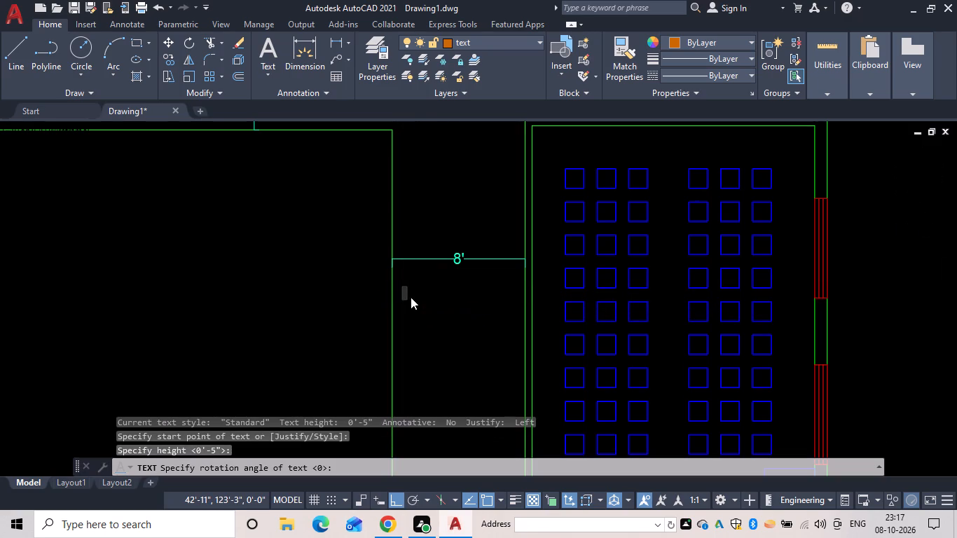
{"action": "type", "text": "8'-0\""}
{"action": "key", "text": "space"}
{"action": "type", "text": "WIDE"}
{"action": "key", "text": "space"}
{"action": "type", "text": "CORRIDE"}
{"action": "key", "text": "BackSpace"}
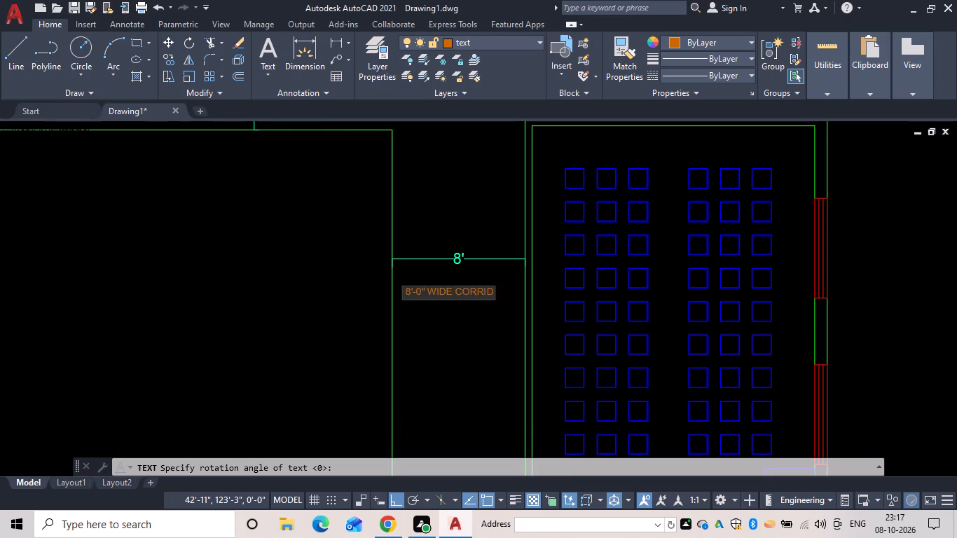
{"action": "type", "text": "OT"}
{"action": "key", "text": "BackSpace"}
{"action": "key", "text": "r"}
{"action": "key", "text": "Return"}
{"action": "key", "text": "Return"}
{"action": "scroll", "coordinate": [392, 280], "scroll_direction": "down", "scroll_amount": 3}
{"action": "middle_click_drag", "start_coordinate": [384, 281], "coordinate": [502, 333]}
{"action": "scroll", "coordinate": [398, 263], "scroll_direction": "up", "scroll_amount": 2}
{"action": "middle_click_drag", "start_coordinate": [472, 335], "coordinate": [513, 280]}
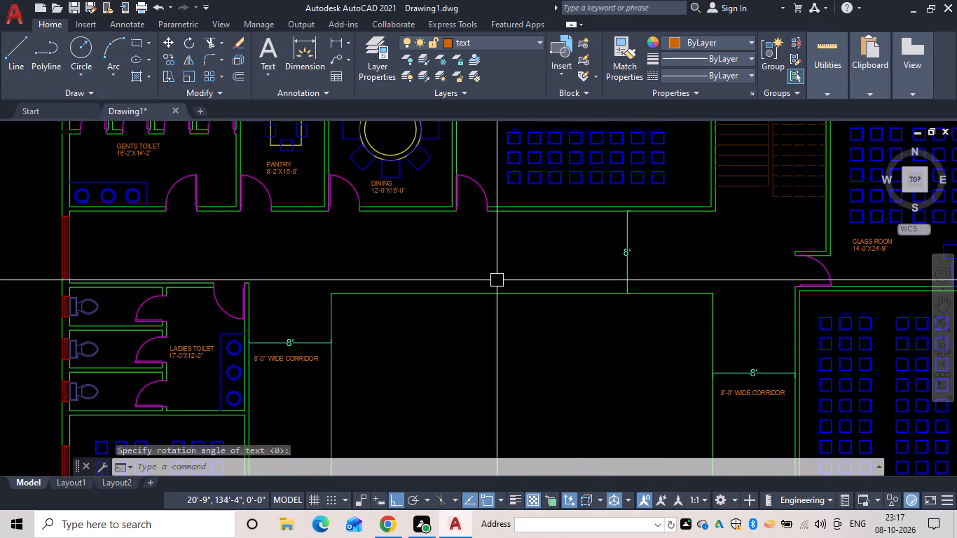
Place the single-line text 8'-0" WIDE CORRIDOR in the north corridor, just west of its width dimension, with the default height and rotation.
{"action": "key", "text": "space"}
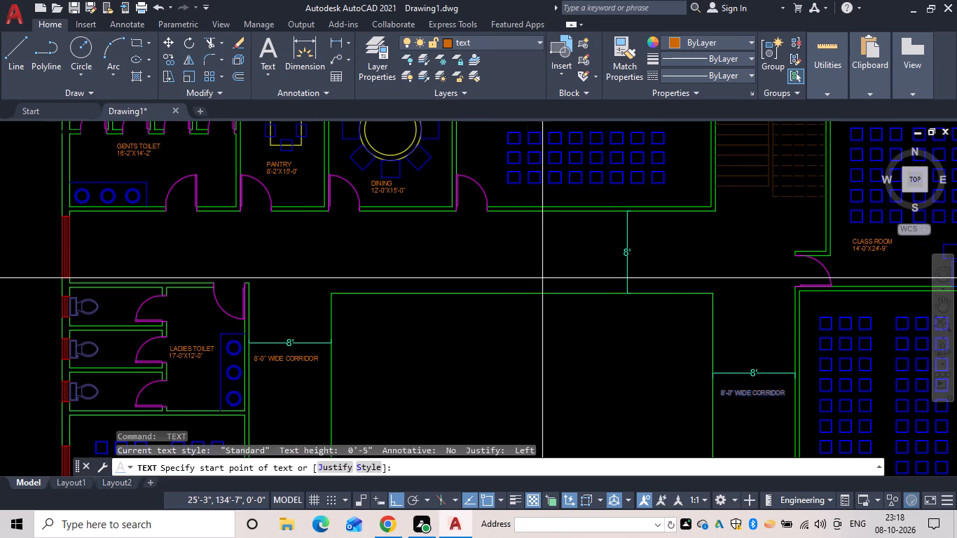
{"action": "left_click", "coordinate": [544, 277]}
{"action": "key", "text": "space"}
{"action": "key", "text": "space"}
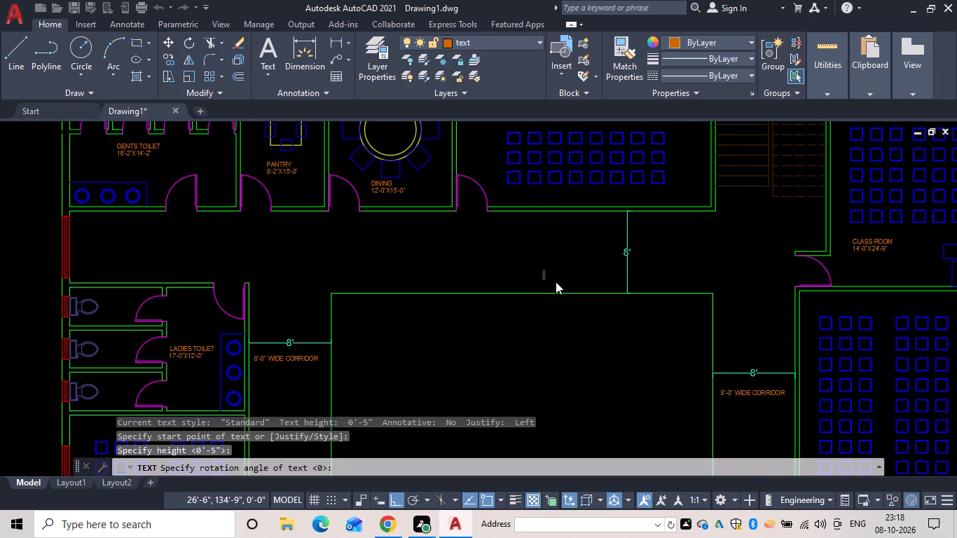
{"action": "type", "text": "8'-0\""}
{"action": "key", "text": "space"}
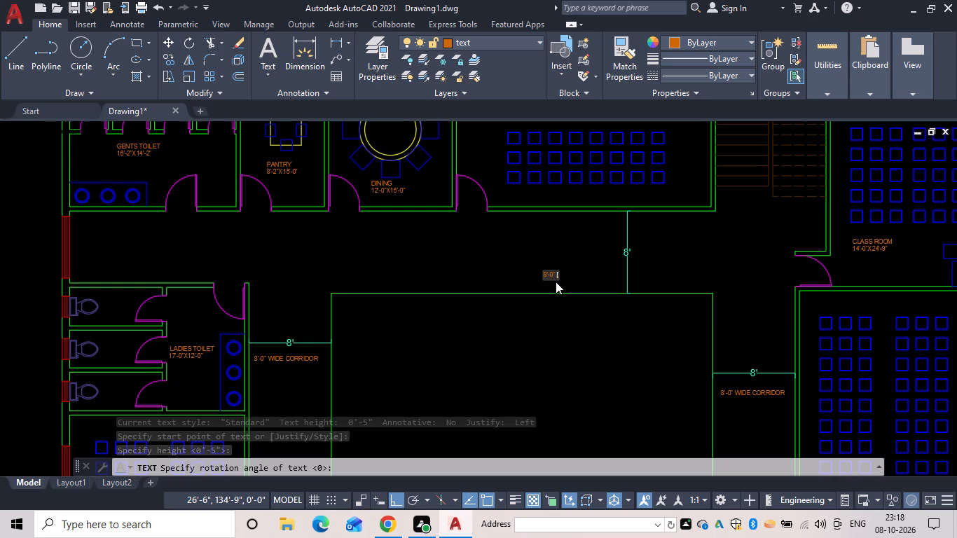
{"action": "type", "text": "WIDE CORRIDOR"}
{"action": "key", "text": "space"}
{"action": "key", "text": "Return"}
{"action": "key", "text": "Return"}
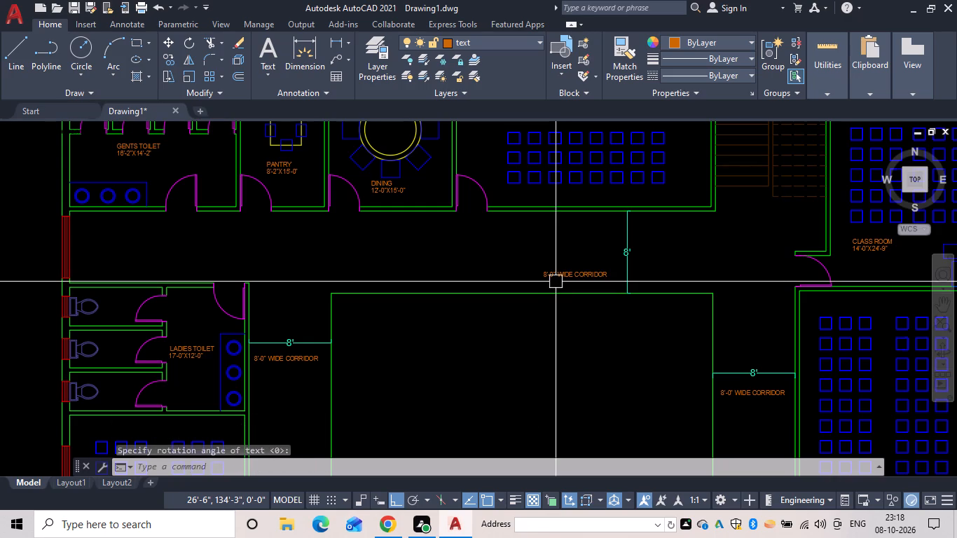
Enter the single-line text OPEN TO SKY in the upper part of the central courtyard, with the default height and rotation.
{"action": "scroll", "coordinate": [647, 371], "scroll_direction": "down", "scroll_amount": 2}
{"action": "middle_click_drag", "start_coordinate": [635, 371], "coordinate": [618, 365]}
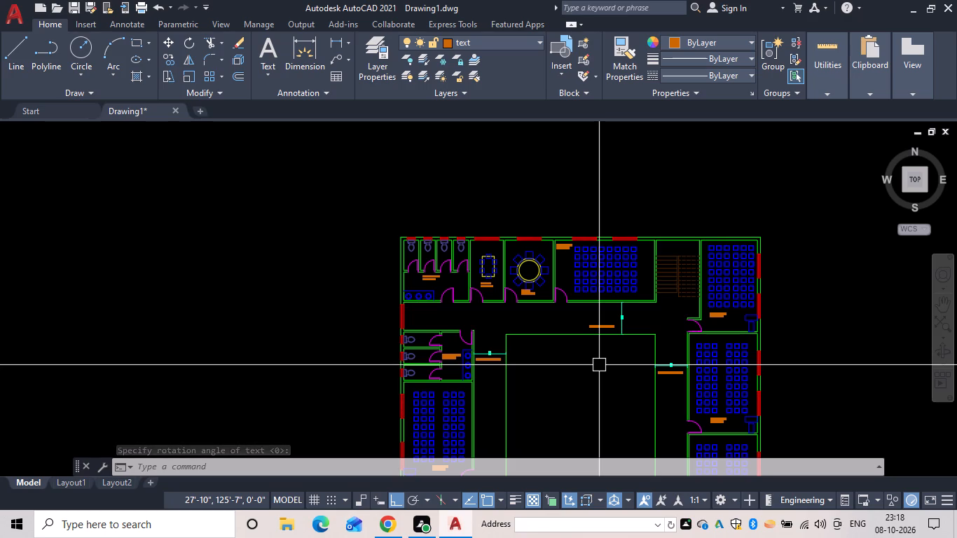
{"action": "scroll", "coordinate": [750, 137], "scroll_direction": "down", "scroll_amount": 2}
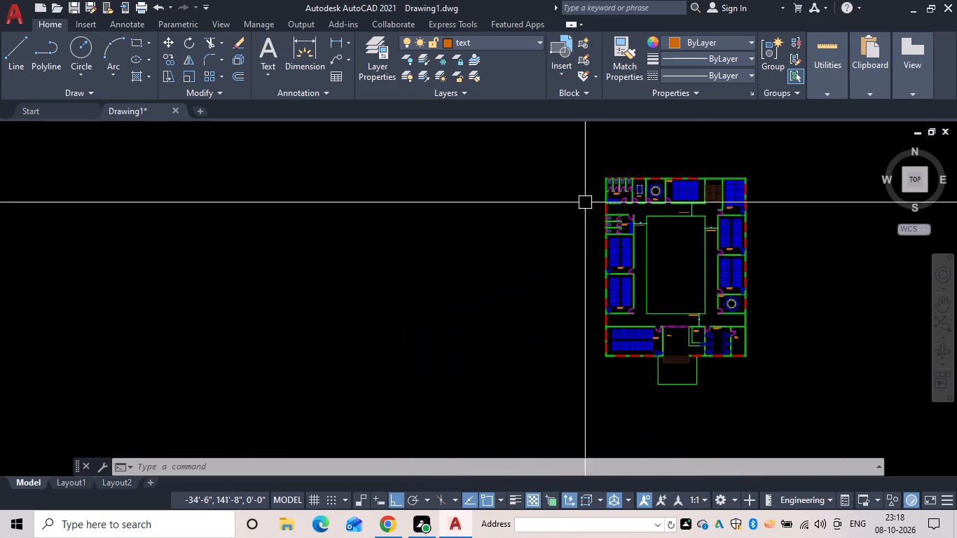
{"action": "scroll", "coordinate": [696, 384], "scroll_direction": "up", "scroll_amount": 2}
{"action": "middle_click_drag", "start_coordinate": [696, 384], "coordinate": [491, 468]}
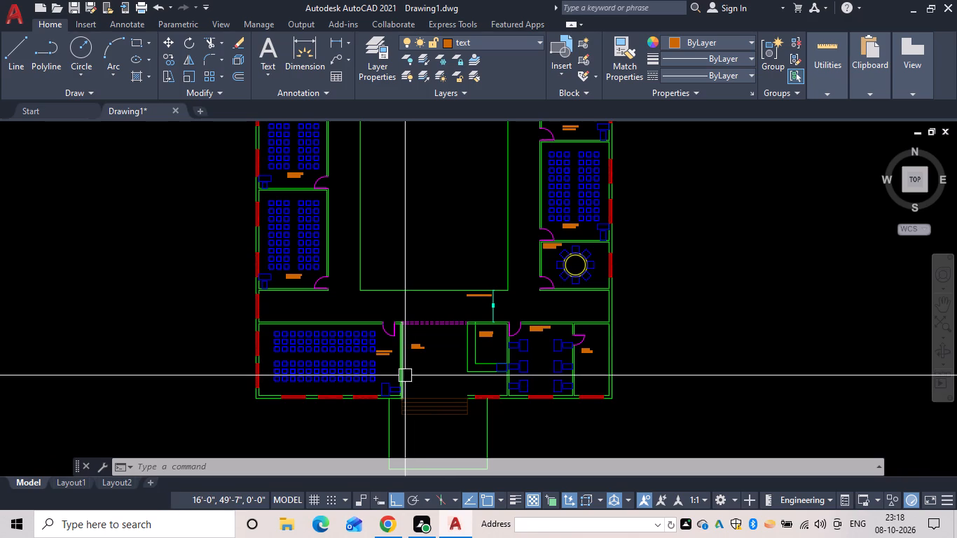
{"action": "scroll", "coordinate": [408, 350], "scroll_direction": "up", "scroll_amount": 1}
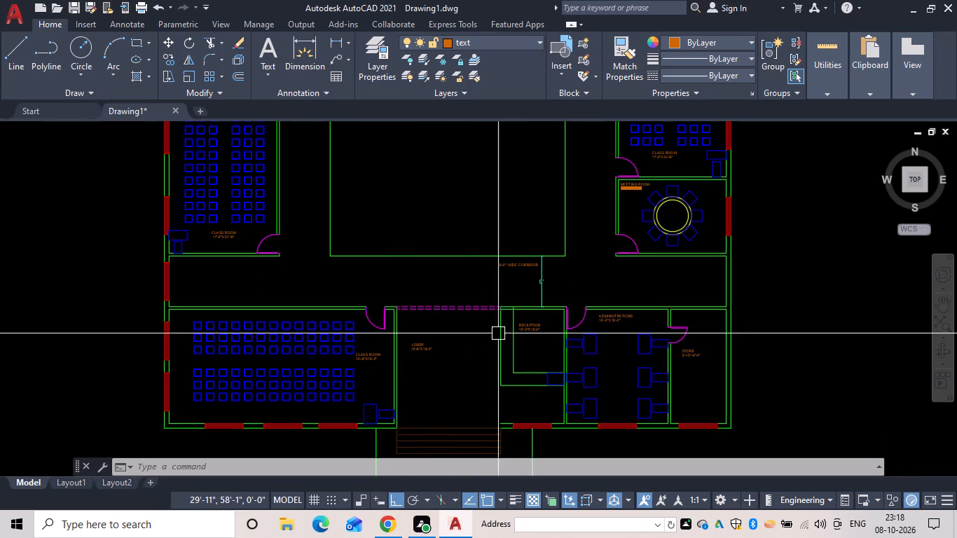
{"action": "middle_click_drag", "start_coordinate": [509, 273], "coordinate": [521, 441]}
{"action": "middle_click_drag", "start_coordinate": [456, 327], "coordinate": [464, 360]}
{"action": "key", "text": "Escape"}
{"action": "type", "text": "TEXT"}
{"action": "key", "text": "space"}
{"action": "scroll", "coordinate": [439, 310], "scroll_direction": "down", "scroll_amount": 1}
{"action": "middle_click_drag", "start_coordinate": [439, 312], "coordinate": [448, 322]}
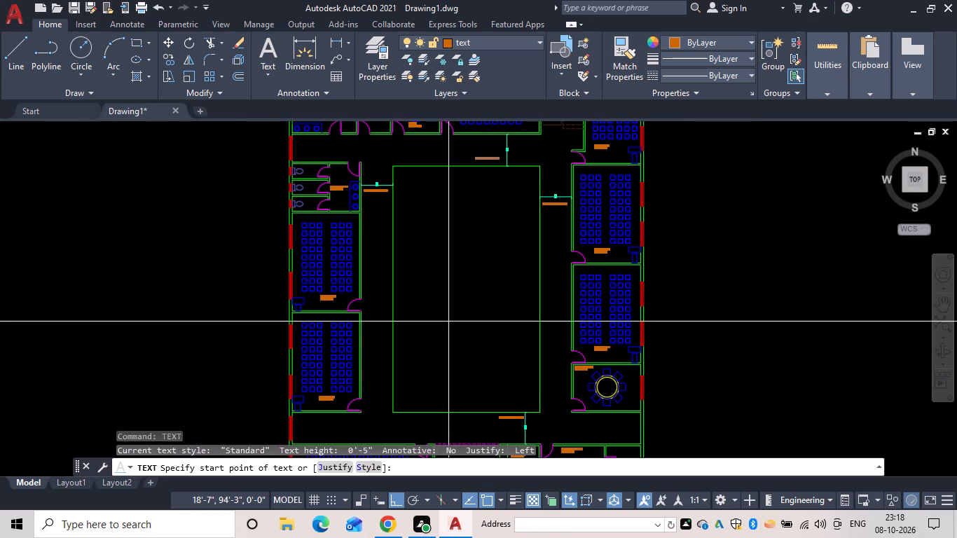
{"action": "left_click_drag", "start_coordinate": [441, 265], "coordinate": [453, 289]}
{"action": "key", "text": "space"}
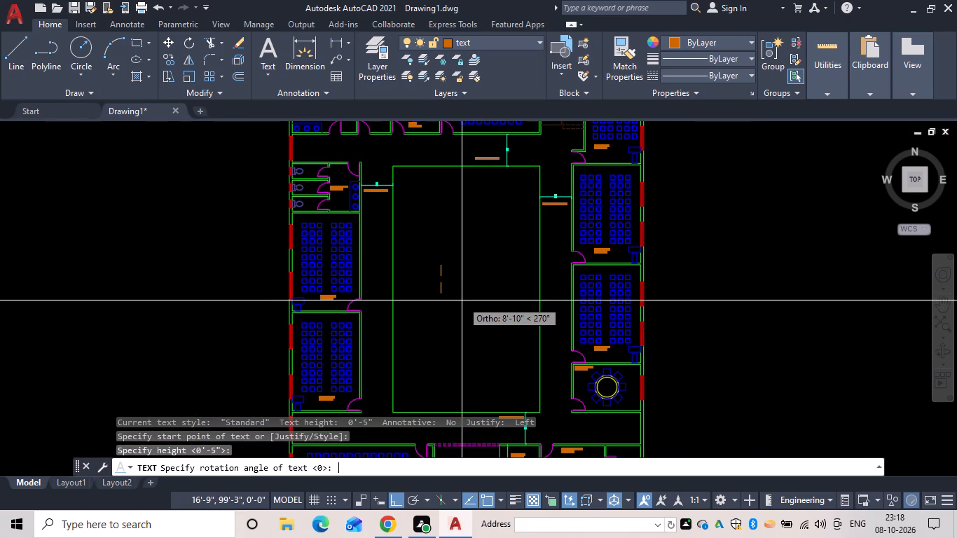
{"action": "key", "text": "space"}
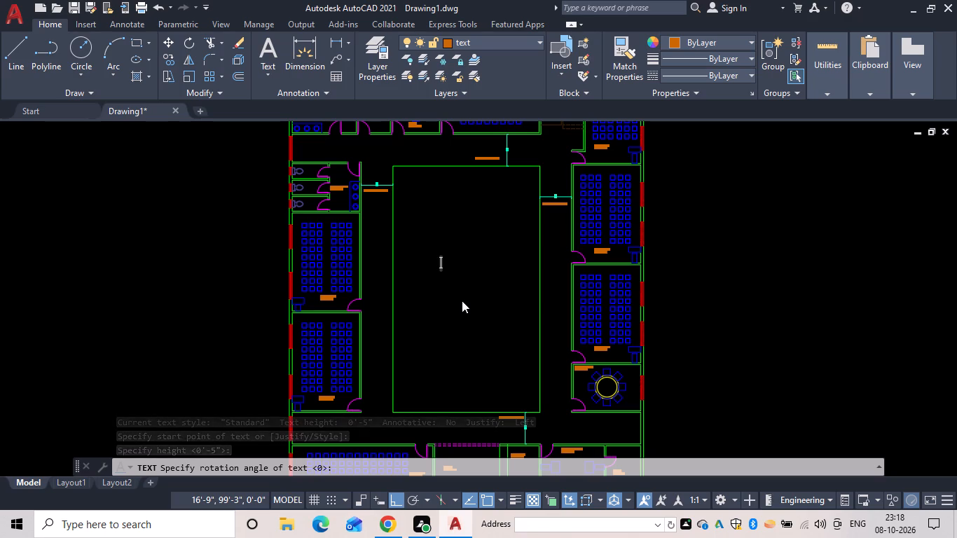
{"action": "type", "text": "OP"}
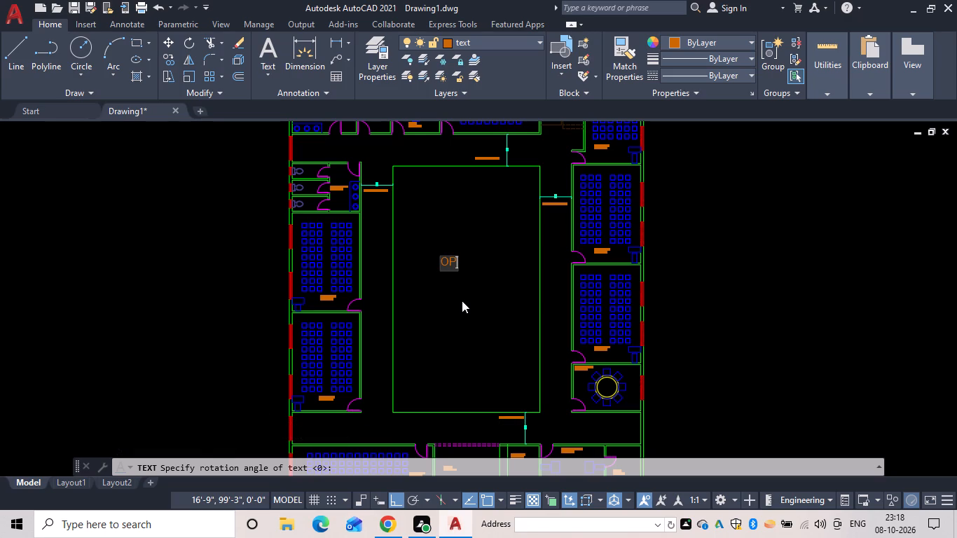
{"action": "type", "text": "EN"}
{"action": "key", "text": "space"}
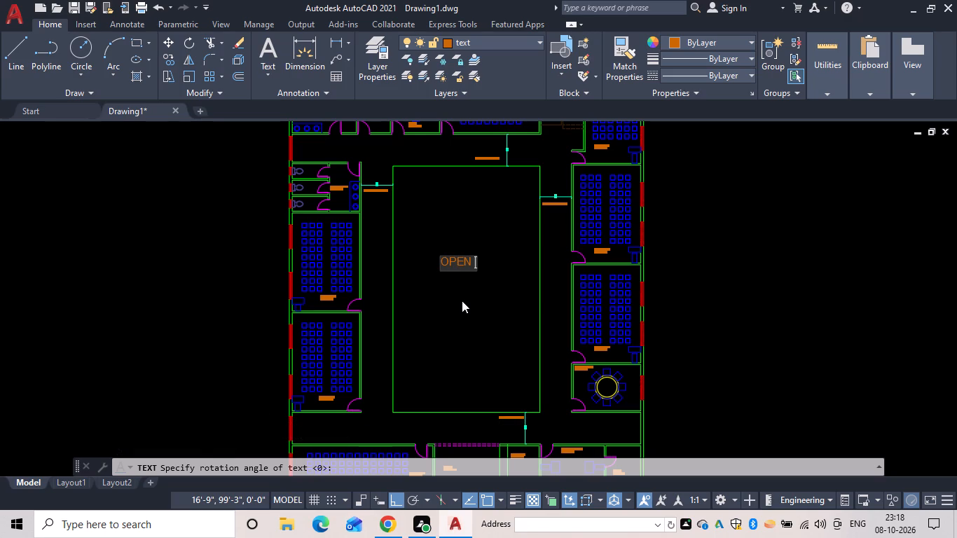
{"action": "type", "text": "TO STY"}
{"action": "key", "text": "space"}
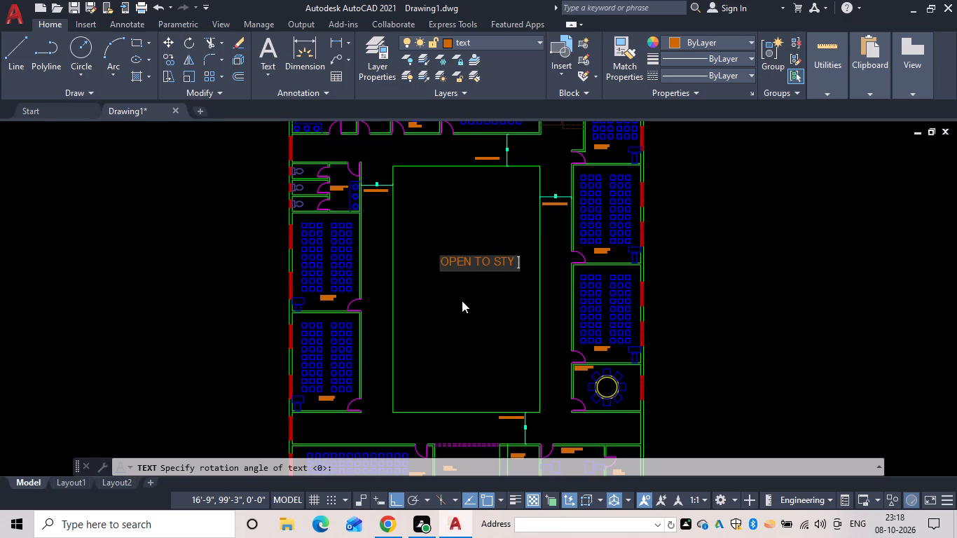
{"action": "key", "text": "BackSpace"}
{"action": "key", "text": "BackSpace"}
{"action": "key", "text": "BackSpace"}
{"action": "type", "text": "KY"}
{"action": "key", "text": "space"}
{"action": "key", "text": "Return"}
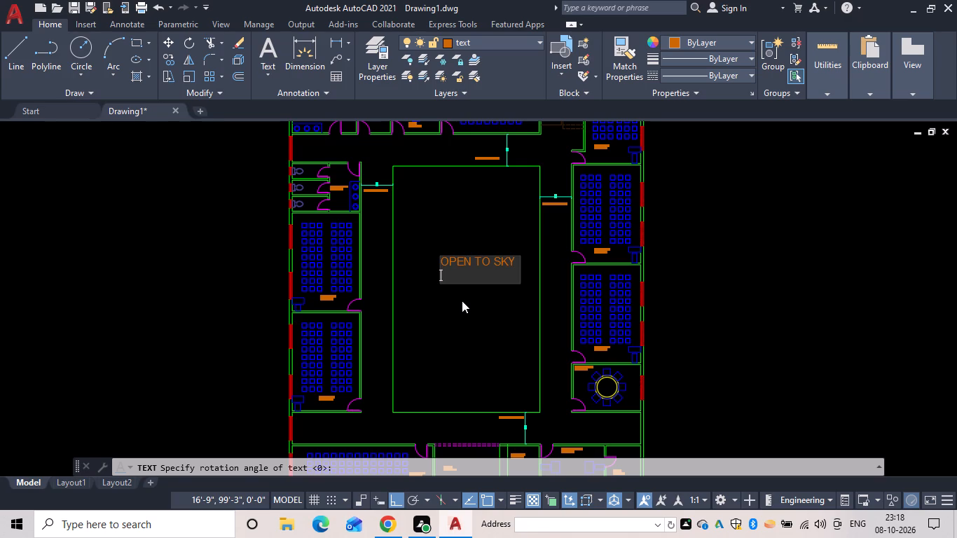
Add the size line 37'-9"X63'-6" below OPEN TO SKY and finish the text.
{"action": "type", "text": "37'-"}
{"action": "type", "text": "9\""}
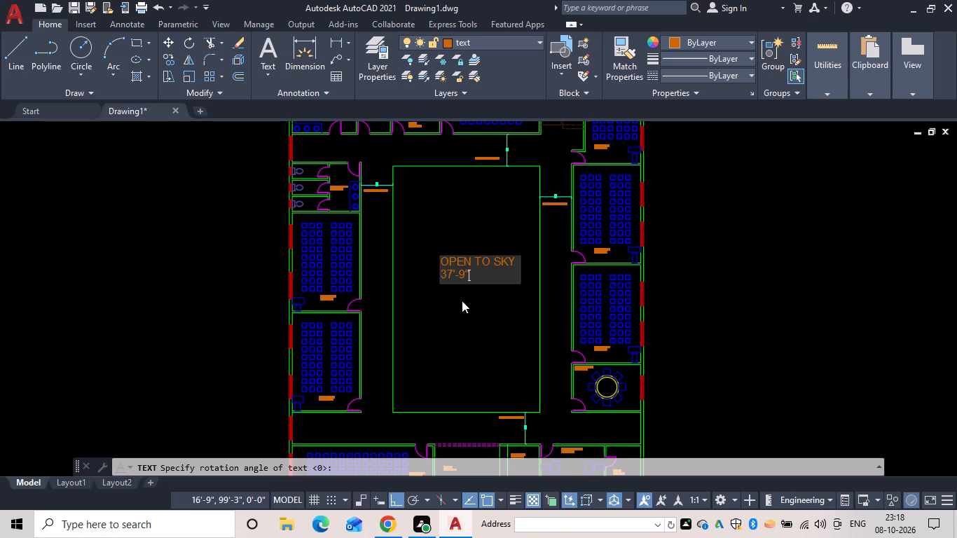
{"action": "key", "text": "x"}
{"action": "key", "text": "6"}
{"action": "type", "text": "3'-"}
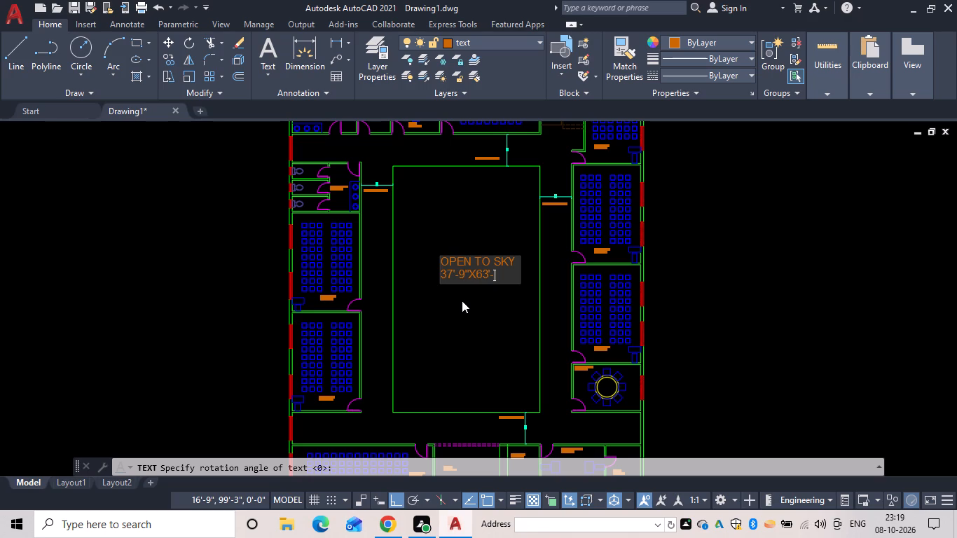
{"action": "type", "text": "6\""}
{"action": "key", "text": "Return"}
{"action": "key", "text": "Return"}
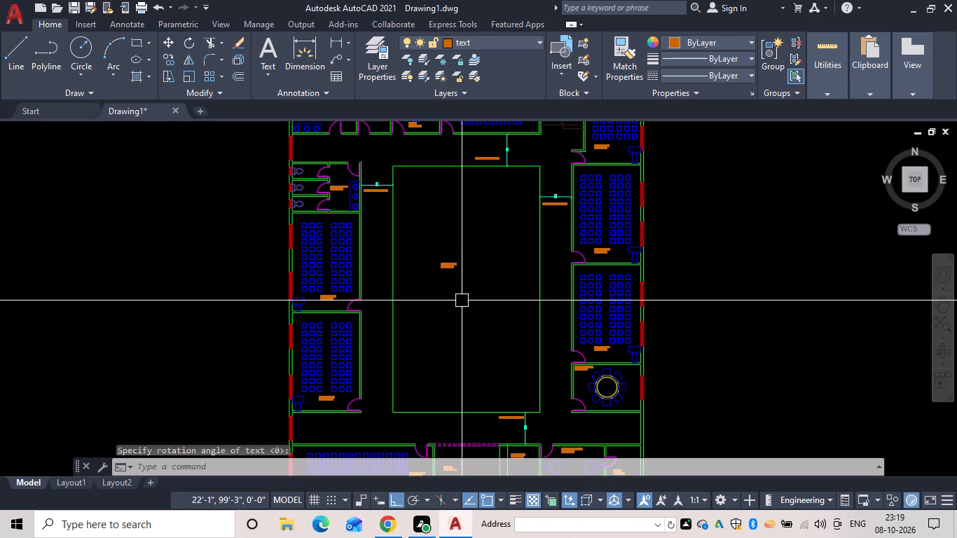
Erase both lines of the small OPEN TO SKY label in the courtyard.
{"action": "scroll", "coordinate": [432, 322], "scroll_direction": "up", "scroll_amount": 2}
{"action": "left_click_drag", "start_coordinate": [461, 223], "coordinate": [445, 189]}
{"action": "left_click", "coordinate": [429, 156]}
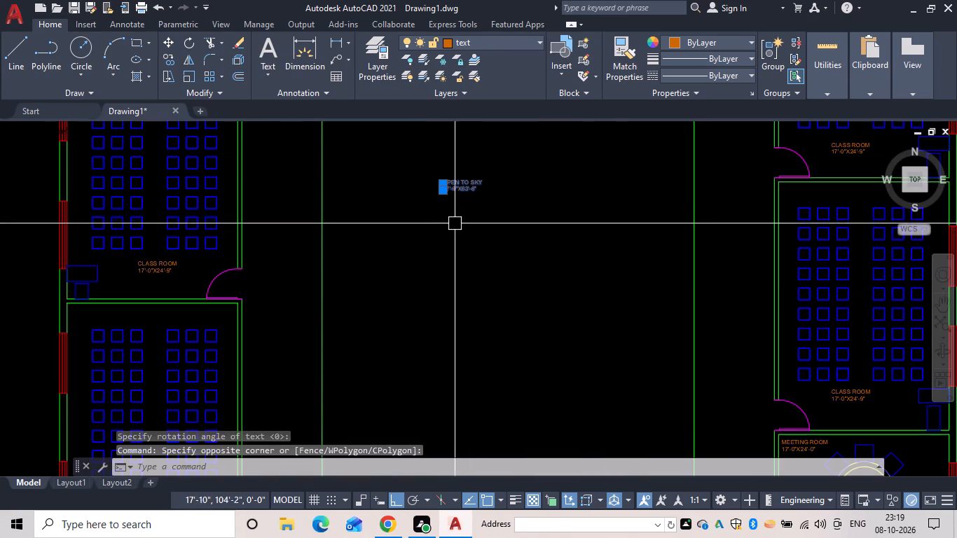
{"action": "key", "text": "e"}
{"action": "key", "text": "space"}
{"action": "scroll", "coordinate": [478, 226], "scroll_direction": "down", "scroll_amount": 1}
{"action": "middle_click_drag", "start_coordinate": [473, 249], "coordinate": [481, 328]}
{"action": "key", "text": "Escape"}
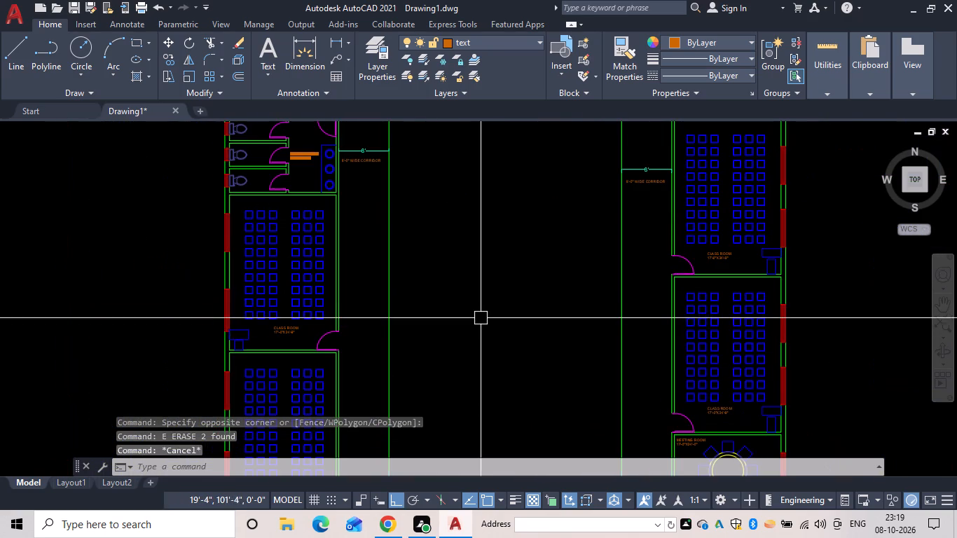
Enter the single-line text OPEN TO SKY in the central courtyard with a height of 1' and the default rotation.
{"action": "type", "text": "TE"}
{"action": "type", "text": "XT"}
{"action": "key", "text": "space"}
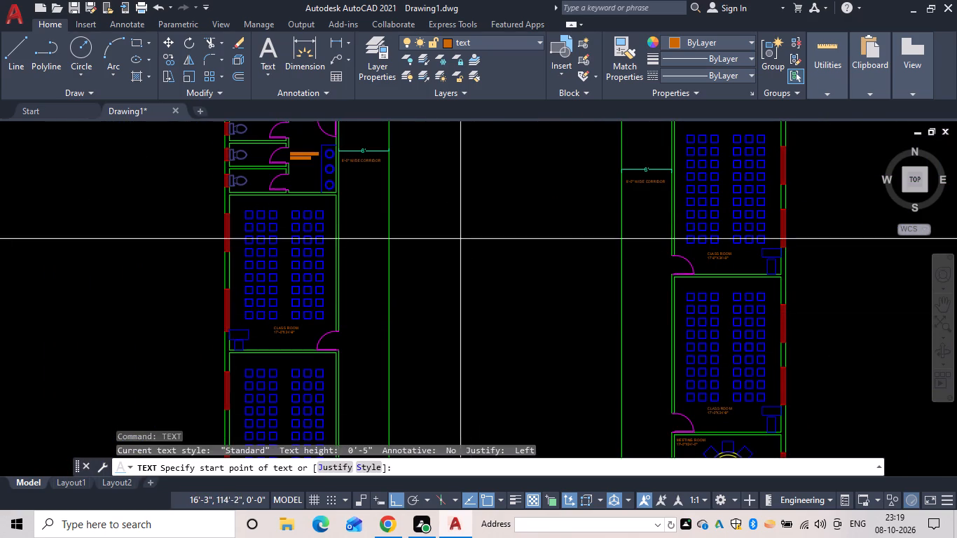
{"action": "left_click_drag", "start_coordinate": [459, 236], "coordinate": [462, 259]}
{"action": "type", "text": "1'"}
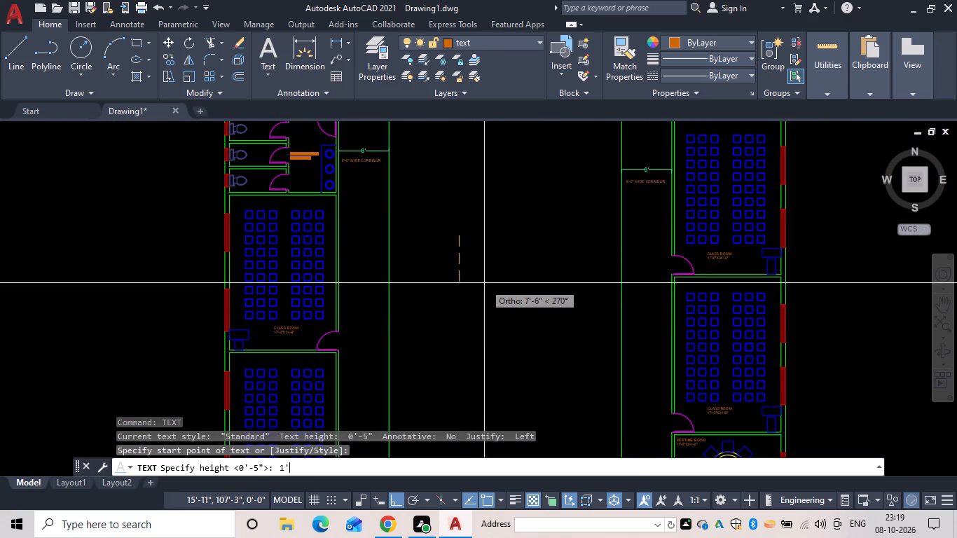
{"action": "key", "text": "space"}
{"action": "key", "text": "space"}
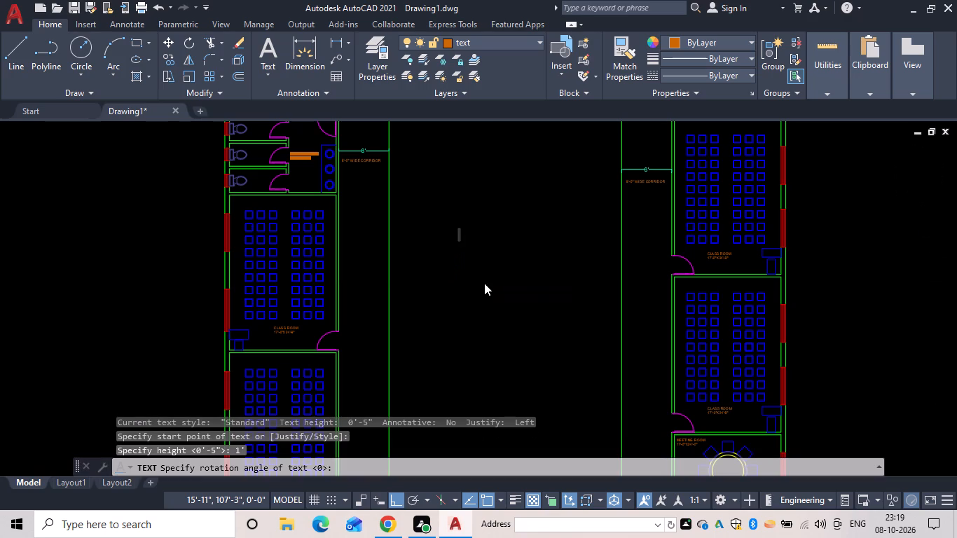
{"action": "type", "text": "OPEN TO SKY"}
{"action": "key", "text": "Return"}
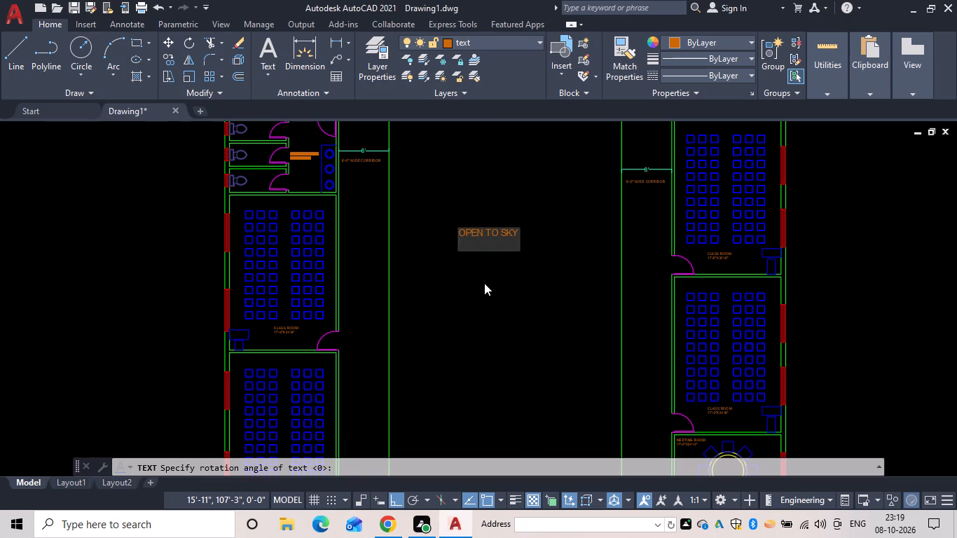
Add the size line 37'-9"X63'-6" below OPEN TO SKY in the open text.
{"action": "type", "text": "37'-9\""}
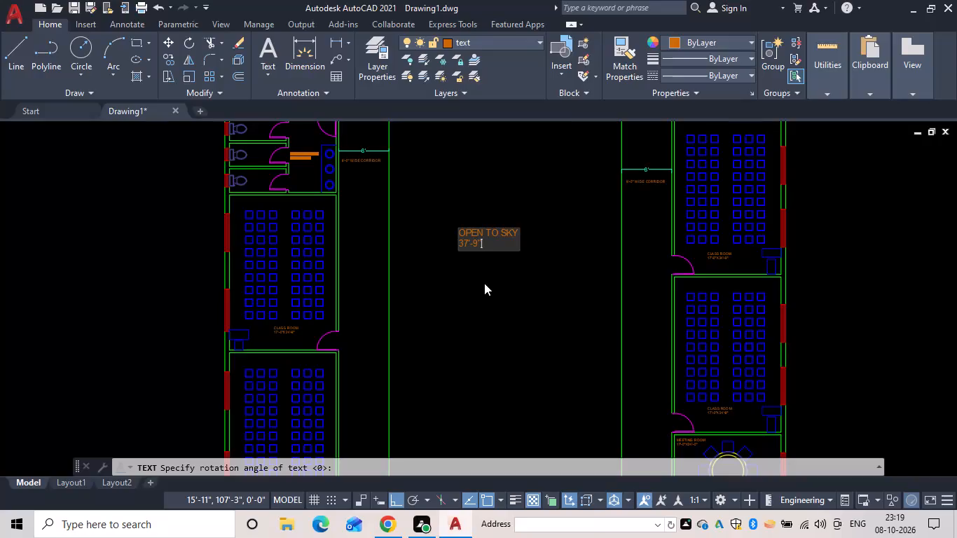
{"action": "type", "text": "X"}
{"action": "key", "text": "space"}
{"action": "key", "text": "BackSpace"}
{"action": "type", "text": "63'-"}
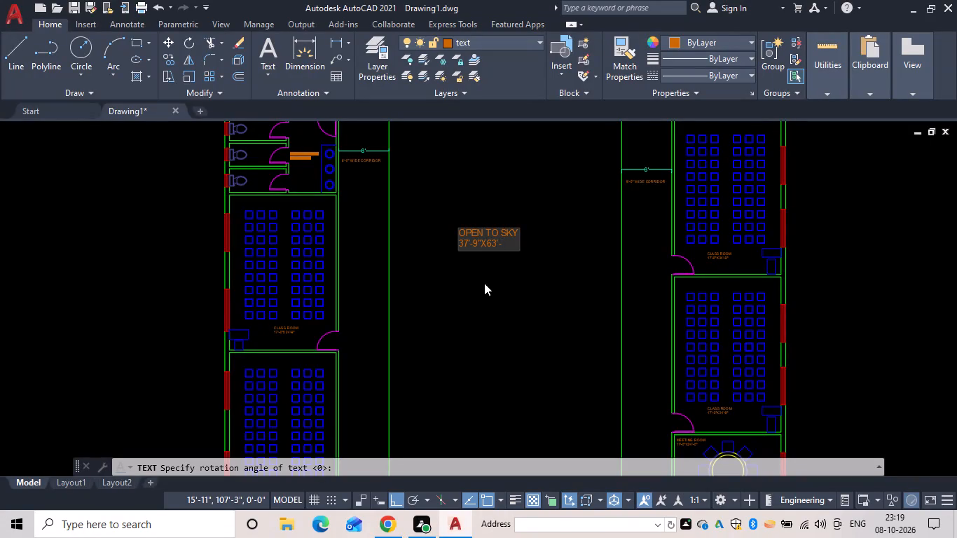
{"action": "type", "text": "6\""}
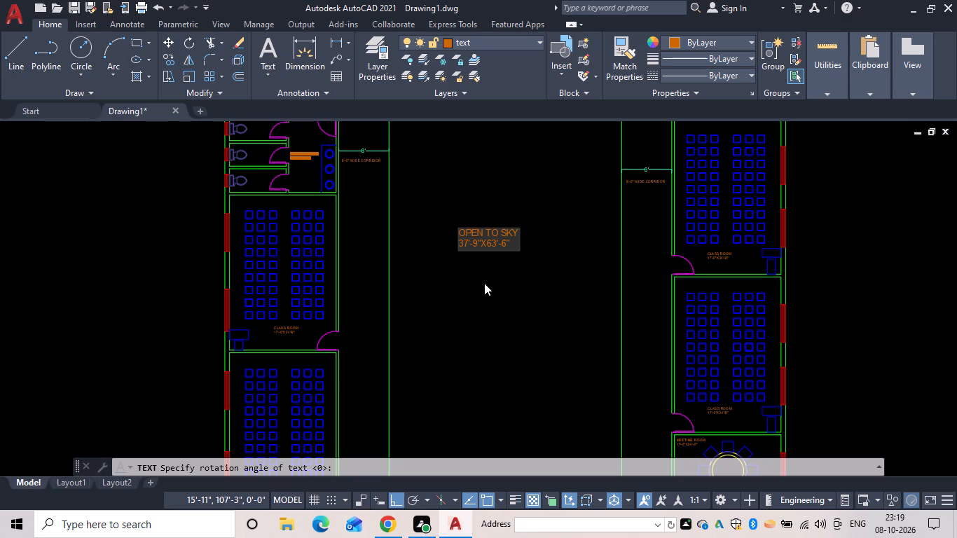
Insert spaces around the X and before the size so it reads 37'-9" X 63'-6" centred under OPEN TO SKY, and finish the text.
{"action": "scroll", "coordinate": [467, 252], "scroll_direction": "up", "scroll_amount": 3}
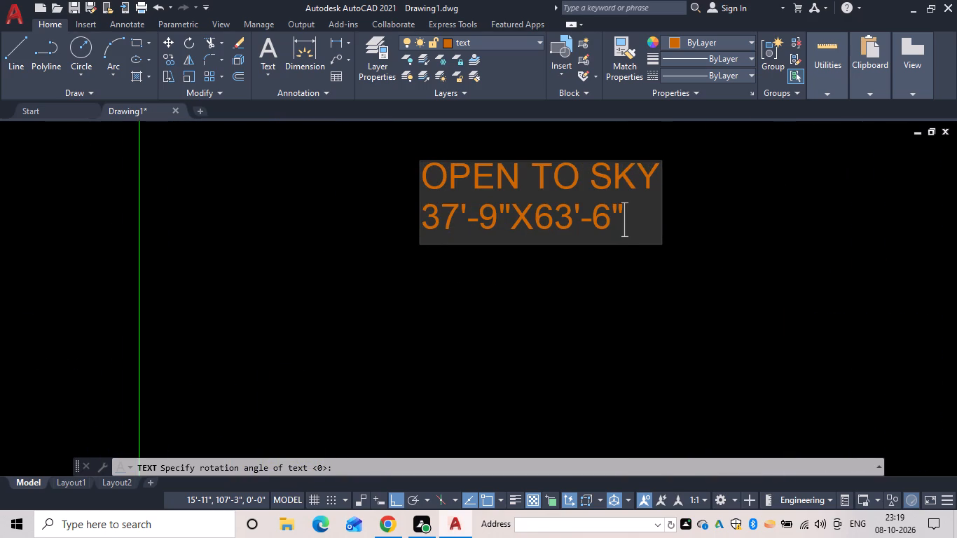
{"action": "left_click", "coordinate": [530, 216]}
{"action": "key", "text": "space"}
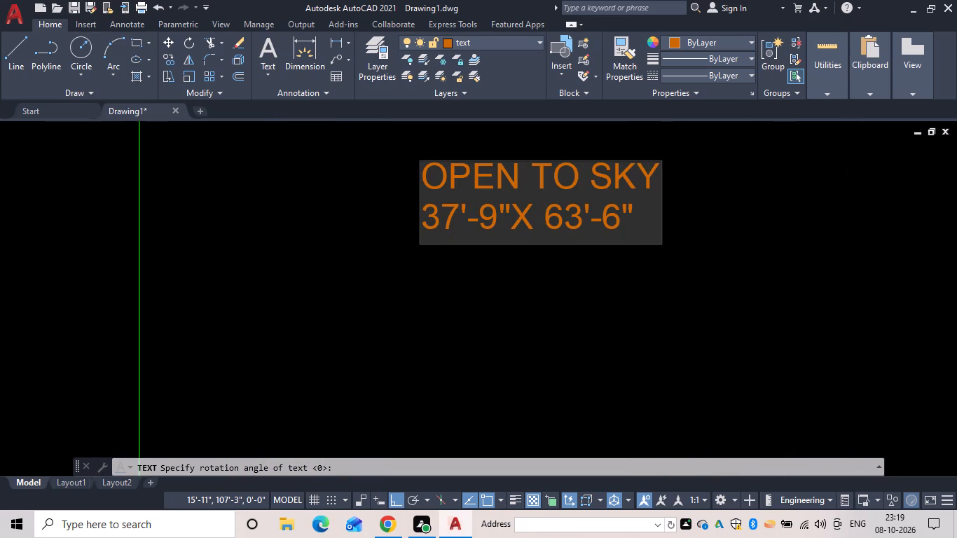
{"action": "left_click", "coordinate": [508, 214]}
{"action": "key", "text": "space"}
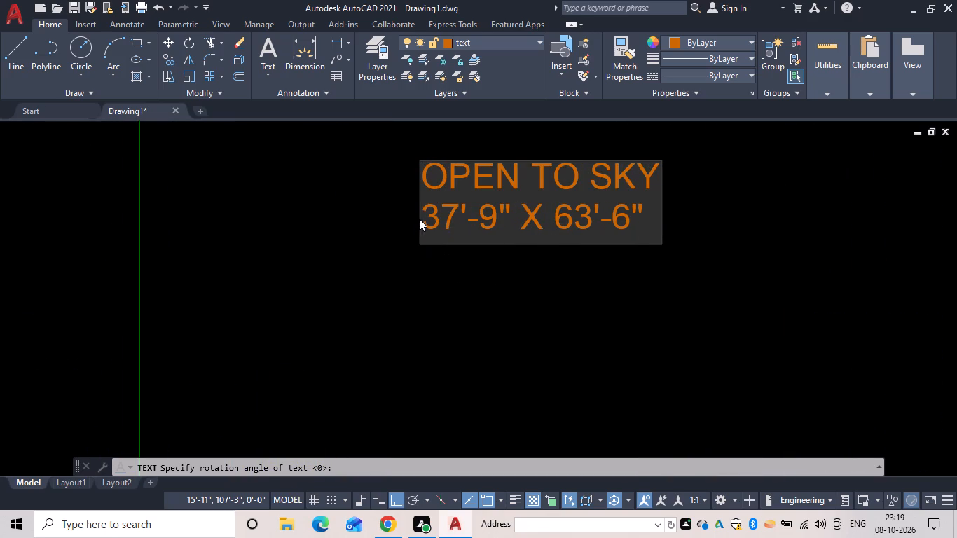
{"action": "left_click", "coordinate": [420, 219]}
{"action": "key", "text": "space"}
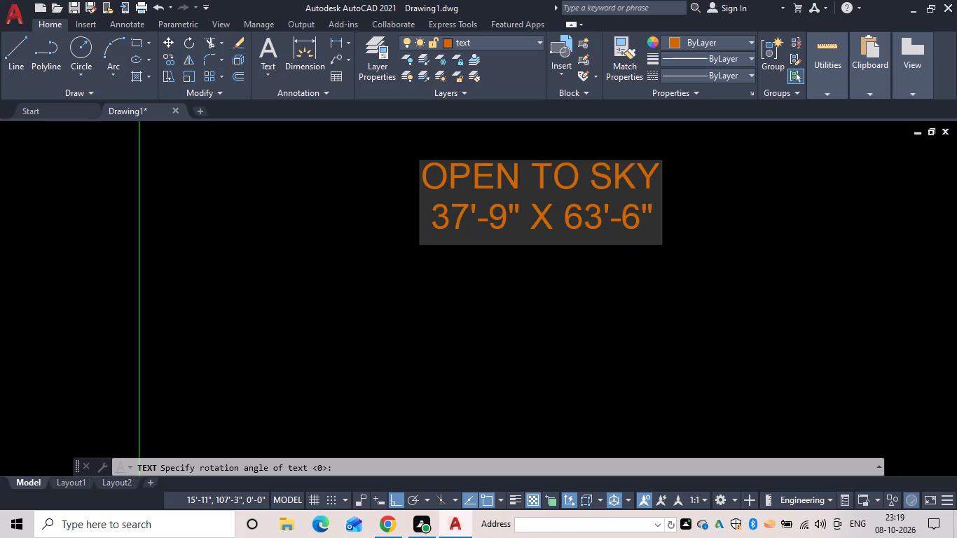
{"action": "left_click", "coordinate": [655, 226]}
{"action": "key", "text": "Return"}
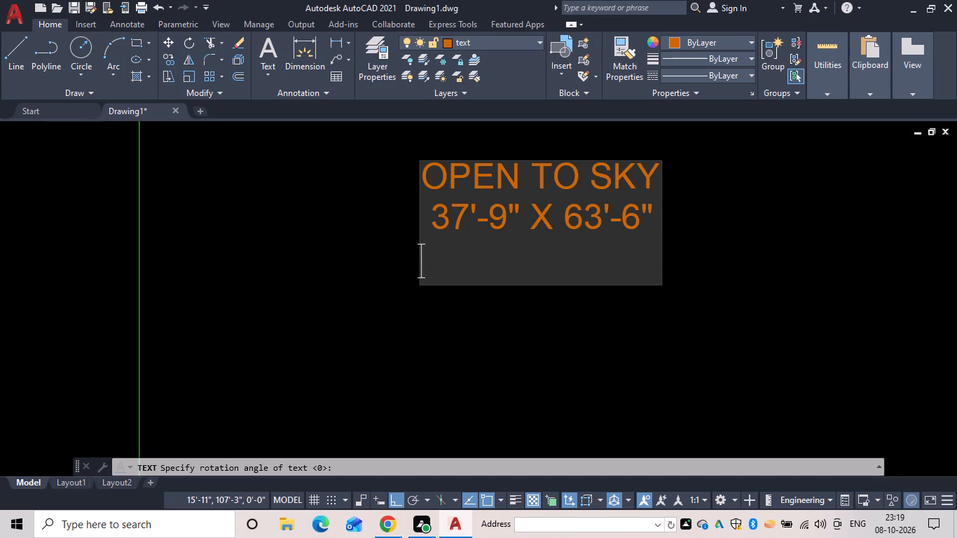
{"action": "key", "text": "Return"}
{"action": "key", "text": "Return"}
{"action": "scroll", "coordinate": [685, 321], "scroll_direction": "down", "scroll_amount": 2}
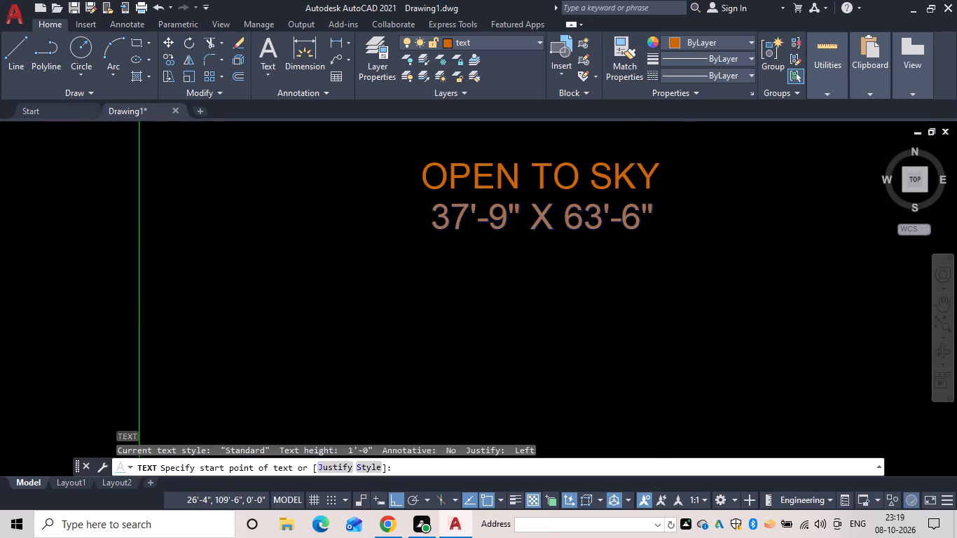
{"action": "scroll", "coordinate": [685, 321], "scroll_direction": "down", "scroll_amount": 3}
{"action": "middle_click_drag", "start_coordinate": [680, 321], "coordinate": [653, 321]}
{"action": "scroll", "coordinate": [651, 319], "scroll_direction": "up", "scroll_amount": 1}
{"action": "key", "text": "Escape"}
Move both lines of the OPEN TO SKY label straight down toward the middle of the courtyard.
{"action": "left_click_drag", "start_coordinate": [672, 329], "coordinate": [585, 270]}
{"action": "left_click", "coordinate": [582, 271]}
{"action": "type", "text": "M"}
{"action": "key", "text": "space"}
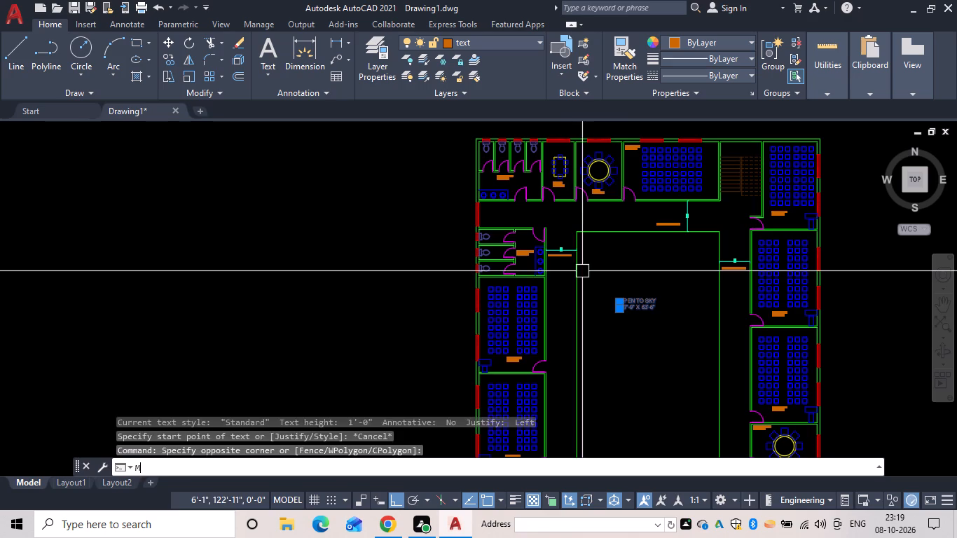
{"action": "left_click", "coordinate": [630, 308]}
{"action": "left_click", "coordinate": [631, 341]}
Move both lines of the courtyard label slightly further straight down.
{"action": "middle_click_drag", "start_coordinate": [627, 340], "coordinate": [598, 299]}
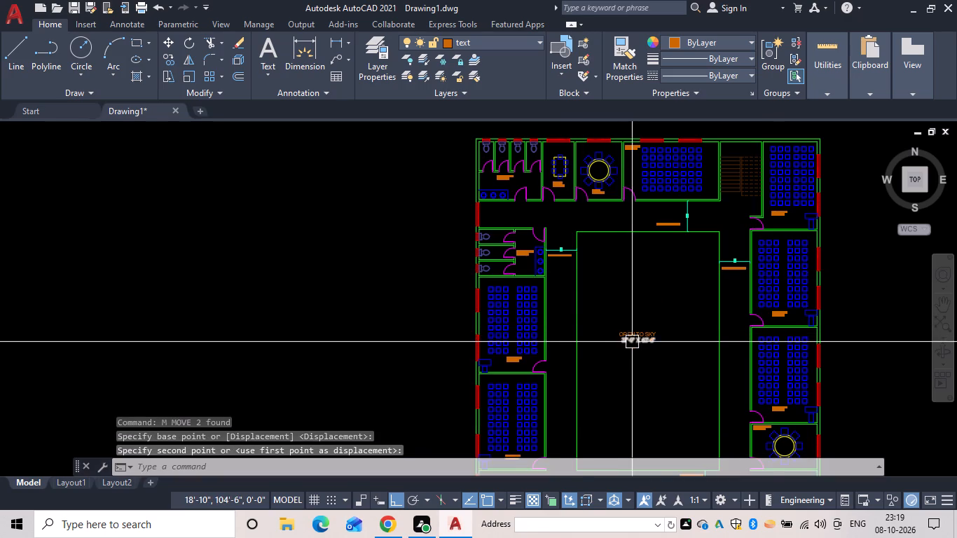
{"action": "middle_click_drag", "start_coordinate": [598, 299], "coordinate": [582, 263]}
{"action": "key", "text": "space"}
{"action": "left_click_drag", "start_coordinate": [605, 303], "coordinate": [591, 265]}
{"action": "left_click", "coordinate": [573, 232]}
{"action": "key", "text": "space"}
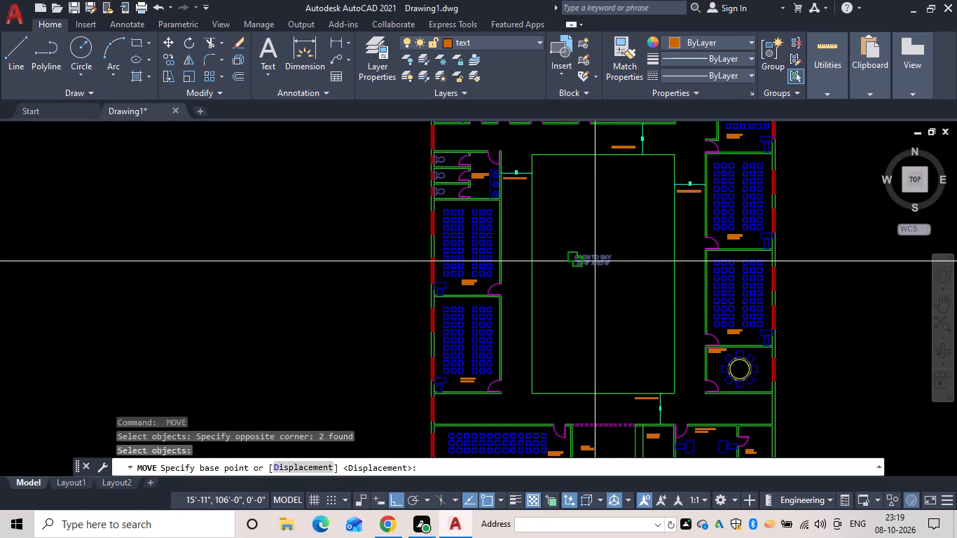
{"action": "left_click", "coordinate": [595, 261]}
{"action": "left_click", "coordinate": [593, 266]}
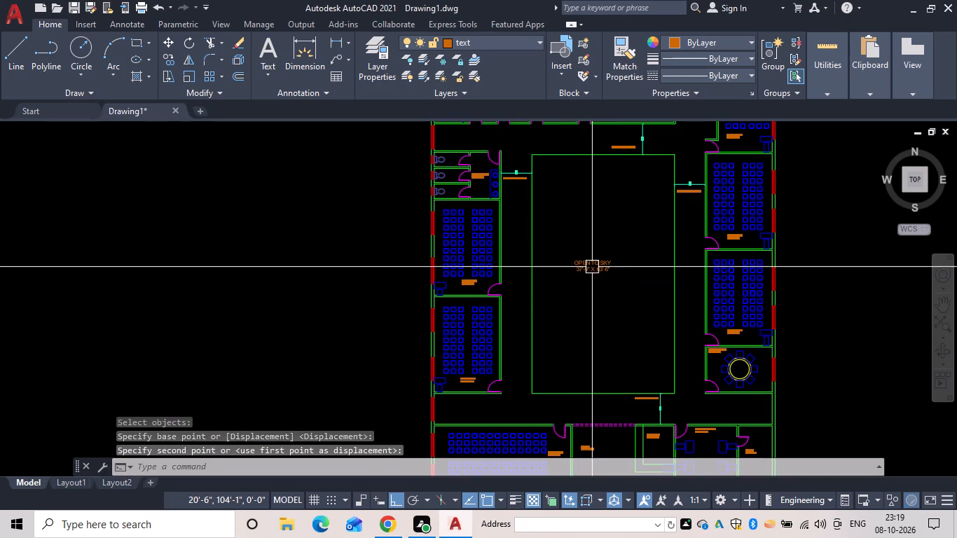
Move both lines of the courtyard label a short distance horizontally to the right within the courtyard.
{"action": "key", "text": "space"}
{"action": "left_click_drag", "start_coordinate": [622, 289], "coordinate": [591, 270]}
{"action": "left_click", "coordinate": [568, 230]}
{"action": "key", "text": "space"}
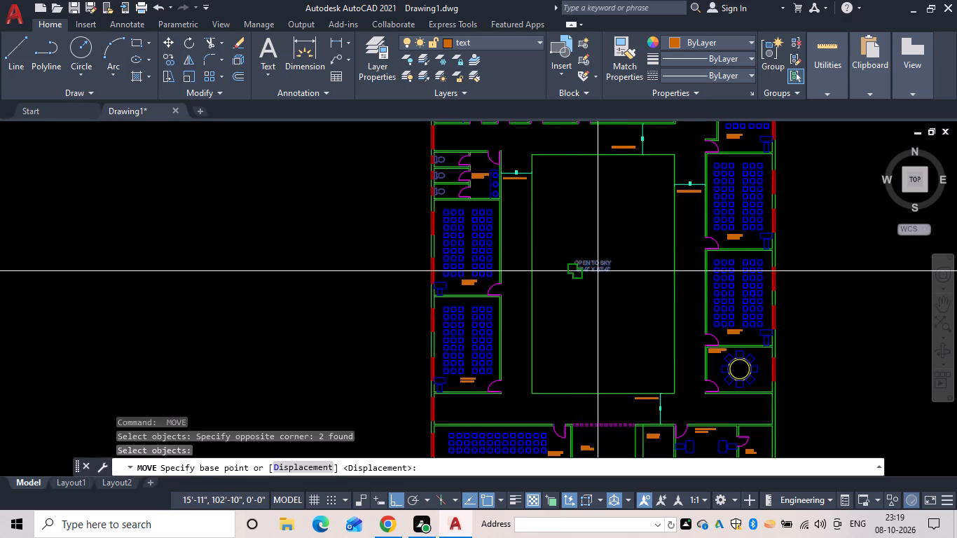
{"action": "scroll", "coordinate": [588, 268], "scroll_direction": "up", "scroll_amount": 4}
{"action": "left_click", "coordinate": [586, 255]}
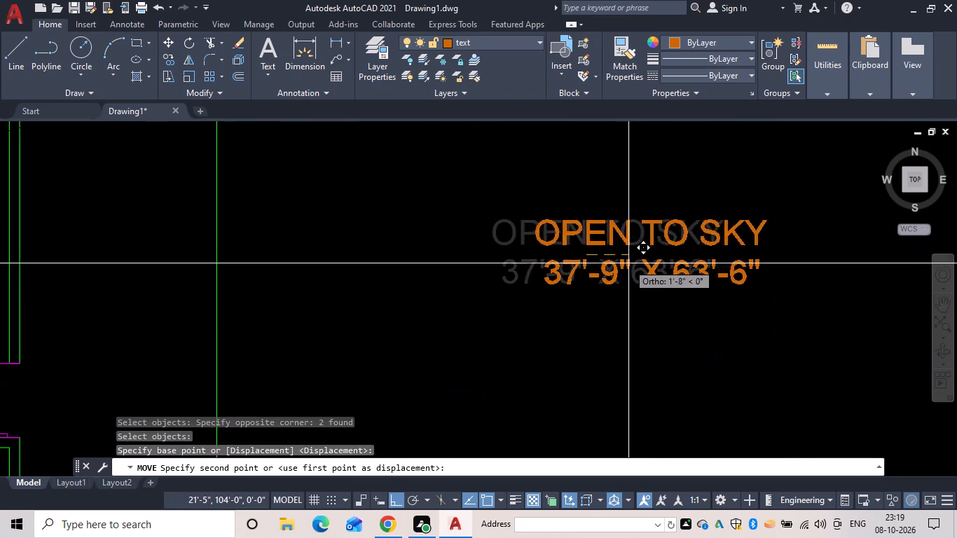
{"action": "scroll", "coordinate": [628, 263], "scroll_direction": "down", "scroll_amount": 3}
{"action": "left_click", "coordinate": [642, 264]}
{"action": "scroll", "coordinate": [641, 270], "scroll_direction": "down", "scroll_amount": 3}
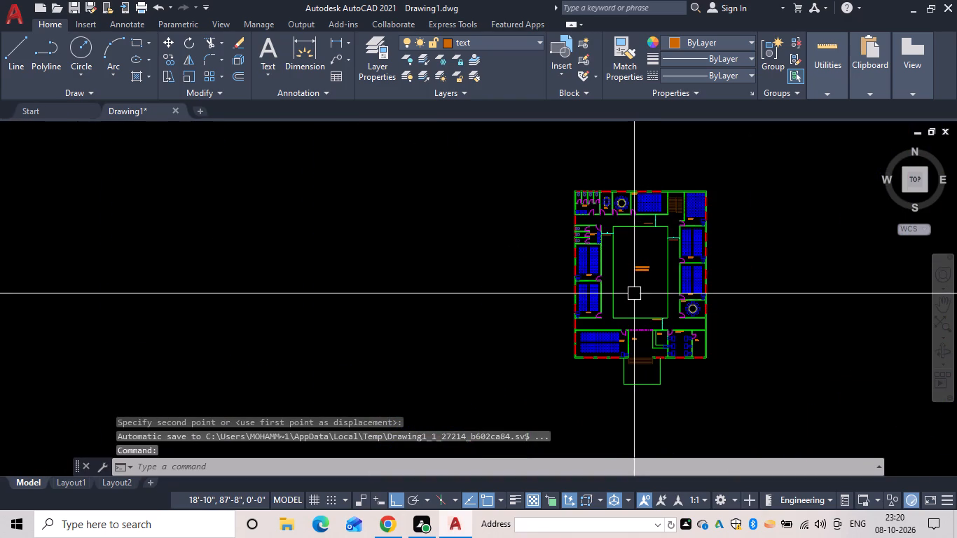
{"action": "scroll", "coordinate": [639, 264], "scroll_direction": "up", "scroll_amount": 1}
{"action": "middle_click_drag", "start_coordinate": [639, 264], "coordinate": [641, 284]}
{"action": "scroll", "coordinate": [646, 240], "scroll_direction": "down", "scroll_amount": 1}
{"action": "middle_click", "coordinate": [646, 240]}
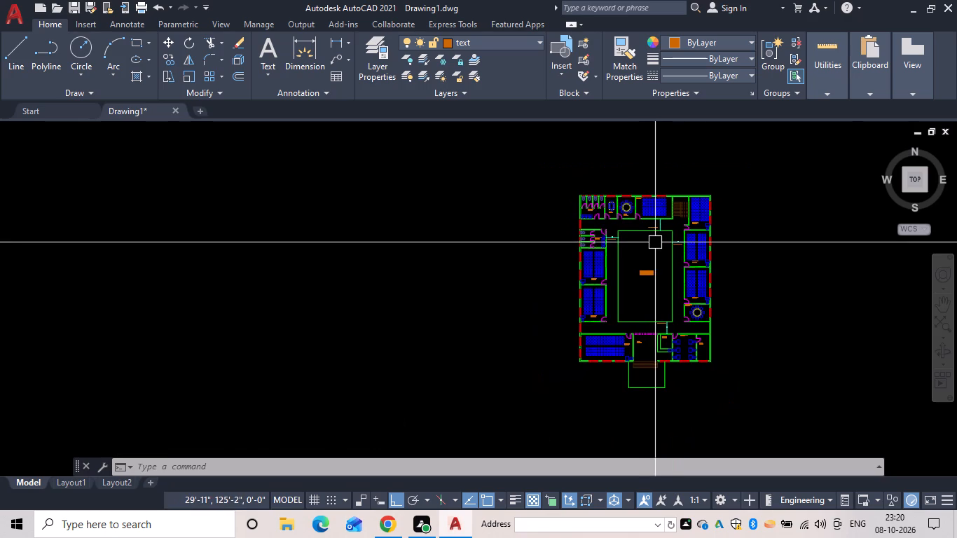
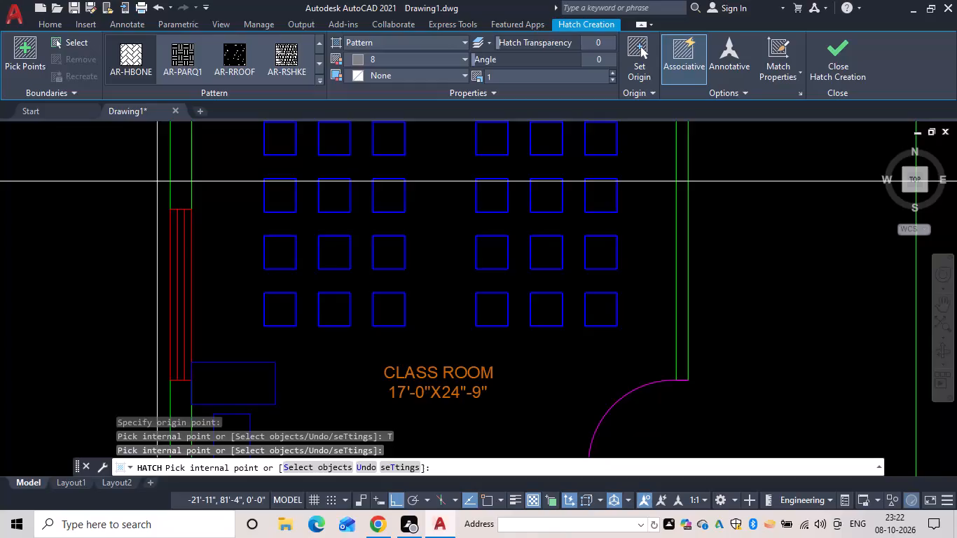
Hatch the walls on both sides of the corridor-end window in the west outer wall with the AR-HBONE pattern.
{"action": "scroll", "coordinate": [195, 235], "scroll_direction": "down", "scroll_amount": 3}
{"action": "scroll", "coordinate": [230, 292], "scroll_direction": "down", "scroll_amount": 1}
{"action": "middle_click_drag", "start_coordinate": [230, 292], "coordinate": [272, 142]}
{"action": "scroll", "coordinate": [242, 186], "scroll_direction": "up", "scroll_amount": 3}
{"action": "left_click", "coordinate": [261, 128]}
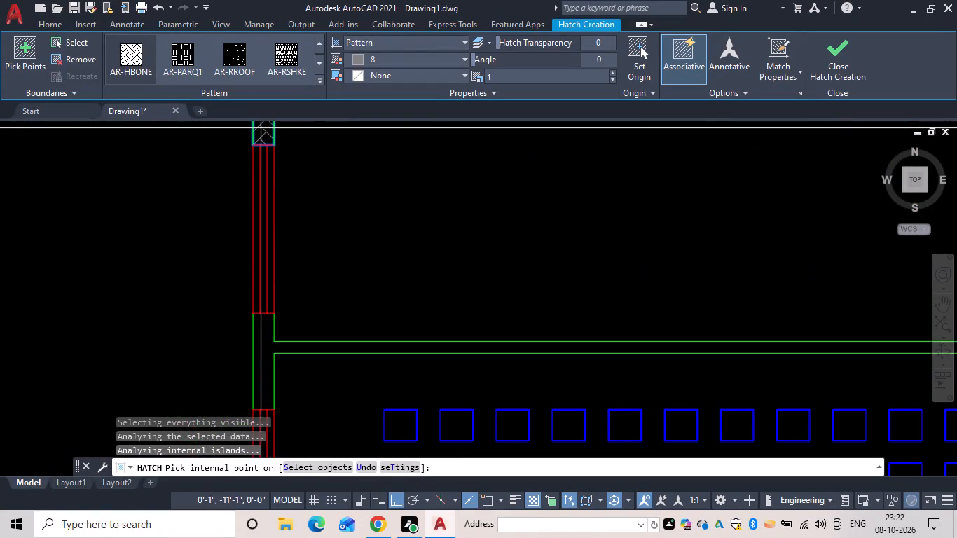
{"action": "left_click", "coordinate": [260, 363]}
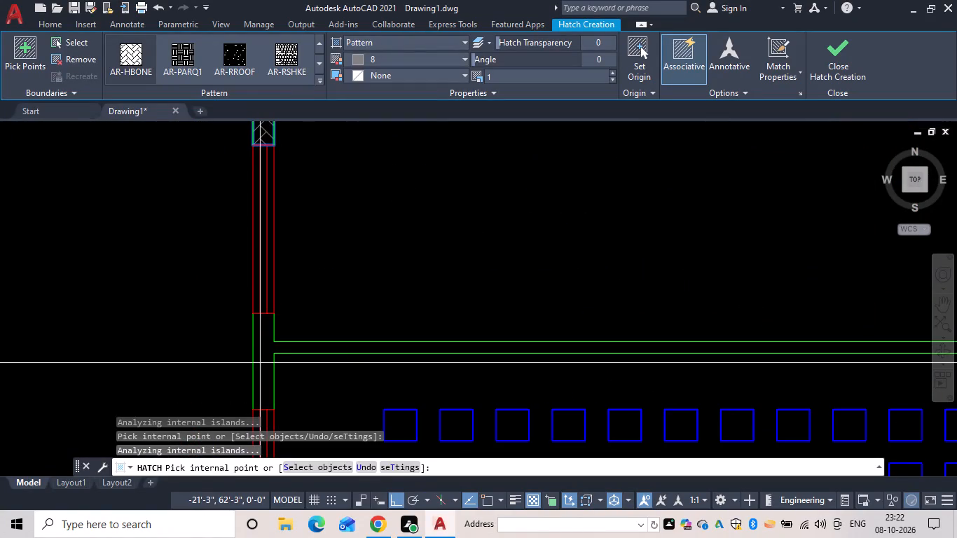
Hatch the west and south outer wall segments around the windows of the southwest class room, through to its lobby-side corner.
{"action": "scroll", "coordinate": [370, 349], "scroll_direction": "down", "scroll_amount": 2}
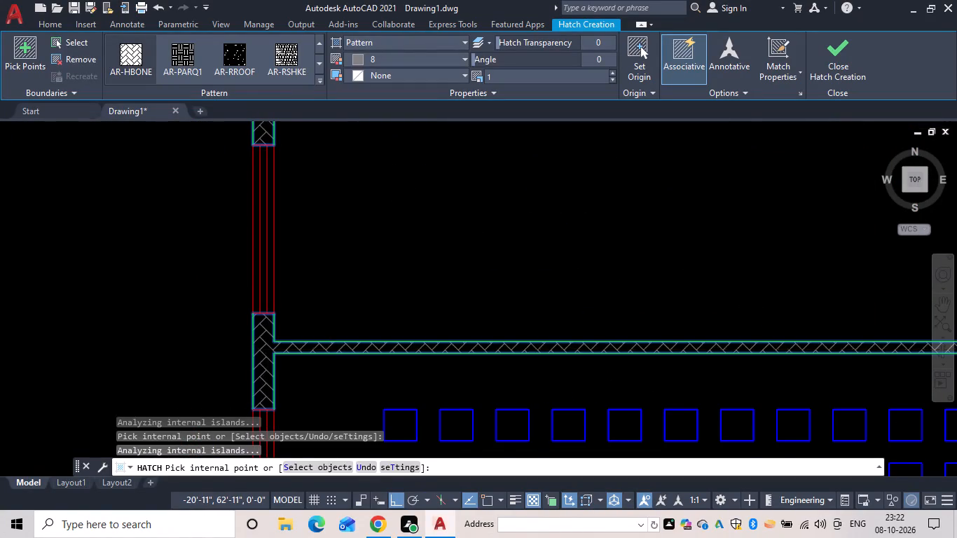
{"action": "scroll", "coordinate": [425, 346], "scroll_direction": "down", "scroll_amount": 3}
{"action": "middle_click_drag", "start_coordinate": [420, 320], "coordinate": [396, 102]}
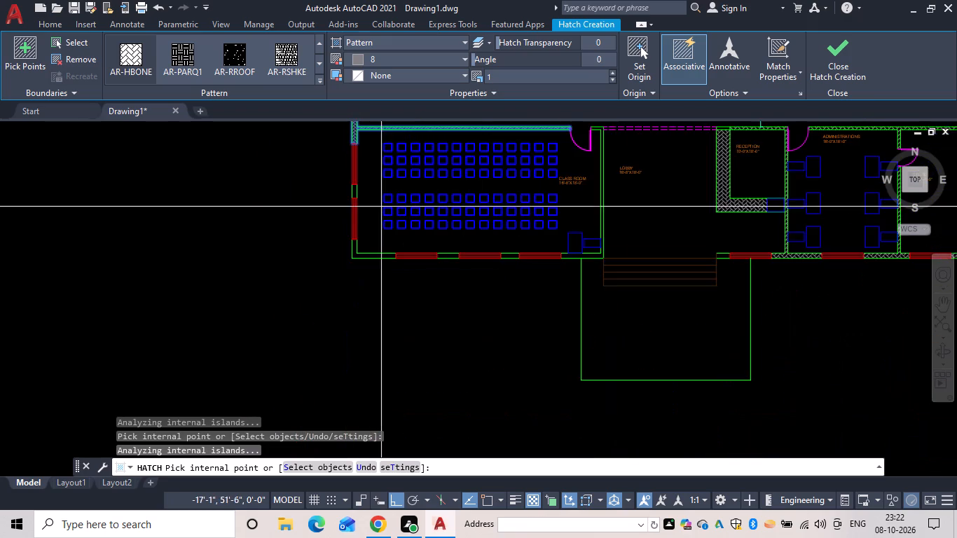
{"action": "scroll", "coordinate": [367, 207], "scroll_direction": "up", "scroll_amount": 3}
{"action": "left_click", "coordinate": [307, 138]}
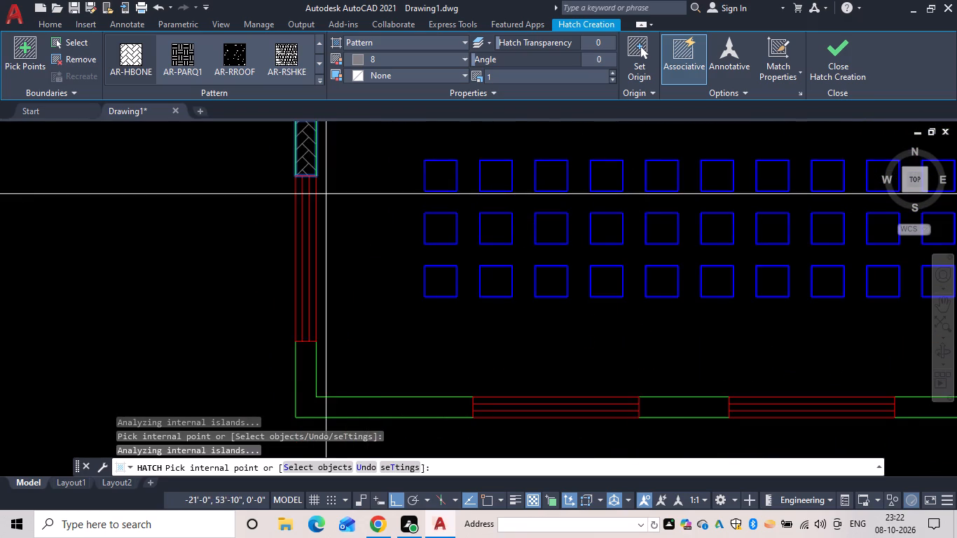
{"action": "left_click", "coordinate": [303, 399]}
{"action": "middle_click_drag", "start_coordinate": [504, 377], "coordinate": [319, 293]}
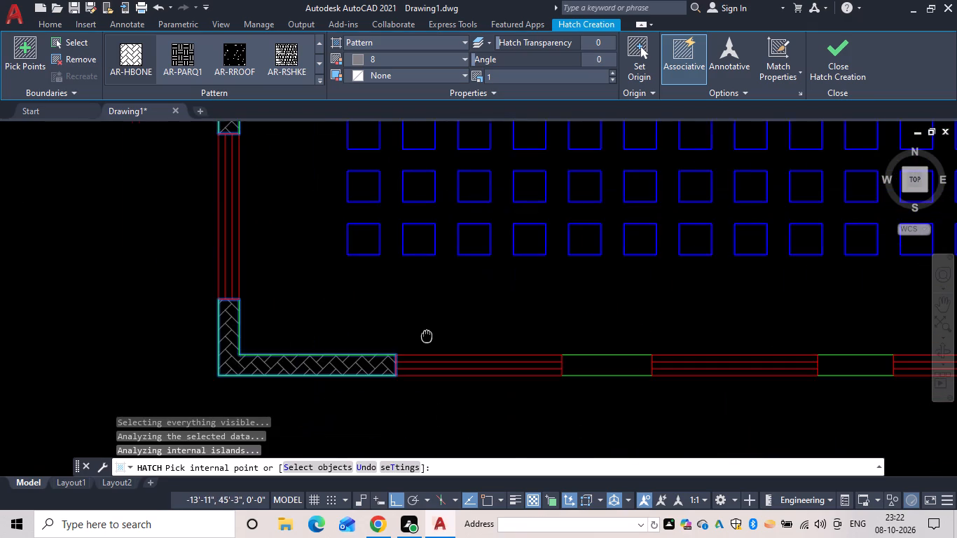
{"action": "left_click", "coordinate": [504, 326]}
{"action": "left_click", "coordinate": [762, 324]}
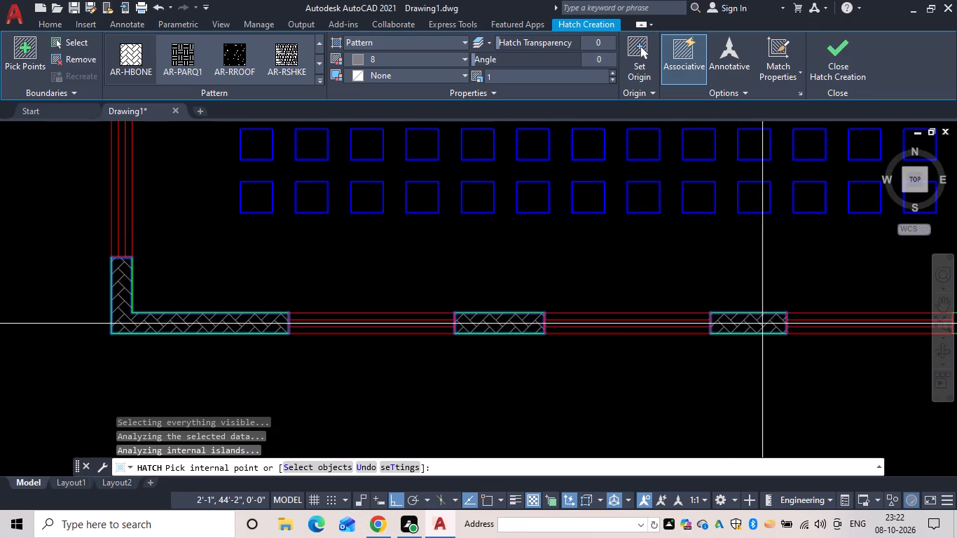
{"action": "scroll", "coordinate": [762, 326], "scroll_direction": "down", "scroll_amount": 1}
{"action": "middle_click_drag", "start_coordinate": [762, 326], "coordinate": [220, 323]}
{"action": "left_click", "coordinate": [399, 323]}
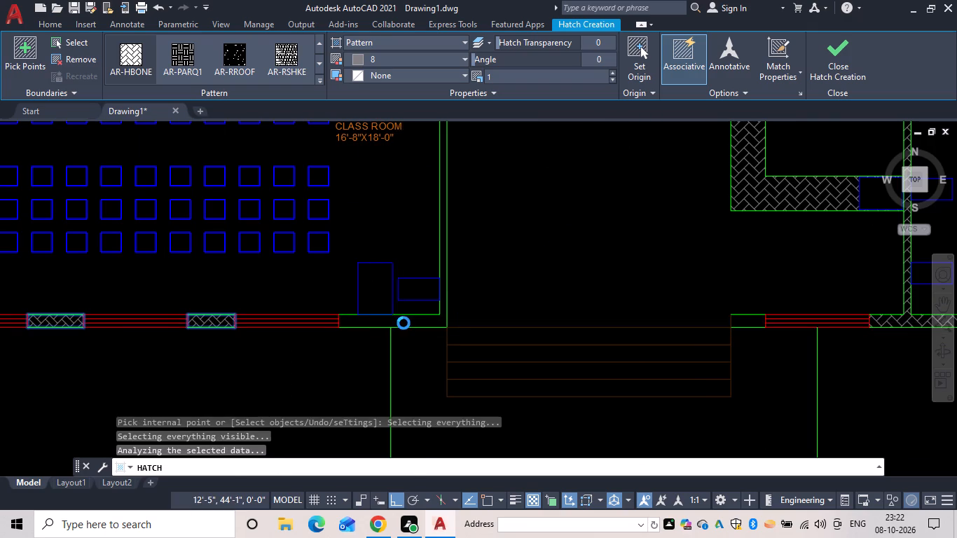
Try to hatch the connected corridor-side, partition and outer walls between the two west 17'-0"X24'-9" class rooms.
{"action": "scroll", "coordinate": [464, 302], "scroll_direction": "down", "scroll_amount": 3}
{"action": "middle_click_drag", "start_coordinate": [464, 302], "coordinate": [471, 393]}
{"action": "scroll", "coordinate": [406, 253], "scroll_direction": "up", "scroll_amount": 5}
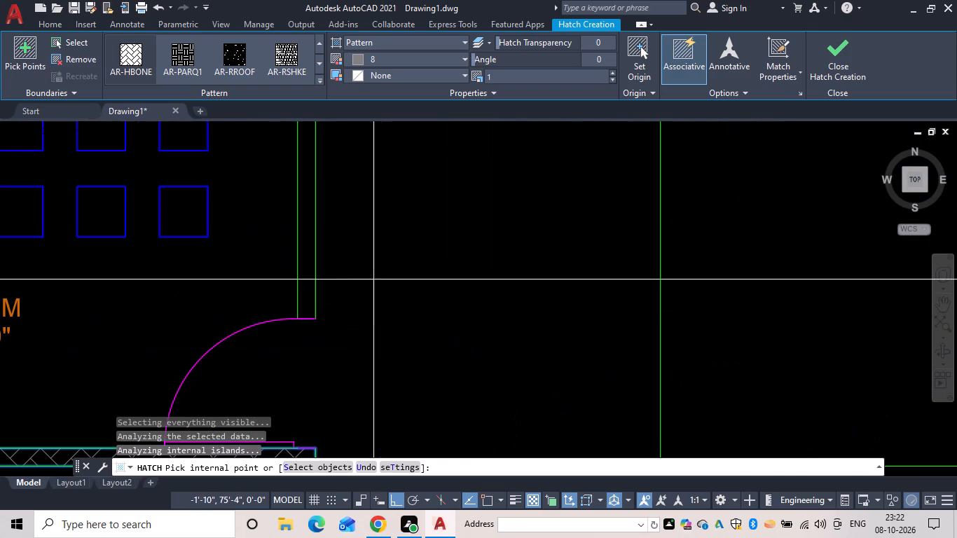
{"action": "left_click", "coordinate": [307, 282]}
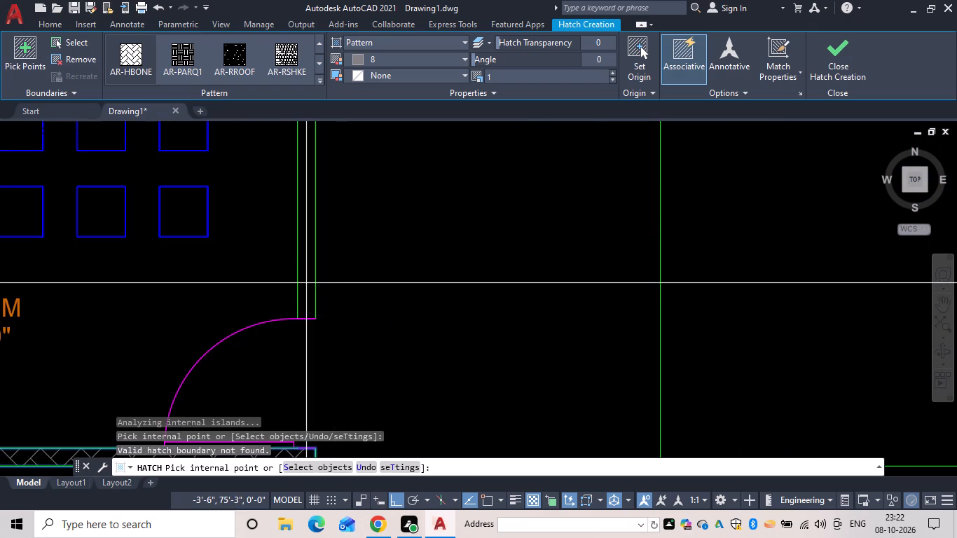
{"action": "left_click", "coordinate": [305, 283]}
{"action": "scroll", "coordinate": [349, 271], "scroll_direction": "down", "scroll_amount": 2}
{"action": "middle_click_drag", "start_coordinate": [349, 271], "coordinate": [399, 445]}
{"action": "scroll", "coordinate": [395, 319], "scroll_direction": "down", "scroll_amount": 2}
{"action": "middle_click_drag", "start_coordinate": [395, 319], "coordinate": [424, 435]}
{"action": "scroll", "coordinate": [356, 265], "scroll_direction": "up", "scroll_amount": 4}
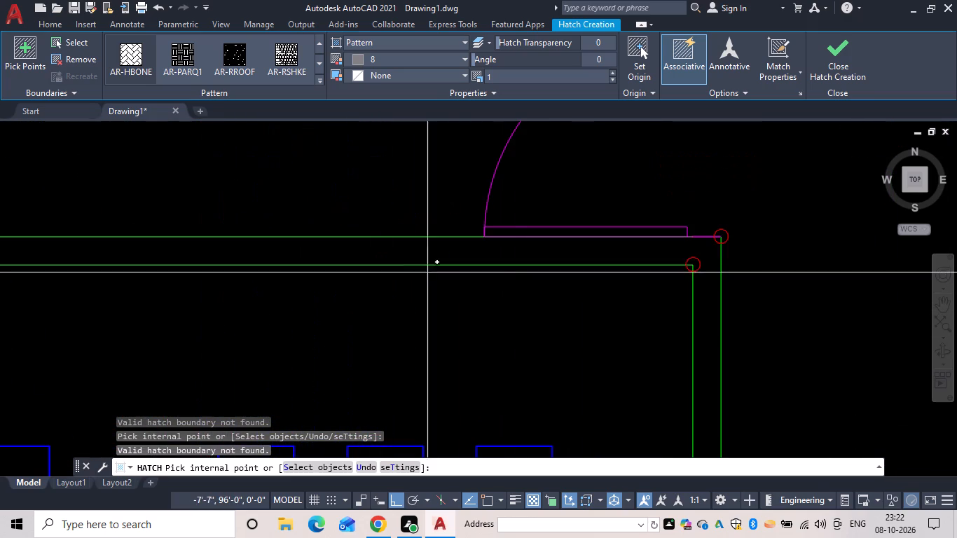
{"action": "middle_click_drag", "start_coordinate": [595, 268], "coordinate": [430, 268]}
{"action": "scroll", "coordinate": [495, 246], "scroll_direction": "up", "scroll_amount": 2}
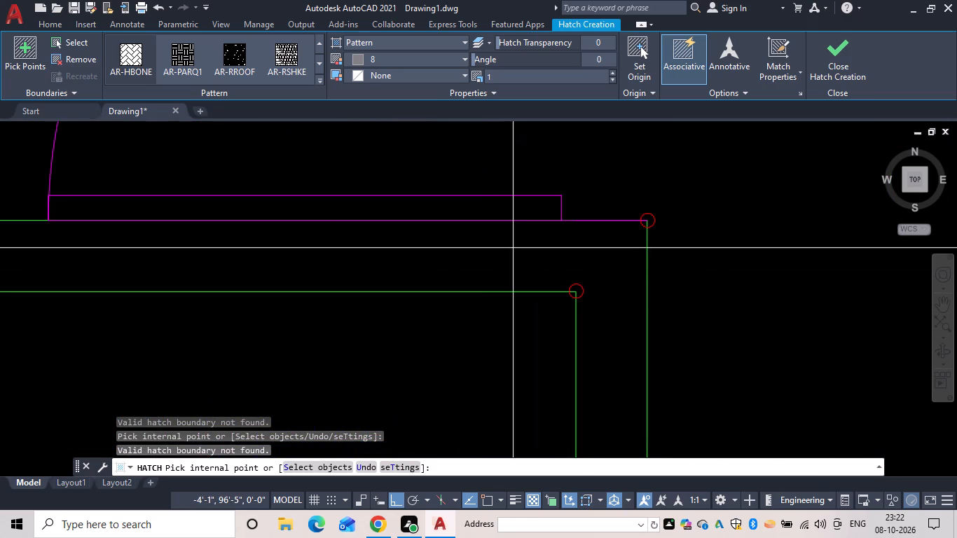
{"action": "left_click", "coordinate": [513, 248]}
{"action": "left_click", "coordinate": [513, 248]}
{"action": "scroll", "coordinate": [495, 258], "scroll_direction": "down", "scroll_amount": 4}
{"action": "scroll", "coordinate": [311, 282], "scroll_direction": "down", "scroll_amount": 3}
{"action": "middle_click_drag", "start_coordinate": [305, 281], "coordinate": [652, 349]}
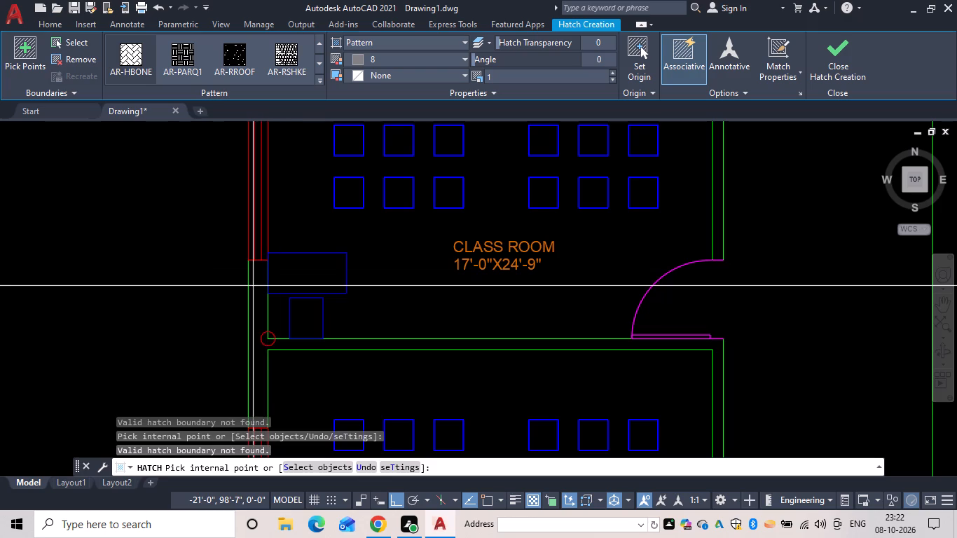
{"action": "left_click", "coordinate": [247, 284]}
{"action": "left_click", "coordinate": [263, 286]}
Hatch the corridor-side wall of the upper west class room together with its connected wall shared with the ladies toilet.
{"action": "scroll", "coordinate": [347, 294], "scroll_direction": "down", "scroll_amount": 2}
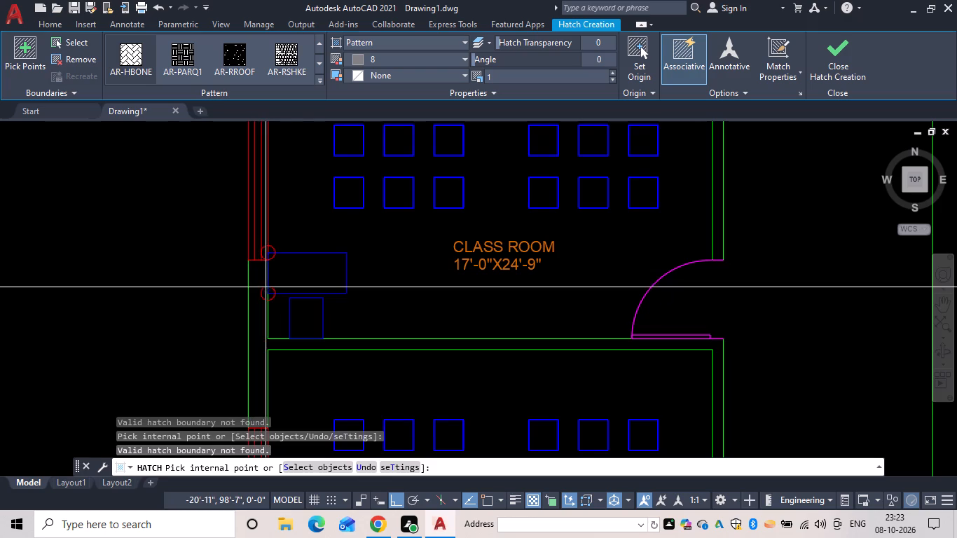
{"action": "middle_click_drag", "start_coordinate": [350, 277], "coordinate": [350, 153]}
{"action": "middle_click_drag", "start_coordinate": [354, 177], "coordinate": [338, 502]}
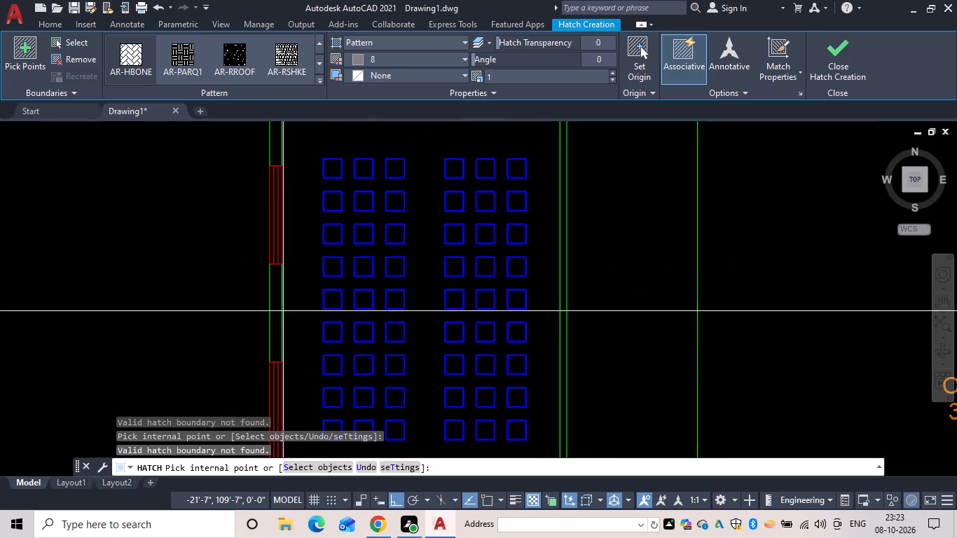
{"action": "left_click", "coordinate": [563, 301]}
Hatch the LADIES TOILET stall partitions, its north wall and the connected west outer wall segments.
{"action": "scroll", "coordinate": [381, 375], "scroll_direction": "down", "scroll_amount": 2}
{"action": "middle_click_drag", "start_coordinate": [366, 296], "coordinate": [366, 205]}
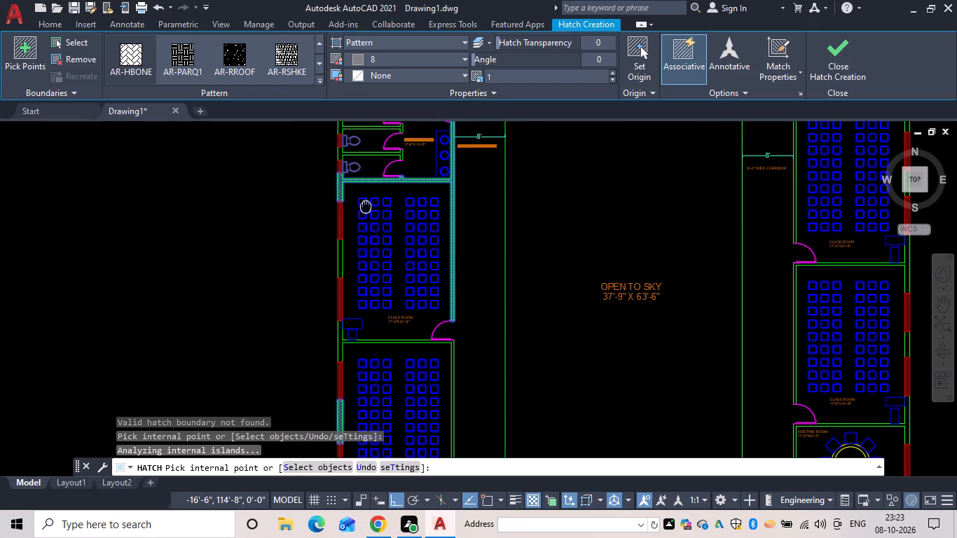
{"action": "middle_click_drag", "start_coordinate": [366, 205], "coordinate": [366, 205]}
{"action": "scroll", "coordinate": [340, 242], "scroll_direction": "up", "scroll_amount": 1}
{"action": "middle_click_drag", "start_coordinate": [440, 265], "coordinate": [428, 303]}
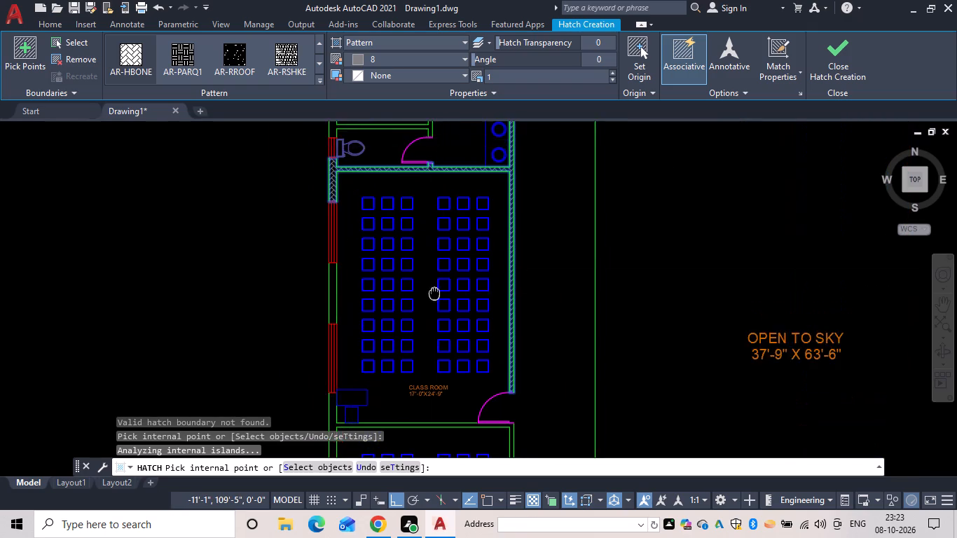
{"action": "middle_click_drag", "start_coordinate": [428, 303], "coordinate": [407, 374]}
{"action": "scroll", "coordinate": [319, 198], "scroll_direction": "up", "scroll_amount": 3}
{"action": "left_click", "coordinate": [256, 221]}
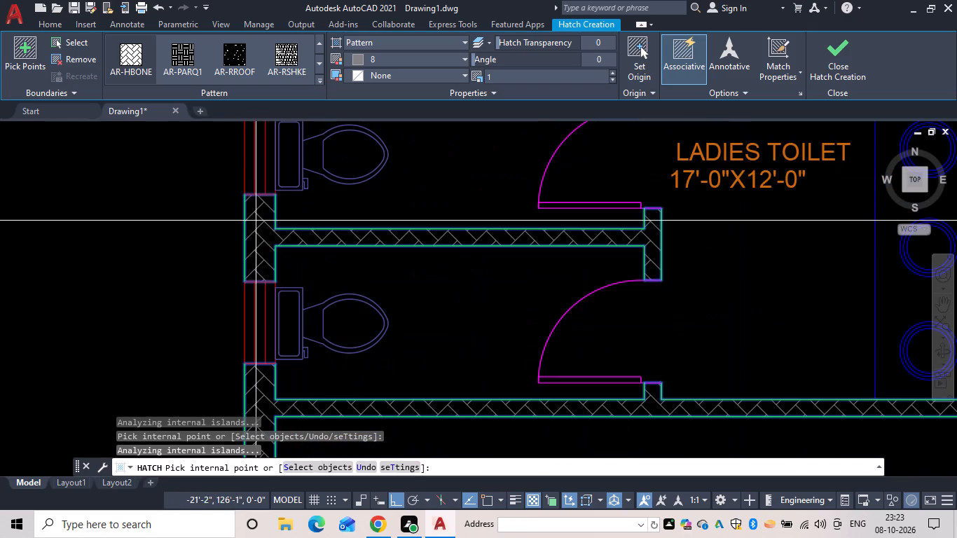
{"action": "scroll", "coordinate": [271, 221], "scroll_direction": "down", "scroll_amount": 1}
{"action": "middle_click_drag", "start_coordinate": [271, 221], "coordinate": [266, 430]}
{"action": "left_click", "coordinate": [262, 325]}
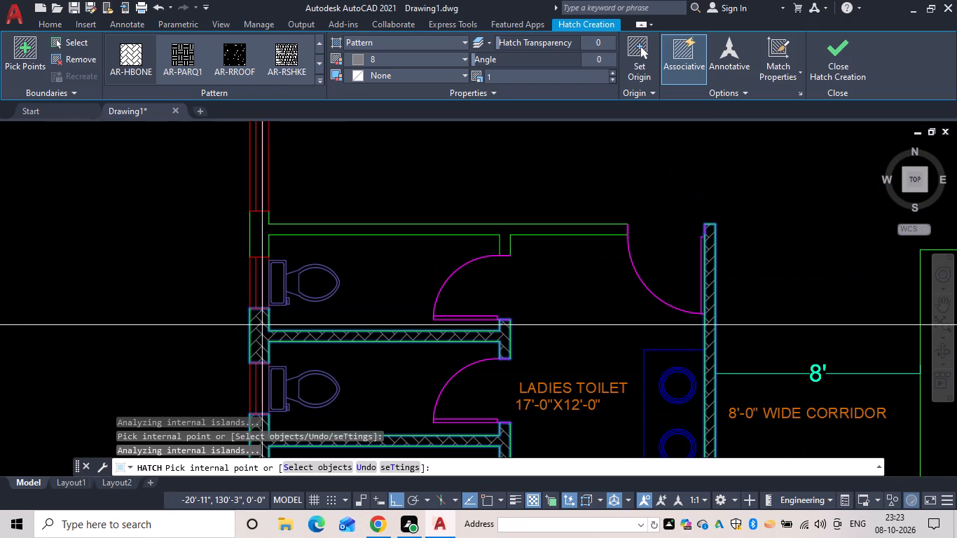
{"action": "left_click", "coordinate": [256, 224]}
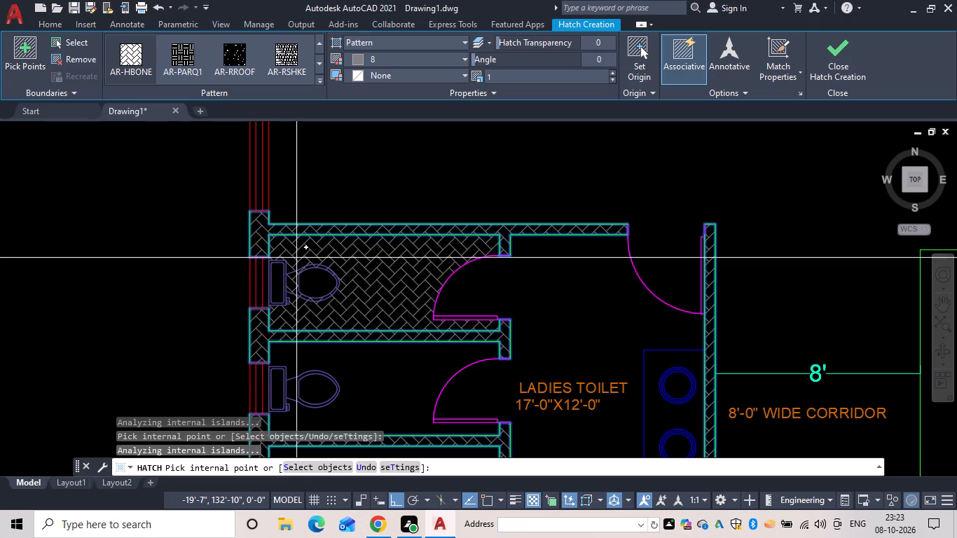
Hatch the northwest outer corner, the GENTS TOILET stall partitions and the wall between the gents toilet and pantry.
{"action": "scroll", "coordinate": [363, 294], "scroll_direction": "down", "scroll_amount": 1}
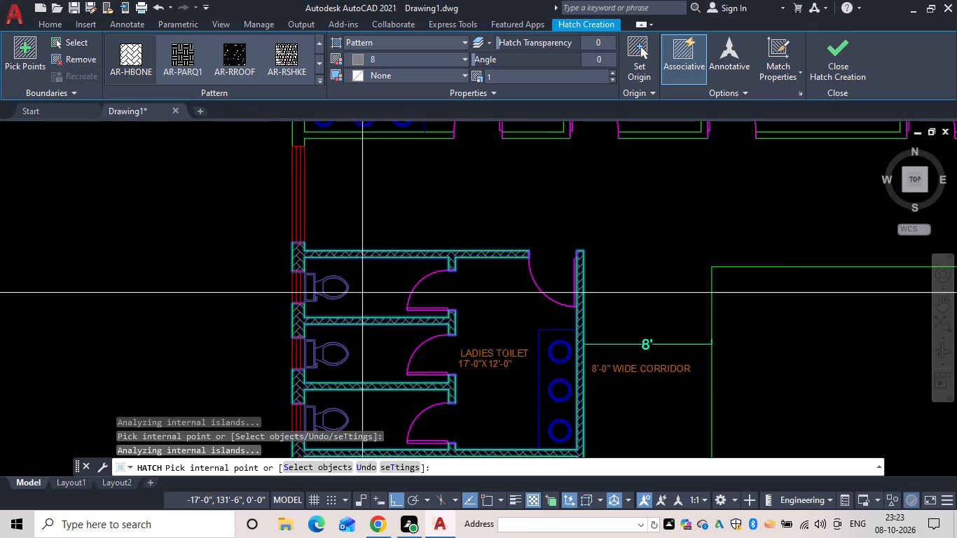
{"action": "scroll", "coordinate": [362, 293], "scroll_direction": "down", "scroll_amount": 1}
{"action": "middle_click_drag", "start_coordinate": [362, 293], "coordinate": [343, 430]}
{"action": "left_click", "coordinate": [302, 287]}
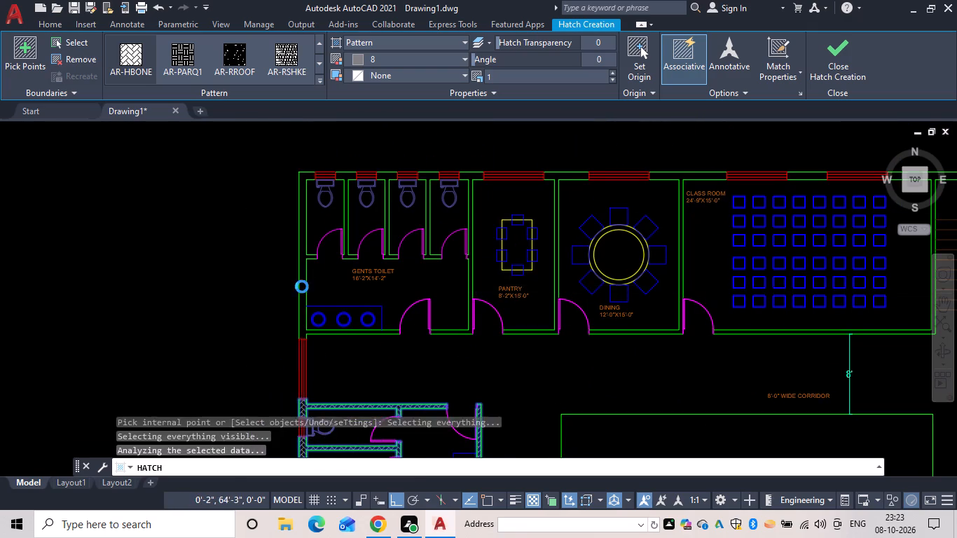
{"action": "scroll", "coordinate": [338, 182], "scroll_direction": "up", "scroll_amount": 2}
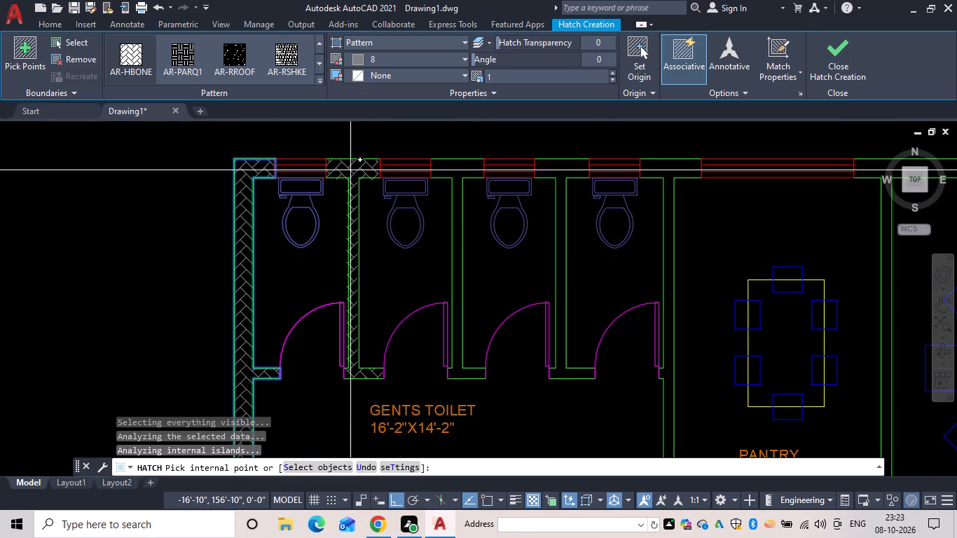
{"action": "left_click", "coordinate": [350, 170]}
{"action": "left_click", "coordinate": [470, 169]}
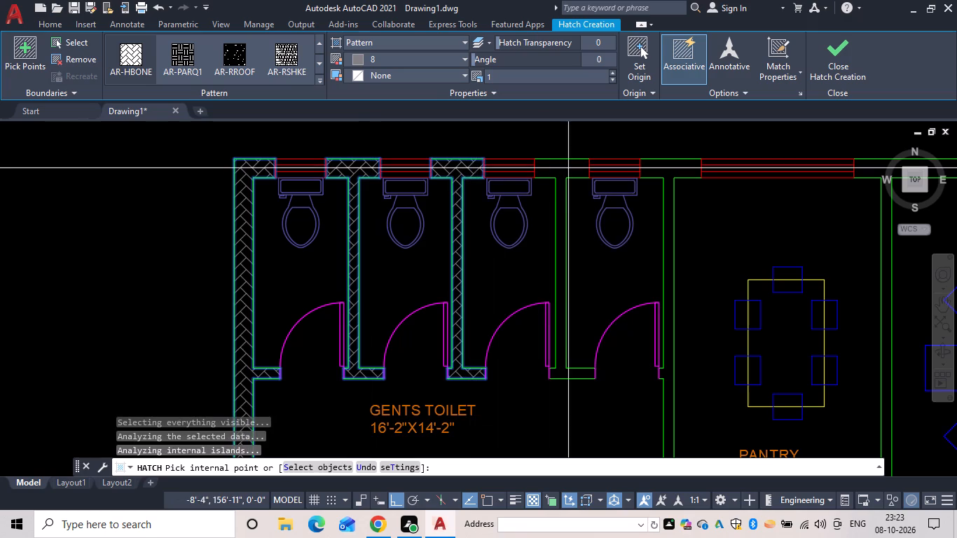
{"action": "left_click", "coordinate": [568, 168]}
{"action": "left_click", "coordinate": [663, 170]}
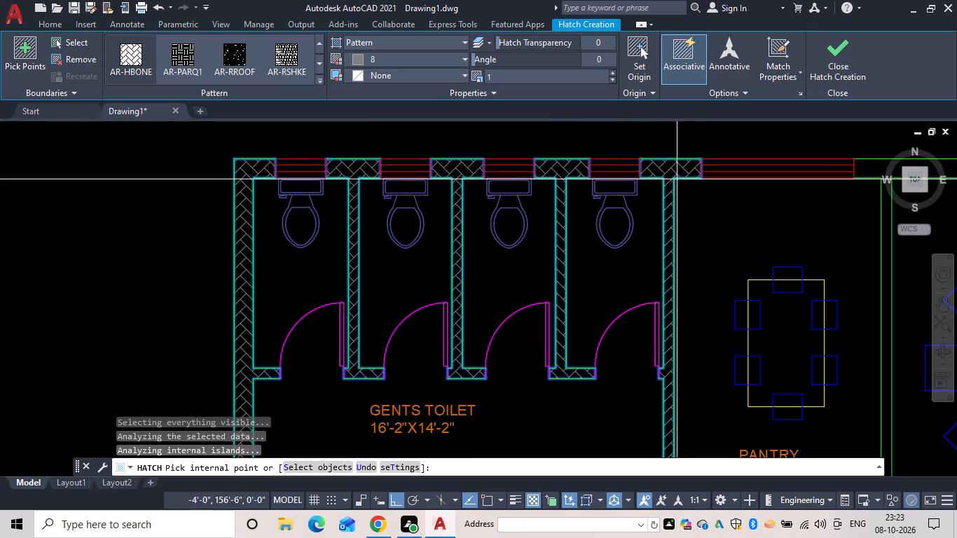
Hatch the north outer wall segments and their connected partitions from the pantry and dining room to the northeast corner.
{"action": "scroll", "coordinate": [687, 195], "scroll_direction": "down", "scroll_amount": 2}
{"action": "middle_click_drag", "start_coordinate": [674, 190], "coordinate": [294, 242]}
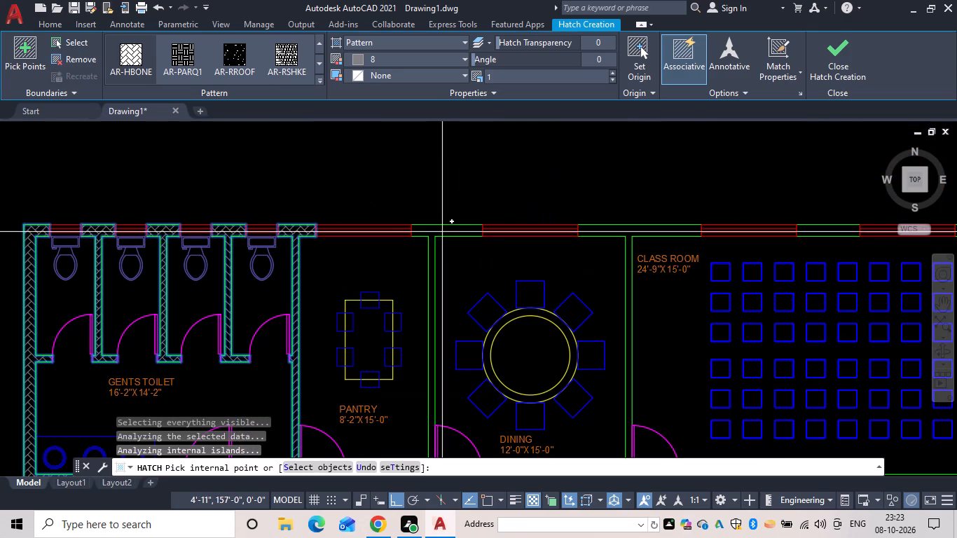
{"action": "left_click", "coordinate": [443, 232]}
{"action": "left_click", "coordinate": [616, 233]}
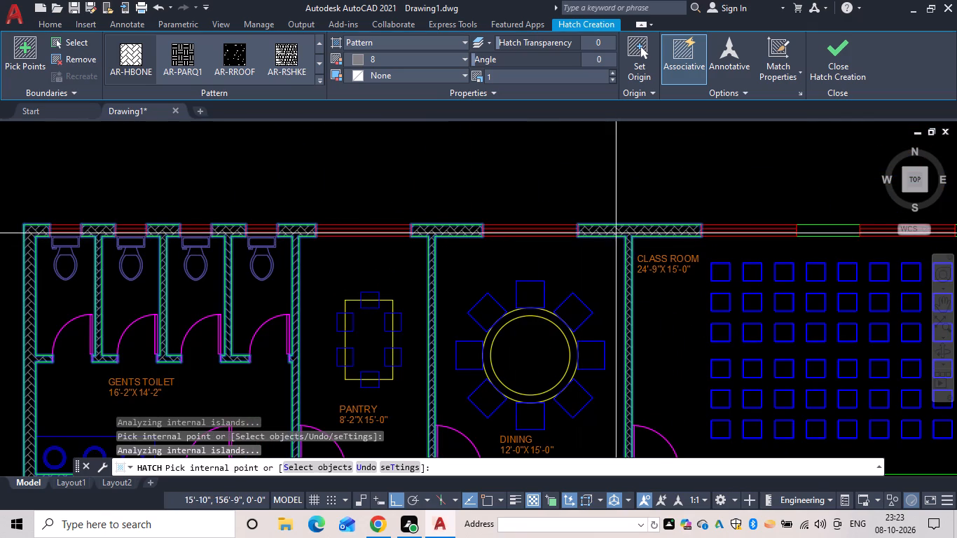
{"action": "middle_click_drag", "start_coordinate": [687, 249], "coordinate": [351, 174]}
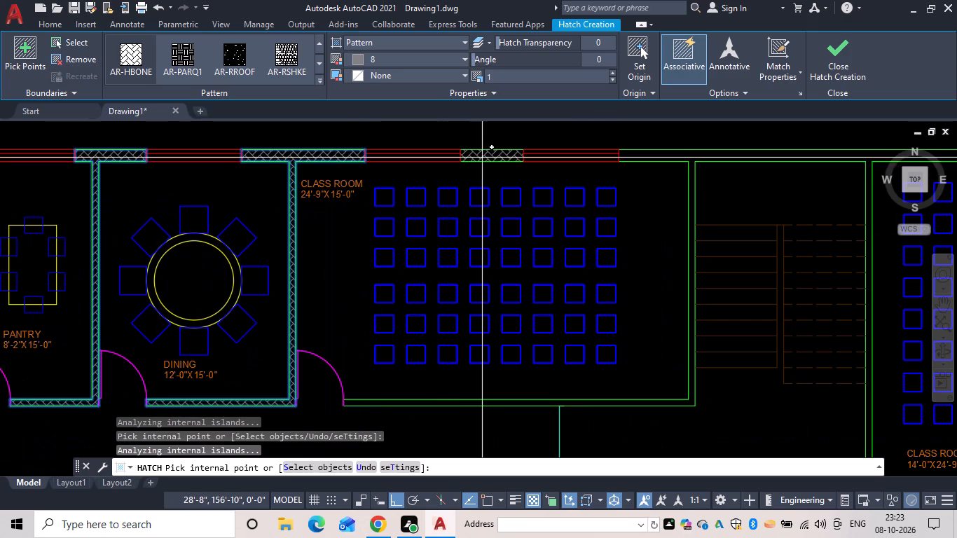
{"action": "left_click", "coordinate": [482, 158]}
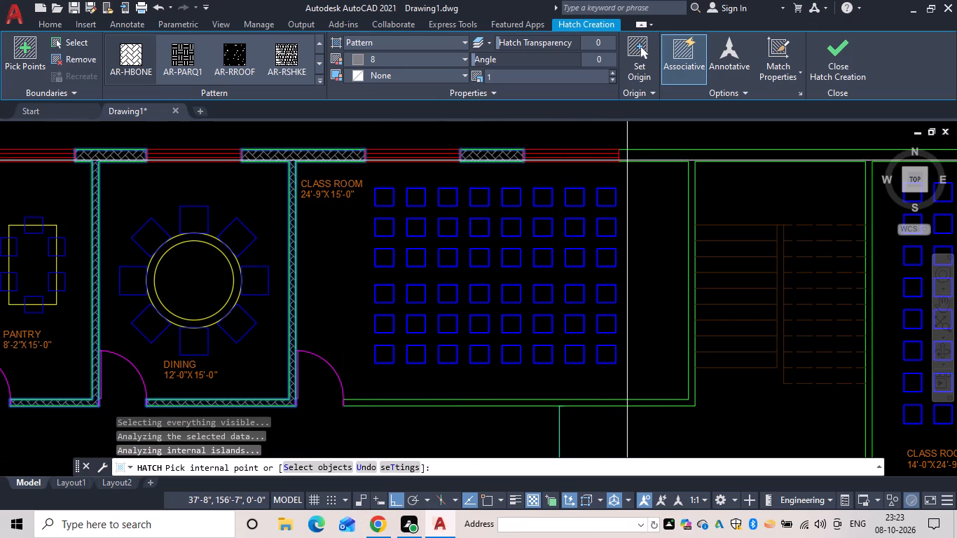
{"action": "left_click", "coordinate": [648, 155]}
Hatch the east outer wall segment between the two windows of the 14'-0"X24'-9" class room.
{"action": "scroll", "coordinate": [633, 236], "scroll_direction": "down", "scroll_amount": 2}
{"action": "middle_click_drag", "start_coordinate": [604, 226], "coordinate": [400, 195]}
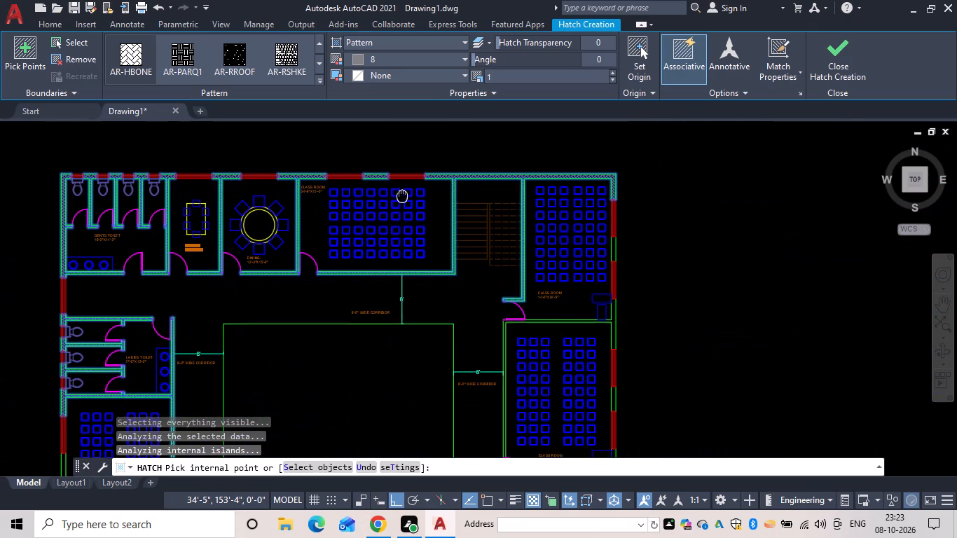
{"action": "middle_click_drag", "start_coordinate": [400, 195], "coordinate": [412, 135]}
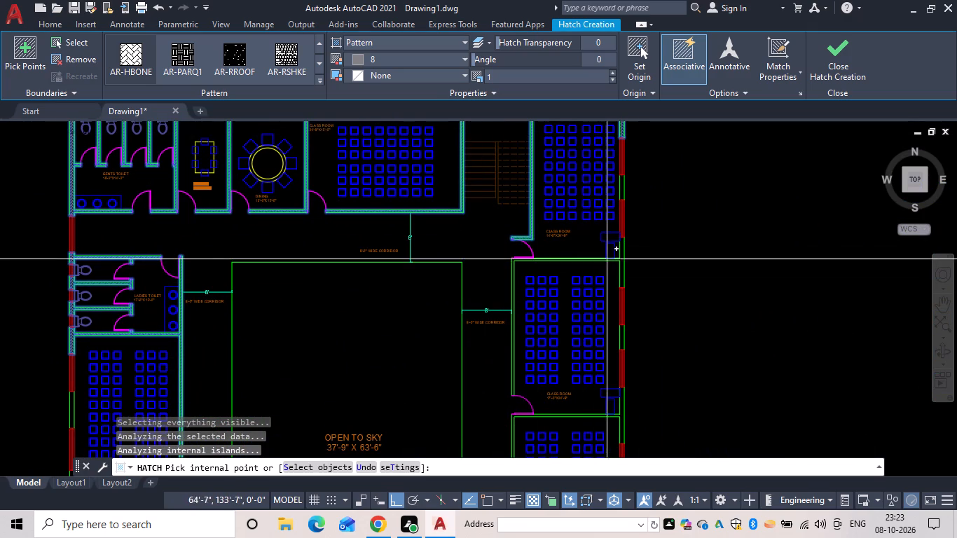
{"action": "scroll", "coordinate": [633, 193], "scroll_direction": "up", "scroll_amount": 3}
{"action": "left_click", "coordinate": [602, 182]}
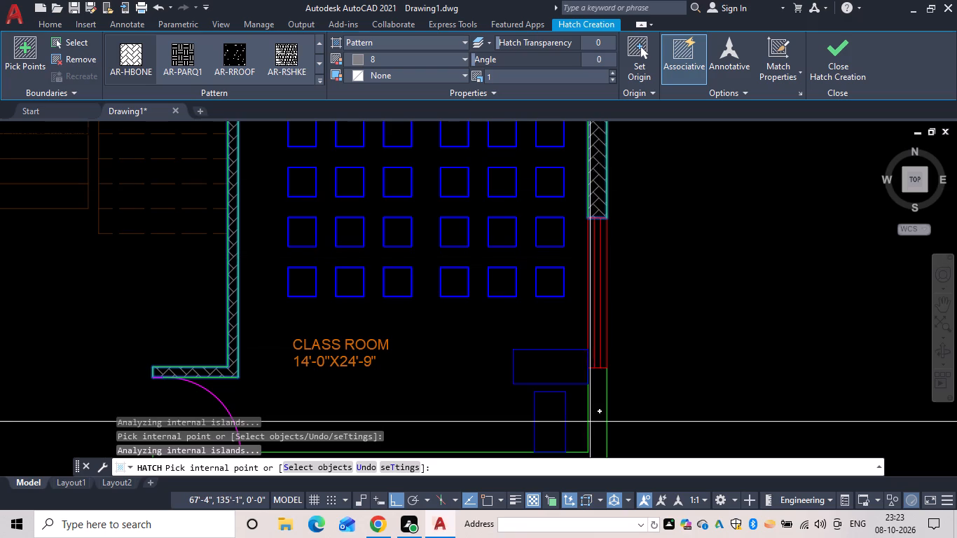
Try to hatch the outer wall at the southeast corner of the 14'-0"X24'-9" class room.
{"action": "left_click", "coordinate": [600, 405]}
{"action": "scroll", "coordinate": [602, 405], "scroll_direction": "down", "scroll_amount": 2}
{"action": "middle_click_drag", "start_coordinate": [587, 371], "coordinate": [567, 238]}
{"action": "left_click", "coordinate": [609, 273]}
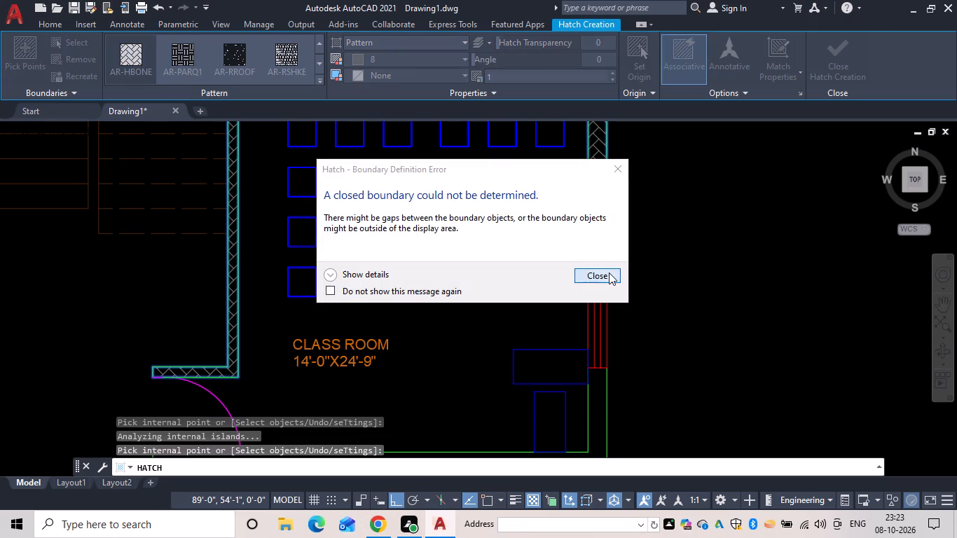
Hatch the north, corridor-side and east outer walls of the southern 17'-0"X24'-9" east class room and the adjoining meeting room.
{"action": "scroll", "coordinate": [618, 318], "scroll_direction": "down", "scroll_amount": 2}
{"action": "middle_click_drag", "start_coordinate": [607, 303], "coordinate": [591, 109]}
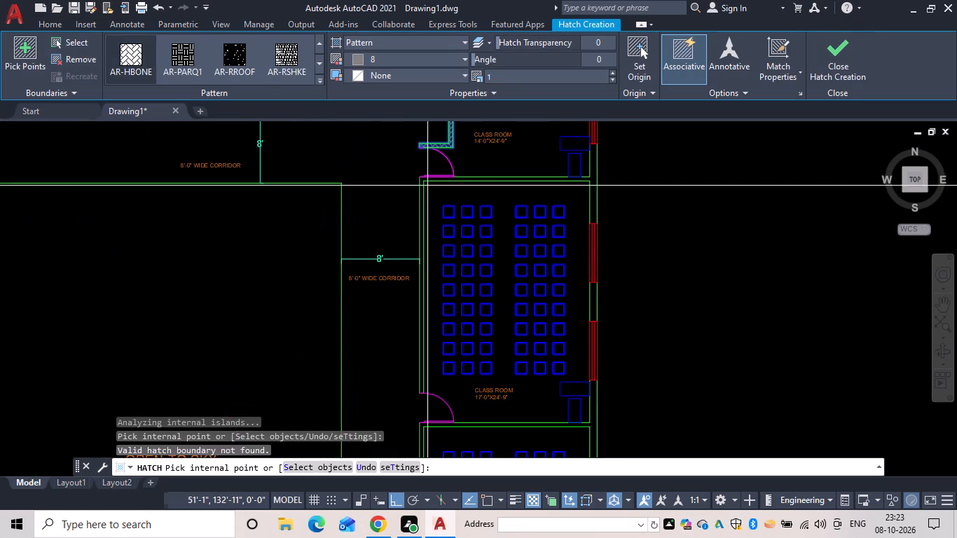
{"action": "middle_click_drag", "start_coordinate": [547, 351], "coordinate": [498, 156]}
{"action": "scroll", "coordinate": [530, 294], "scroll_direction": "down", "scroll_amount": 1}
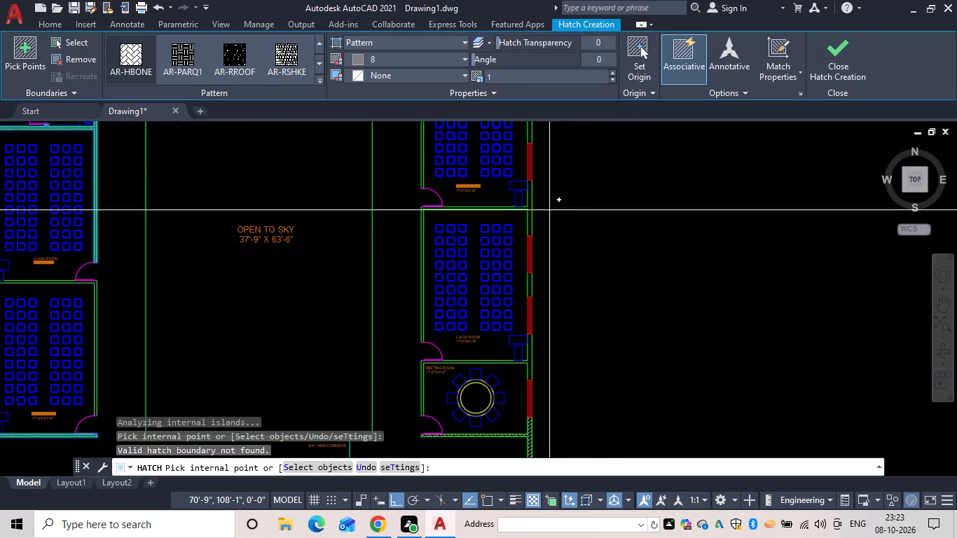
{"action": "scroll", "coordinate": [532, 204], "scroll_direction": "up", "scroll_amount": 2}
{"action": "left_click", "coordinate": [519, 205]}
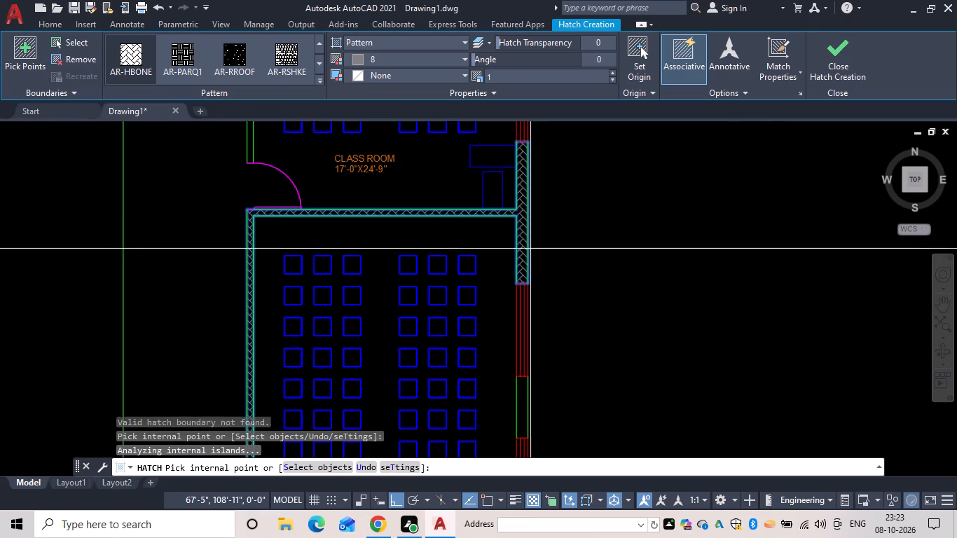
{"action": "scroll", "coordinate": [522, 265], "scroll_direction": "down", "scroll_amount": 2}
{"action": "middle_click_drag", "start_coordinate": [509, 235], "coordinate": [473, 100]}
{"action": "left_click", "coordinate": [486, 207]}
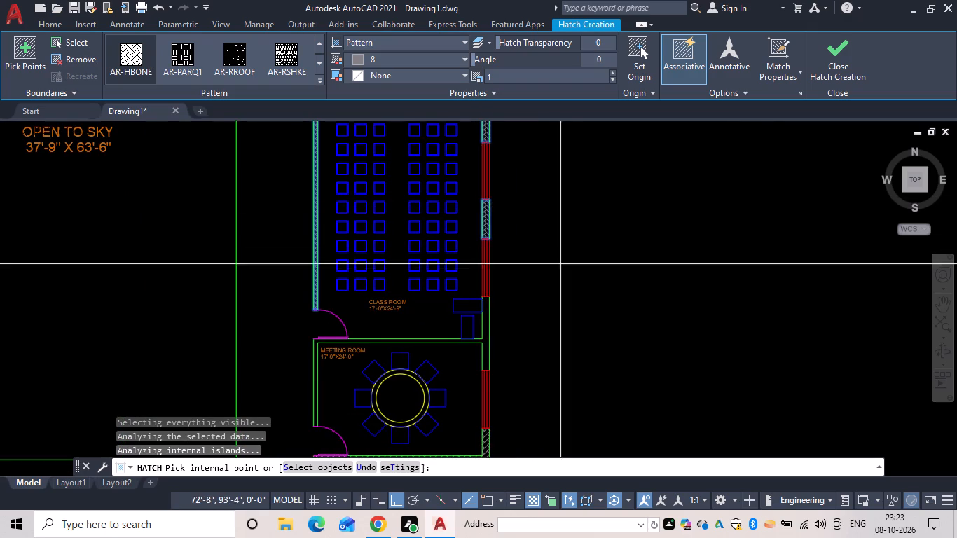
{"action": "middle_click_drag", "start_coordinate": [552, 282], "coordinate": [536, 181]}
{"action": "scroll", "coordinate": [483, 214], "scroll_direction": "up", "scroll_amount": 2}
{"action": "left_click", "coordinate": [461, 214]}
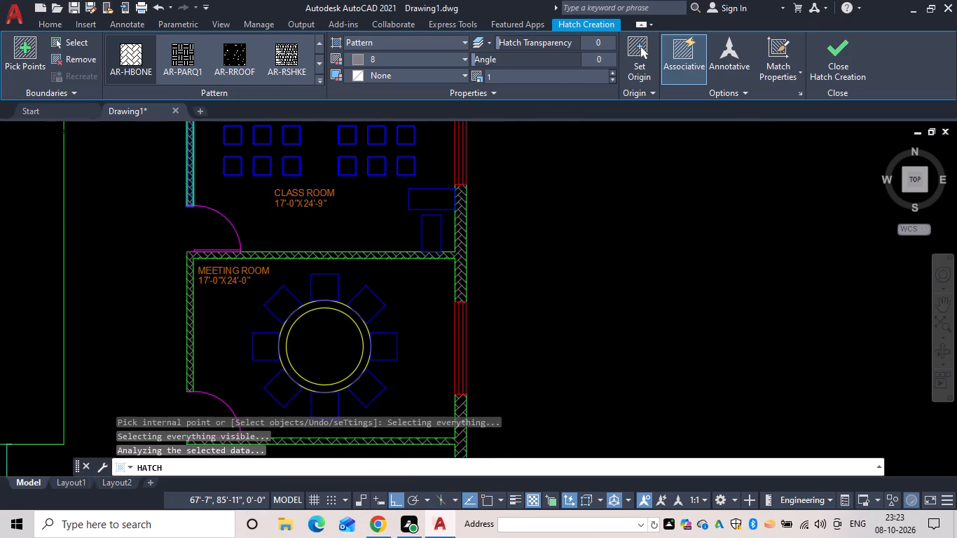
Hatch the short south outer wall segment between the entrance steps and the window south of the reception.
{"action": "scroll", "coordinate": [514, 289], "scroll_direction": "down", "scroll_amount": 2}
{"action": "middle_click_drag", "start_coordinate": [502, 267], "coordinate": [465, 81]}
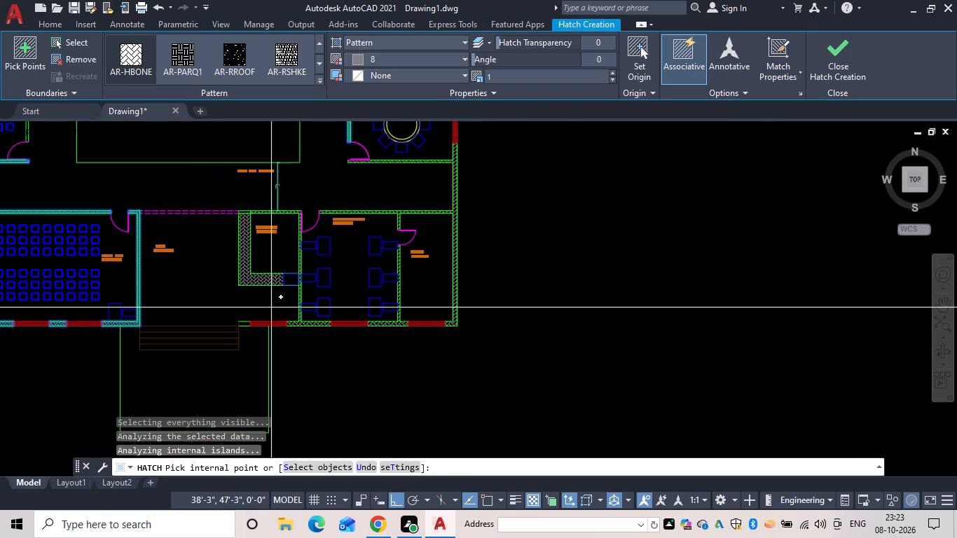
{"action": "scroll", "coordinate": [229, 322], "scroll_direction": "up", "scroll_amount": 8}
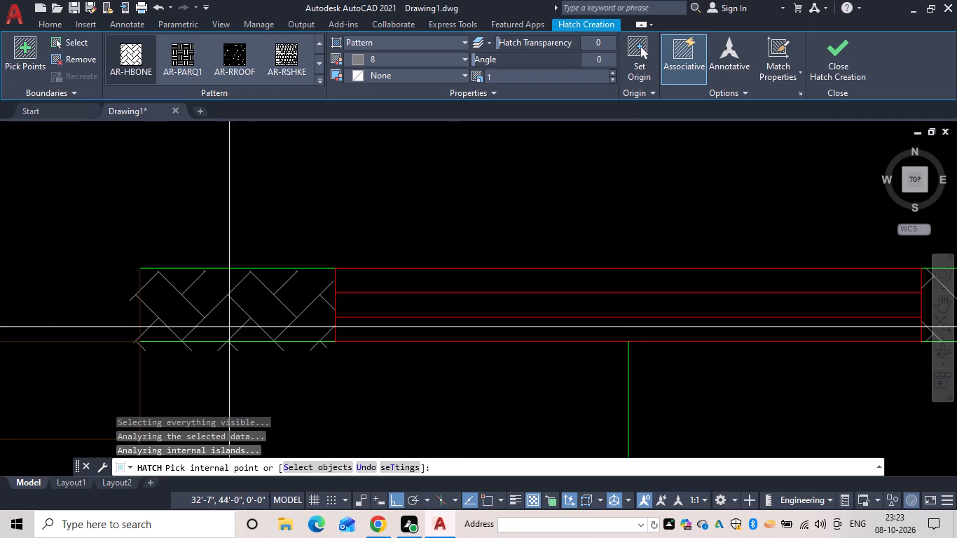
{"action": "left_click", "coordinate": [238, 298]}
Hatch the corridor-side wall of the southern west-wing class room and its connected north wall.
{"action": "scroll", "coordinate": [235, 316], "scroll_direction": "down", "scroll_amount": 4}
{"action": "middle_click_drag", "start_coordinate": [259, 300], "coordinate": [270, 282]}
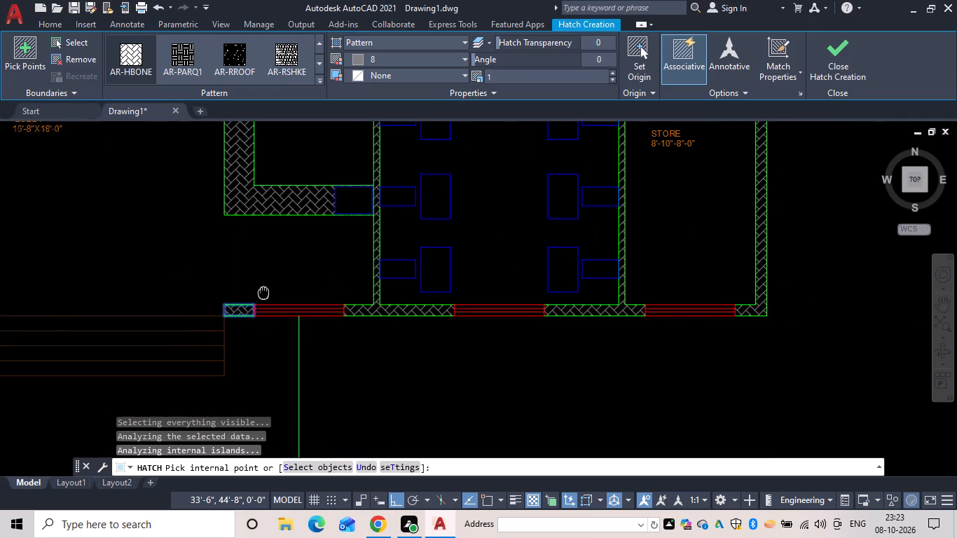
{"action": "middle_click_drag", "start_coordinate": [270, 282], "coordinate": [452, 139]}
{"action": "scroll", "coordinate": [274, 238], "scroll_direction": "down", "scroll_amount": 3}
{"action": "middle_click_drag", "start_coordinate": [381, 259], "coordinate": [512, 337]}
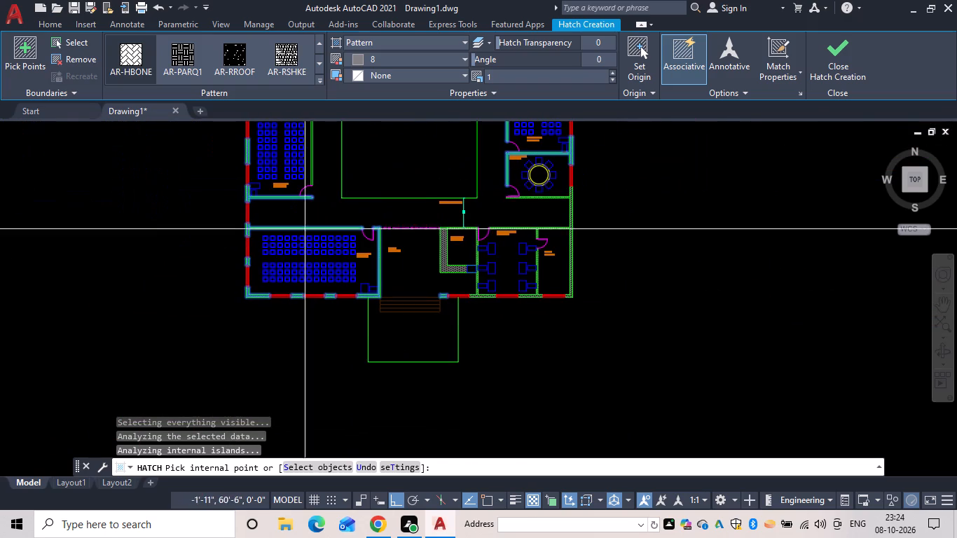
{"action": "middle_click_drag", "start_coordinate": [272, 193], "coordinate": [244, 354]}
{"action": "scroll", "coordinate": [259, 329], "scroll_direction": "up", "scroll_amount": 4}
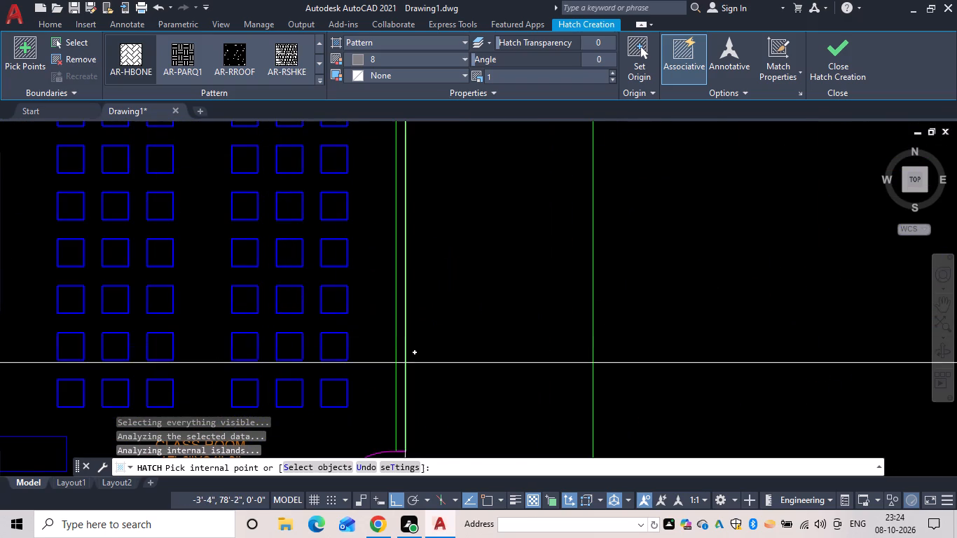
{"action": "left_click", "coordinate": [400, 364]}
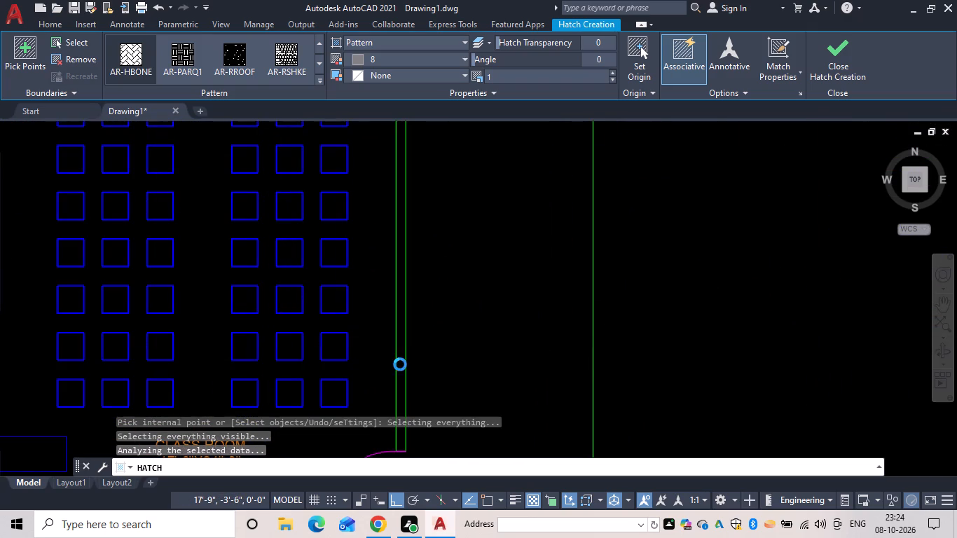
Hatch the west outer wall segment between the two windows of the class room south of the ladies toilet.
{"action": "scroll", "coordinate": [408, 306], "scroll_direction": "down", "scroll_amount": 3}
{"action": "middle_click_drag", "start_coordinate": [408, 306], "coordinate": [411, 399]}
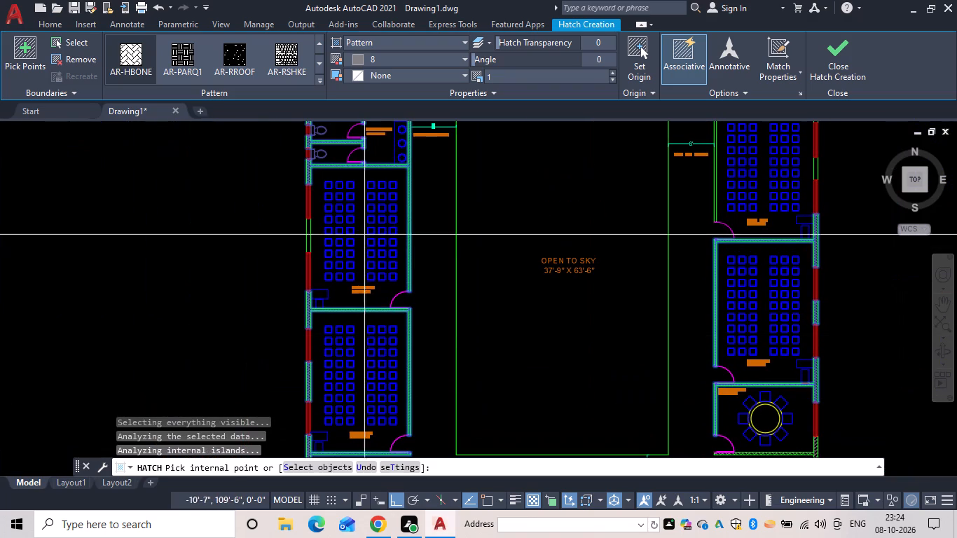
{"action": "scroll", "coordinate": [304, 240], "scroll_direction": "up", "scroll_amount": 3}
{"action": "left_click", "coordinate": [299, 214]}
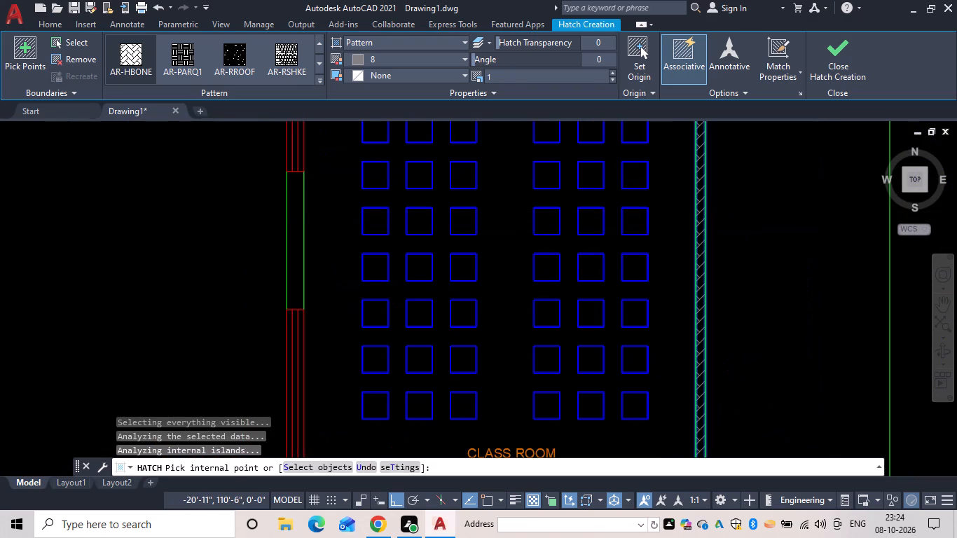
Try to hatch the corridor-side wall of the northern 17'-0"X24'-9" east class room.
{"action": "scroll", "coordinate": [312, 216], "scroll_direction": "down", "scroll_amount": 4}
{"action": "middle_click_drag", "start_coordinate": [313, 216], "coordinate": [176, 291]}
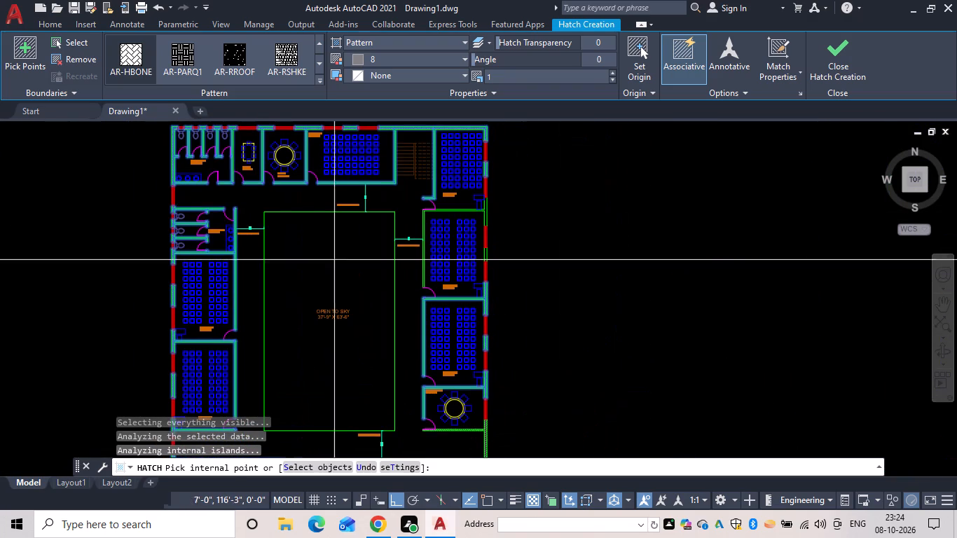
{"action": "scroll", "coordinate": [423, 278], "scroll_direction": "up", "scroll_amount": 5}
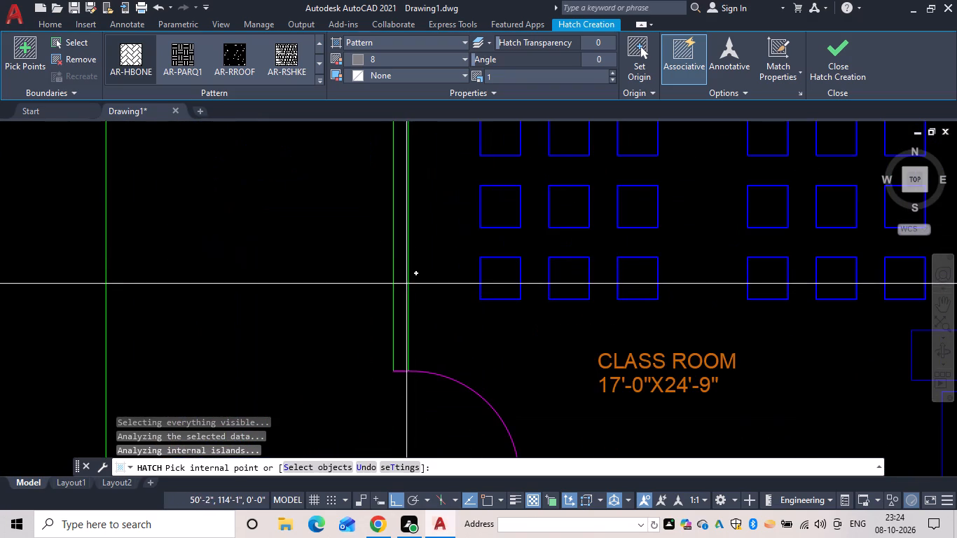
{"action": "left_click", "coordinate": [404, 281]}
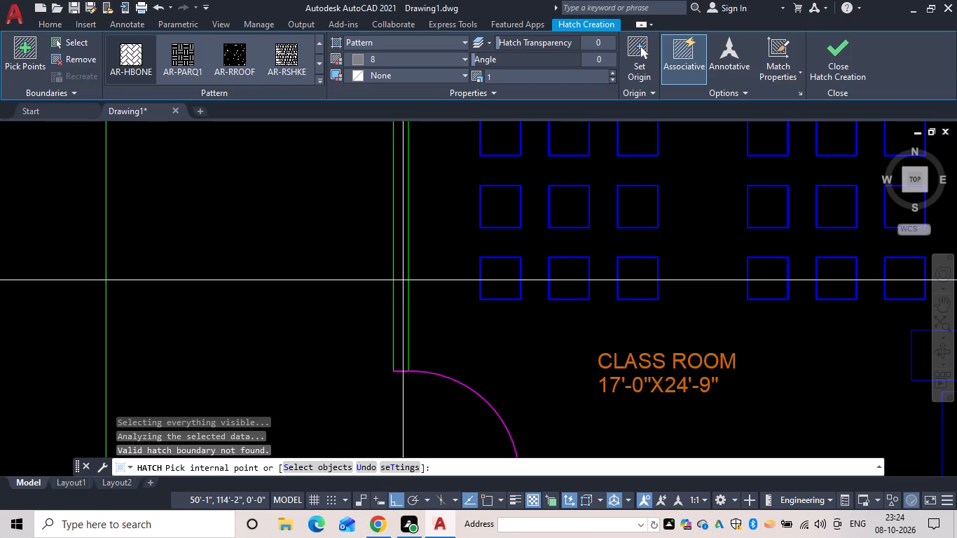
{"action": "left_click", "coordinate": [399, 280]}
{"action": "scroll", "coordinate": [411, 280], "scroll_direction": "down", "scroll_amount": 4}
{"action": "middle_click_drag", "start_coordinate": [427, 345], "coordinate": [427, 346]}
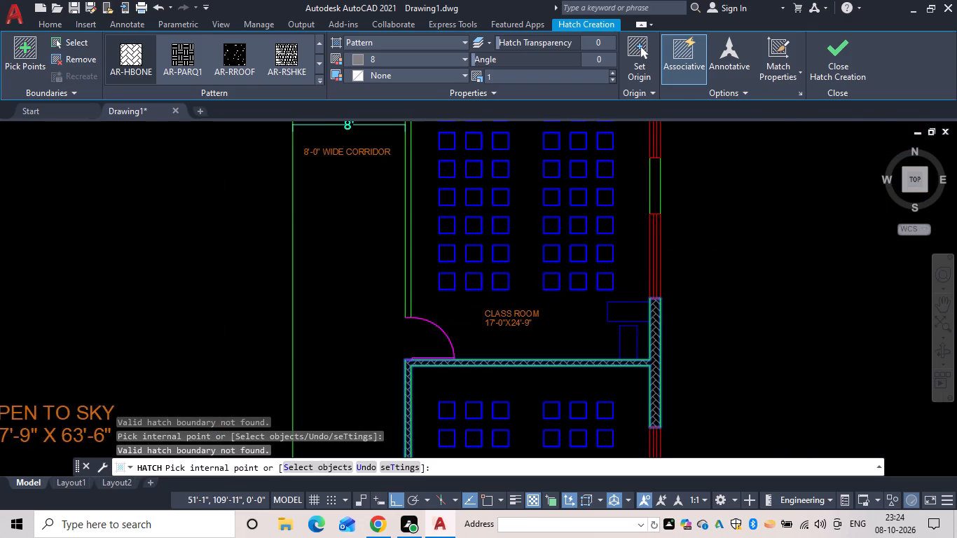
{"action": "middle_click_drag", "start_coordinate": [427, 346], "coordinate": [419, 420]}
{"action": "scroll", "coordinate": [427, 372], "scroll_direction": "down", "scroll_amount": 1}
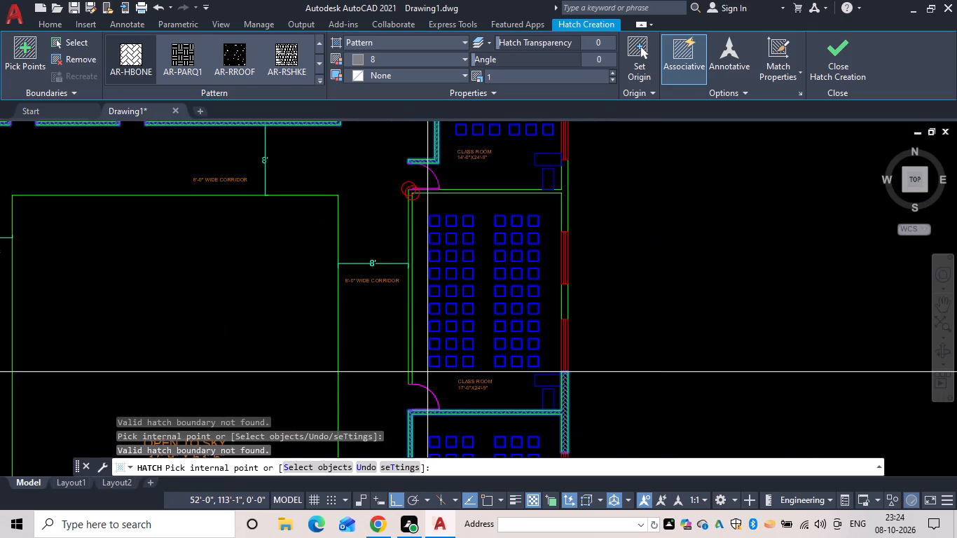
Hatch the east outer wall segment between the two windows of the northern 17'-0"X24'-9" class room.
{"action": "middle_click_drag", "start_coordinate": [427, 372], "coordinate": [338, 370]}
{"action": "scroll", "coordinate": [462, 296], "scroll_direction": "up", "scroll_amount": 3}
{"action": "left_click", "coordinate": [508, 289]}
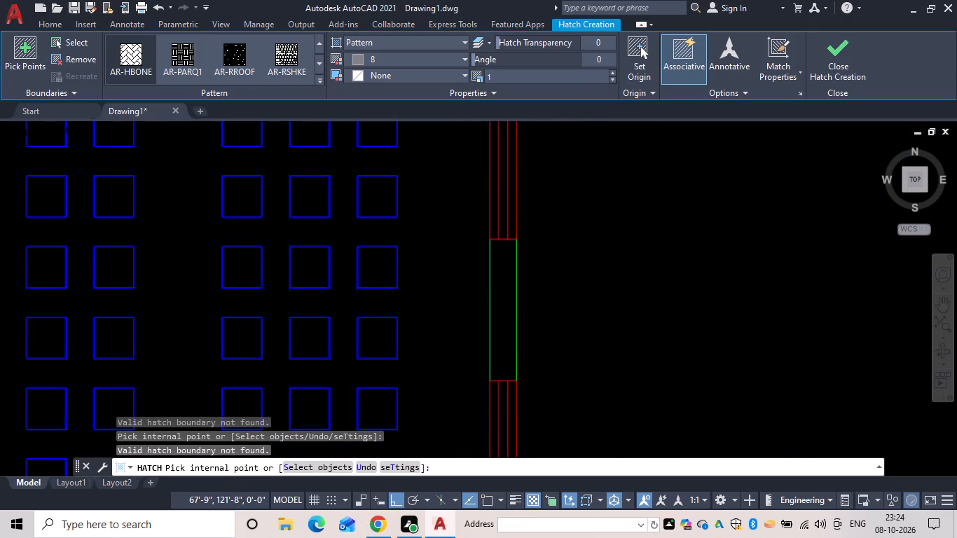
Hatch the wall between the 14'-0"X24'-9" and northern 17'-0"X24'-9" east class rooms with its connected outer and corridor-side walls.
{"action": "scroll", "coordinate": [506, 293], "scroll_direction": "down", "scroll_amount": 4}
{"action": "middle_click_drag", "start_coordinate": [506, 293], "coordinate": [490, 132]}
{"action": "scroll", "coordinate": [352, 272], "scroll_direction": "down", "scroll_amount": 1}
{"action": "middle_click_drag", "start_coordinate": [352, 272], "coordinate": [351, 273]}
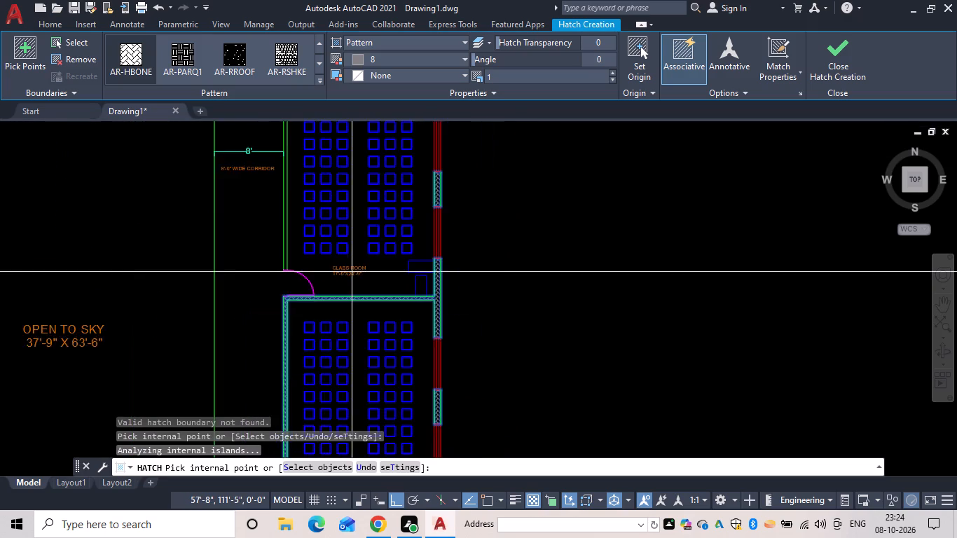
{"action": "middle_click_drag", "start_coordinate": [351, 273], "coordinate": [229, 508]}
{"action": "scroll", "coordinate": [329, 333], "scroll_direction": "up", "scroll_amount": 2}
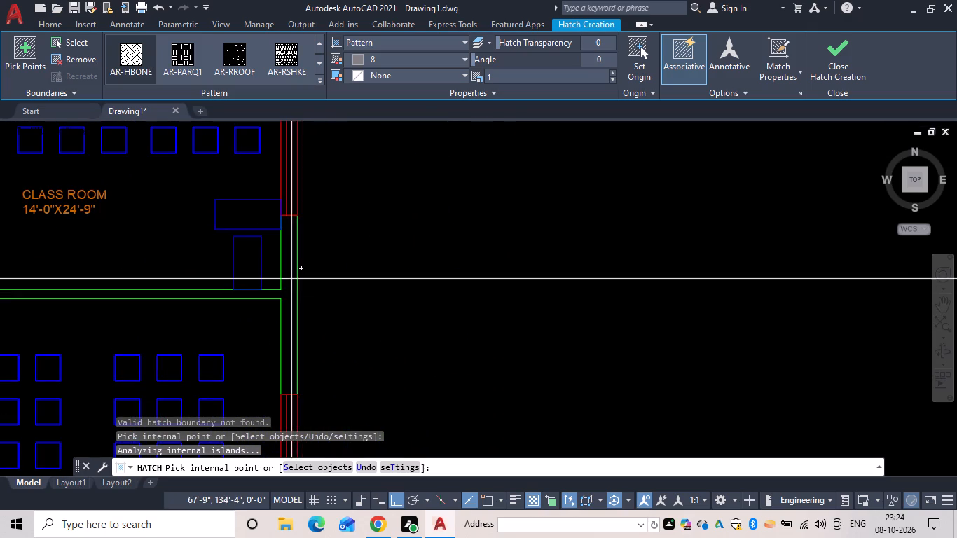
{"action": "left_click", "coordinate": [291, 279]}
Check the plan for walls still missing hatching and finish the hatch command.
{"action": "scroll", "coordinate": [205, 341], "scroll_direction": "down", "scroll_amount": 2}
{"action": "middle_click_drag", "start_coordinate": [203, 342], "coordinate": [370, 216]}
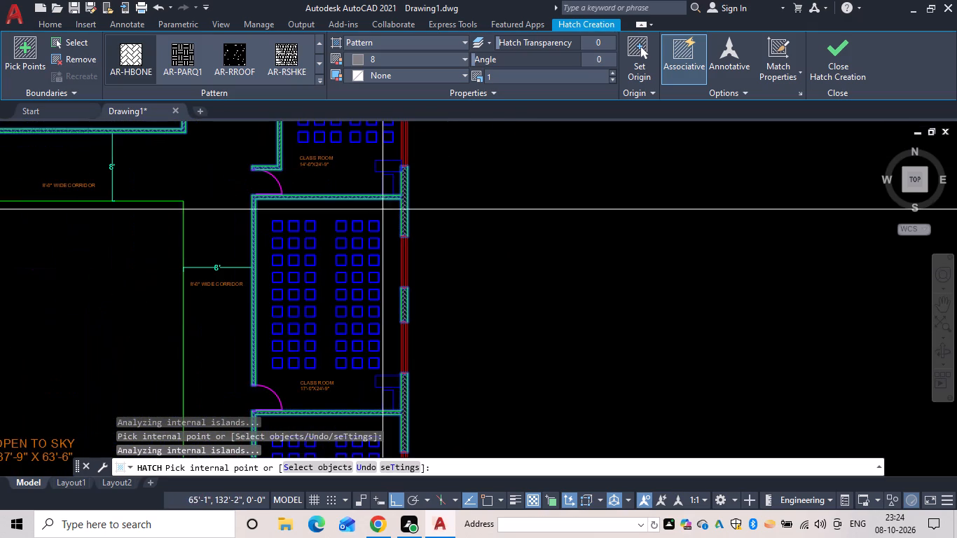
{"action": "scroll", "coordinate": [289, 327], "scroll_direction": "down", "scroll_amount": 2}
{"action": "middle_click_drag", "start_coordinate": [289, 327], "coordinate": [345, 268]}
{"action": "scroll", "coordinate": [322, 270], "scroll_direction": "down", "scroll_amount": 1}
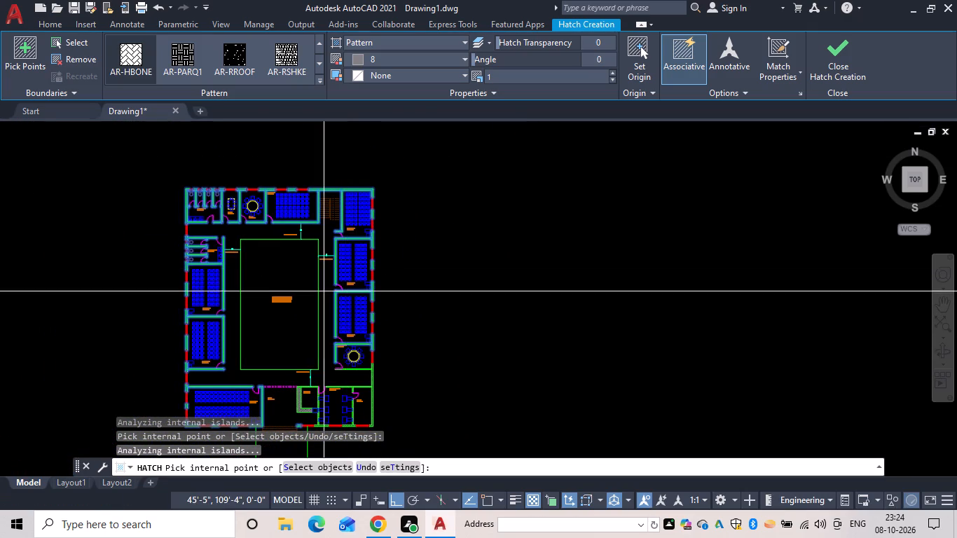
{"action": "middle_click_drag", "start_coordinate": [317, 292], "coordinate": [295, 221]}
{"action": "scroll", "coordinate": [364, 380], "scroll_direction": "up", "scroll_amount": 2}
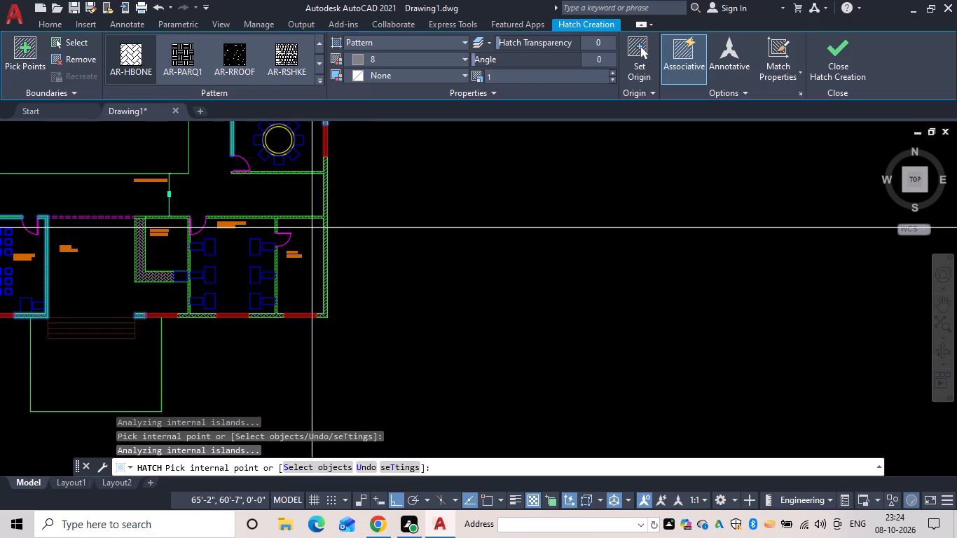
{"action": "middle_click_drag", "start_coordinate": [212, 256], "coordinate": [414, 287]}
{"action": "scroll", "coordinate": [410, 287], "scroll_direction": "up", "scroll_amount": 1}
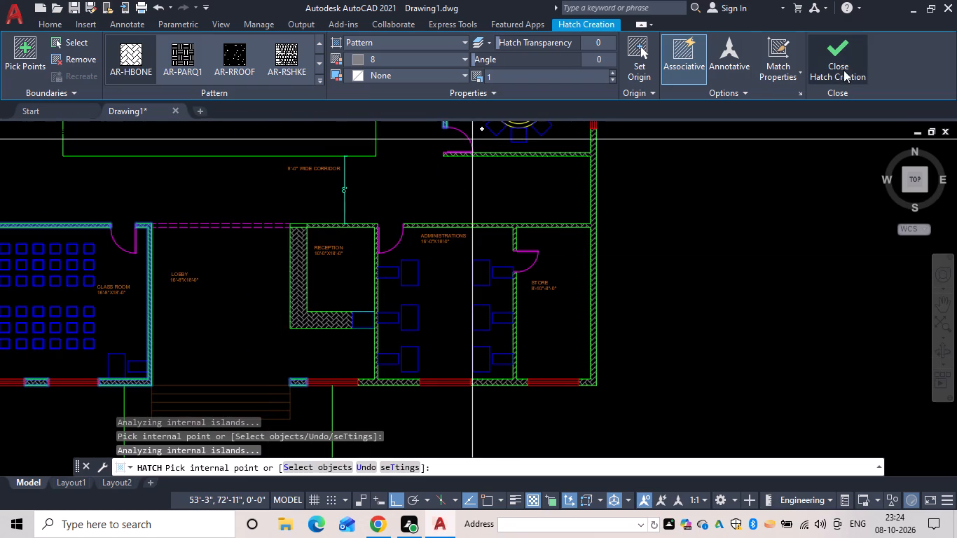
{"action": "left_click", "coordinate": [846, 65]}
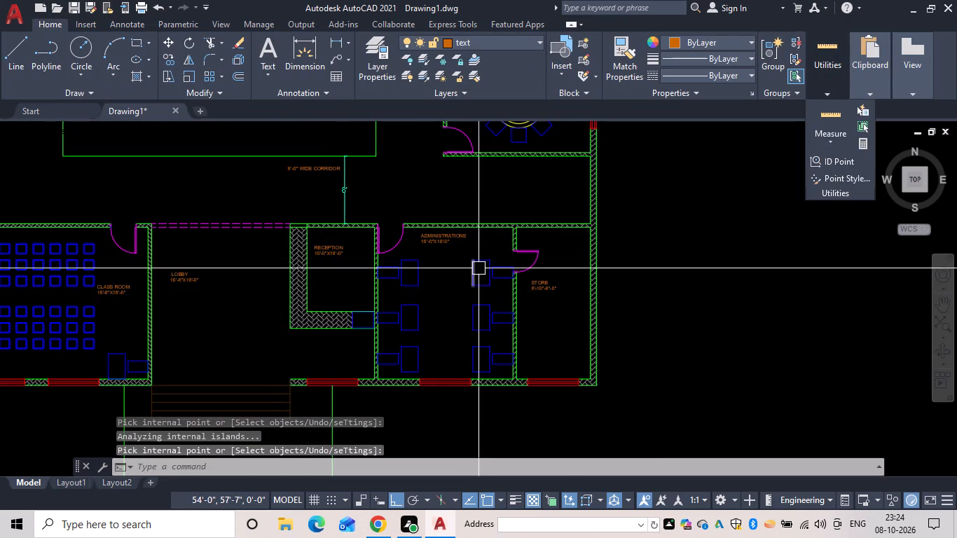
Examine the wall hatching across the whole floor plan, including the north rooms, both class room wings and the entrance side.
{"action": "scroll", "coordinate": [478, 264], "scroll_direction": "up", "scroll_amount": 3}
{"action": "middle_click_drag", "start_coordinate": [493, 148], "coordinate": [424, 371]}
{"action": "scroll", "coordinate": [422, 362], "scroll_direction": "down", "scroll_amount": 5}
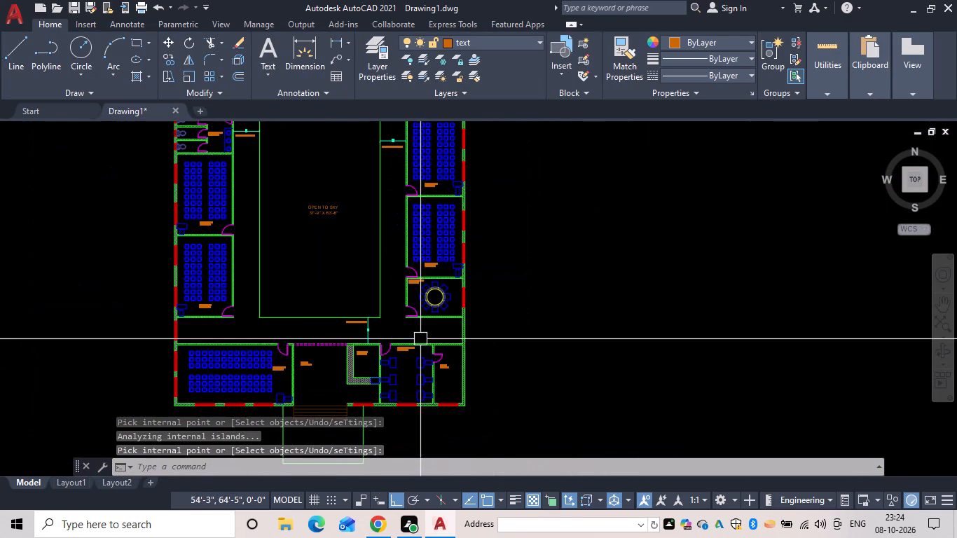
{"action": "middle_click_drag", "start_coordinate": [420, 338], "coordinate": [446, 376]}
{"action": "scroll", "coordinate": [474, 214], "scroll_direction": "up", "scroll_amount": 2}
{"action": "middle_click_drag", "start_coordinate": [474, 214], "coordinate": [608, 443]}
{"action": "middle_click_drag", "start_coordinate": [234, 366], "coordinate": [534, 329]}
{"action": "scroll", "coordinate": [436, 241], "scroll_direction": "down", "scroll_amount": 1}
{"action": "middle_click_drag", "start_coordinate": [436, 241], "coordinate": [379, 347]}
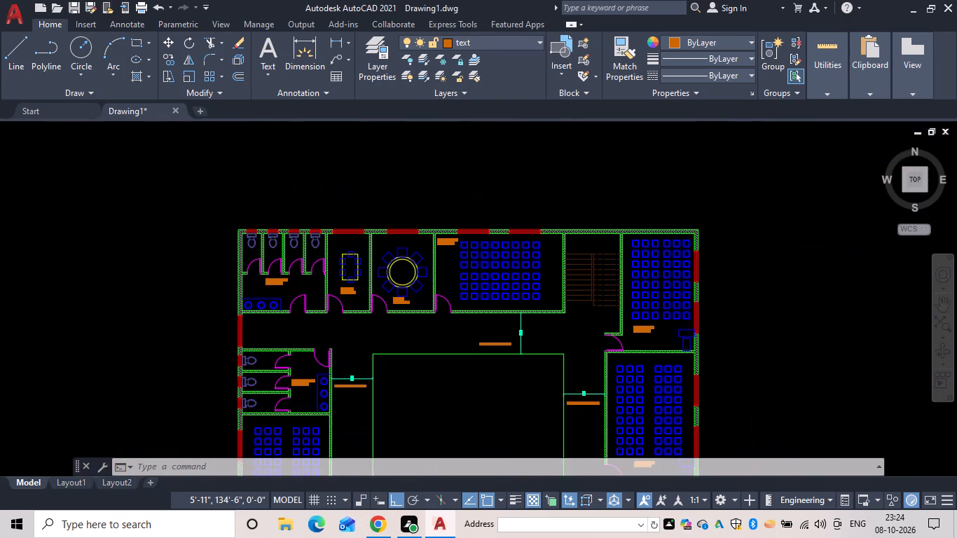
{"action": "middle_click_drag", "start_coordinate": [379, 347], "coordinate": [338, 254]}
{"action": "middle_click_drag", "start_coordinate": [422, 290], "coordinate": [415, 251]}
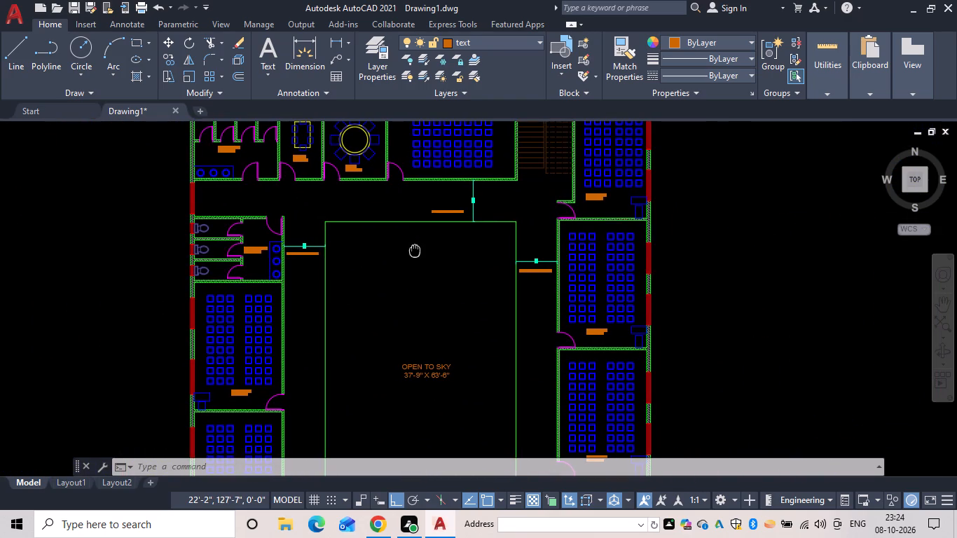
{"action": "scroll", "coordinate": [448, 303], "scroll_direction": "down", "scroll_amount": 1}
{"action": "middle_click_drag", "start_coordinate": [434, 264], "coordinate": [421, 147]}
{"action": "middle_click_drag", "start_coordinate": [401, 372], "coordinate": [393, 333]}
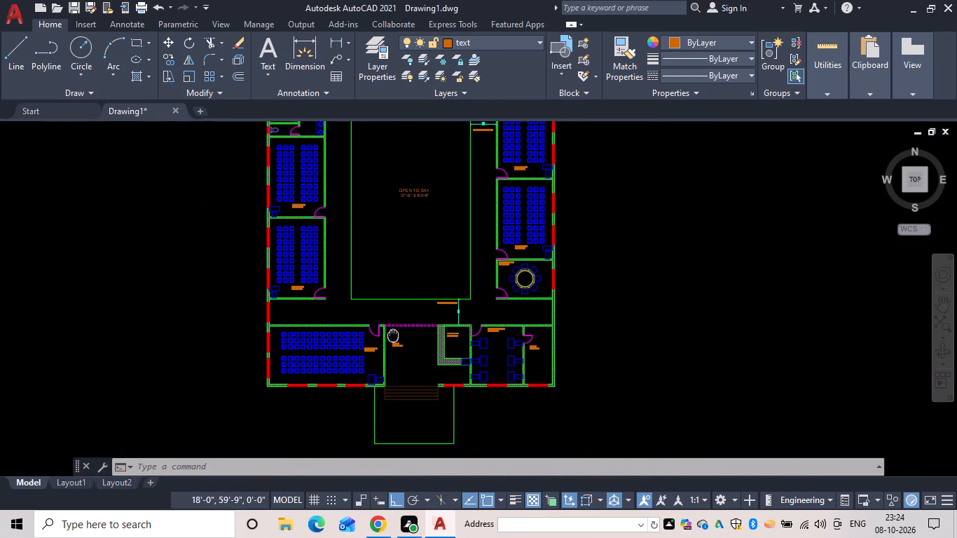
{"action": "middle_click_drag", "start_coordinate": [393, 333], "coordinate": [393, 330]}
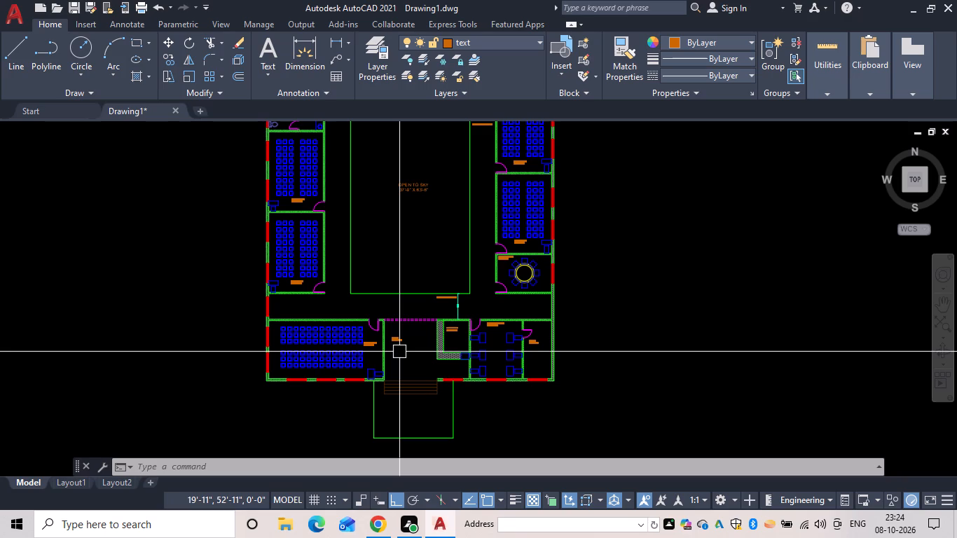
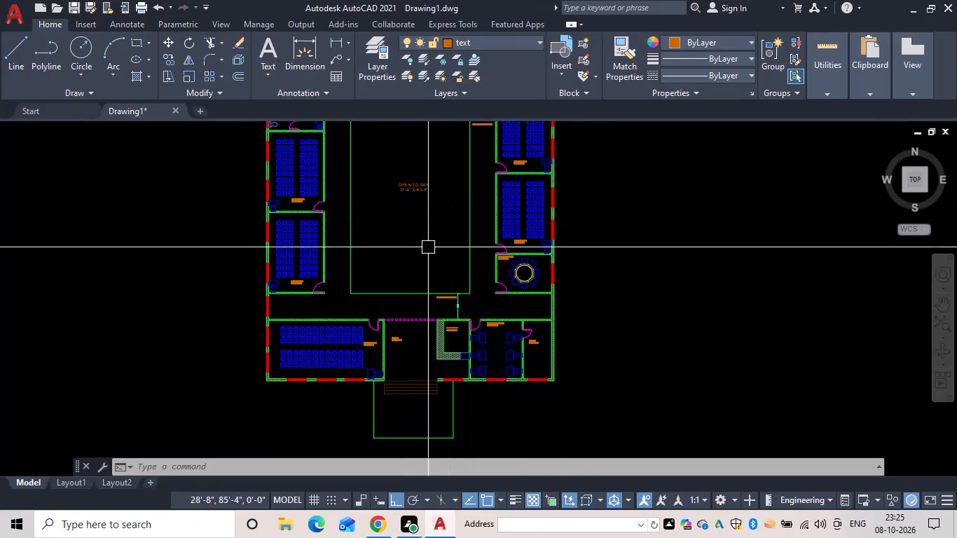
Open the plot settings for the finished floor plan in model space.
{"action": "left_click", "coordinate": [144, 4]}
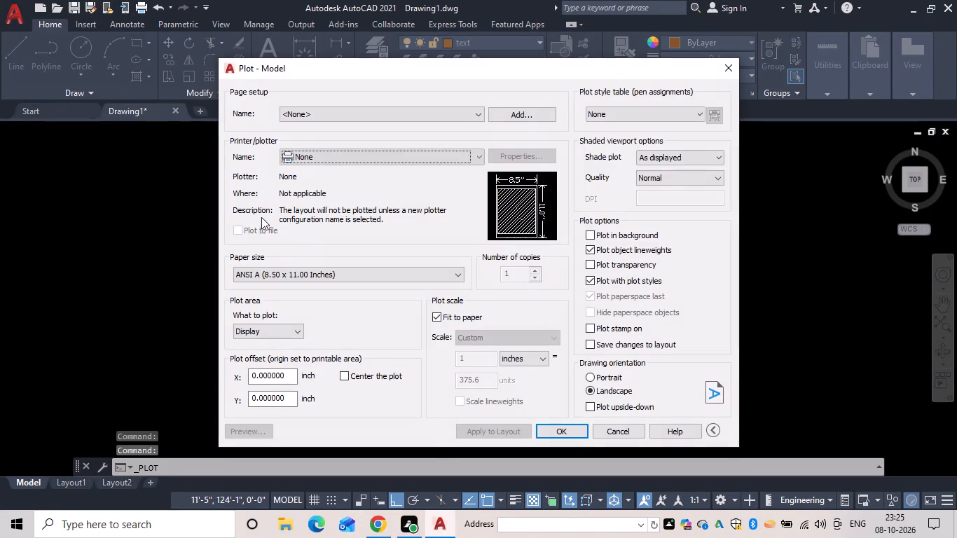
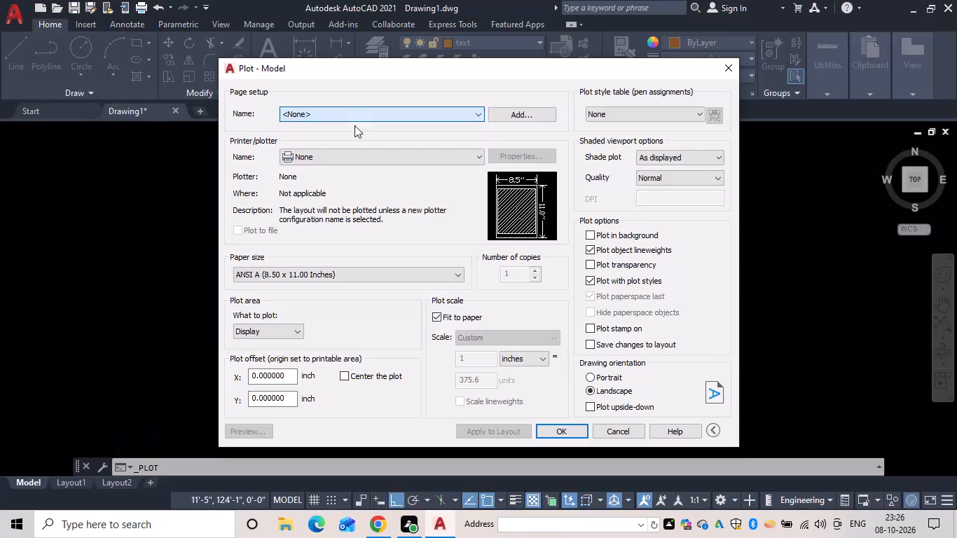
Set the plotter to DWG To PDF.pc3 and define a Window plot area enclosing the whole floor plan.
{"action": "left_click", "coordinate": [352, 156]}
{"action": "left_click", "coordinate": [339, 332]}
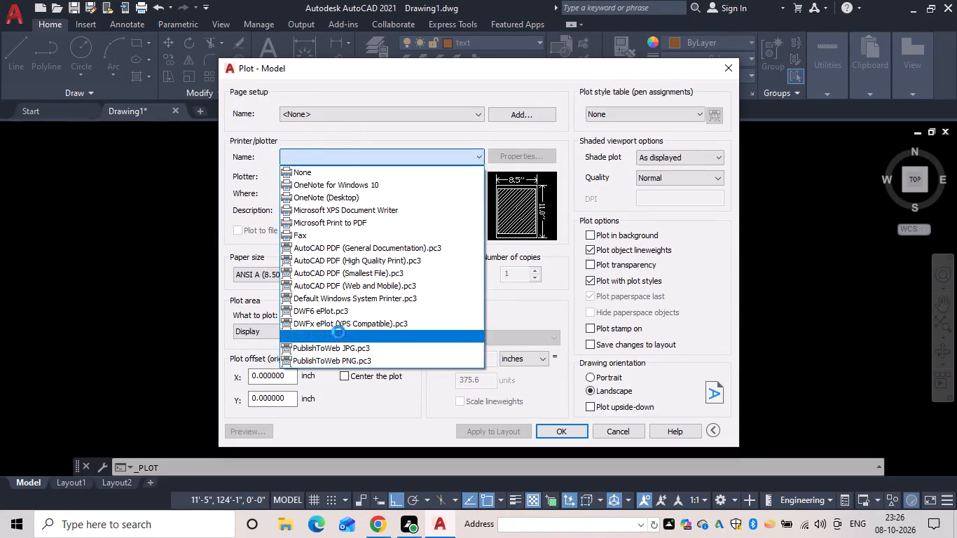
{"action": "left_click", "coordinate": [279, 338]}
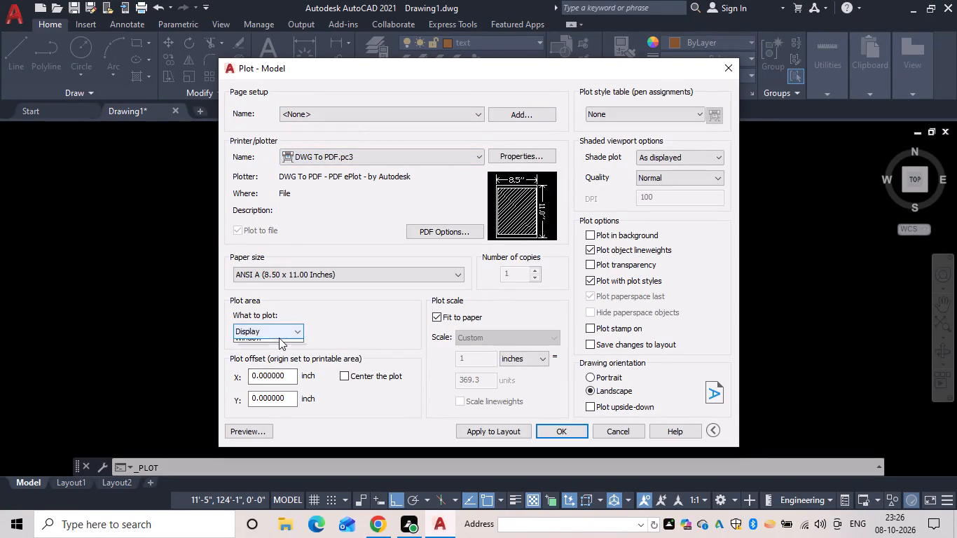
{"action": "left_click", "coordinate": [269, 368]}
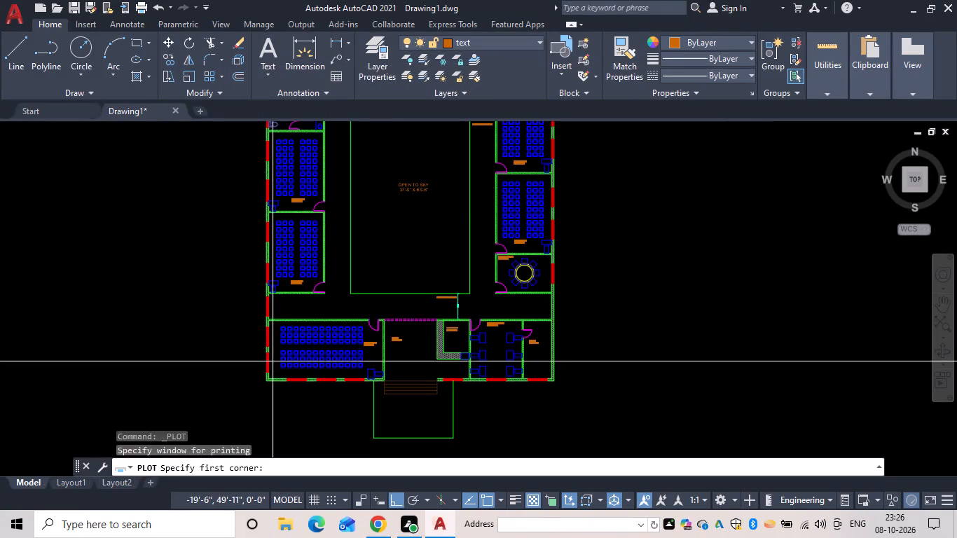
{"action": "scroll", "coordinate": [340, 203], "scroll_direction": "down", "scroll_amount": 2}
{"action": "middle_click_drag", "start_coordinate": [340, 203], "coordinate": [352, 242]}
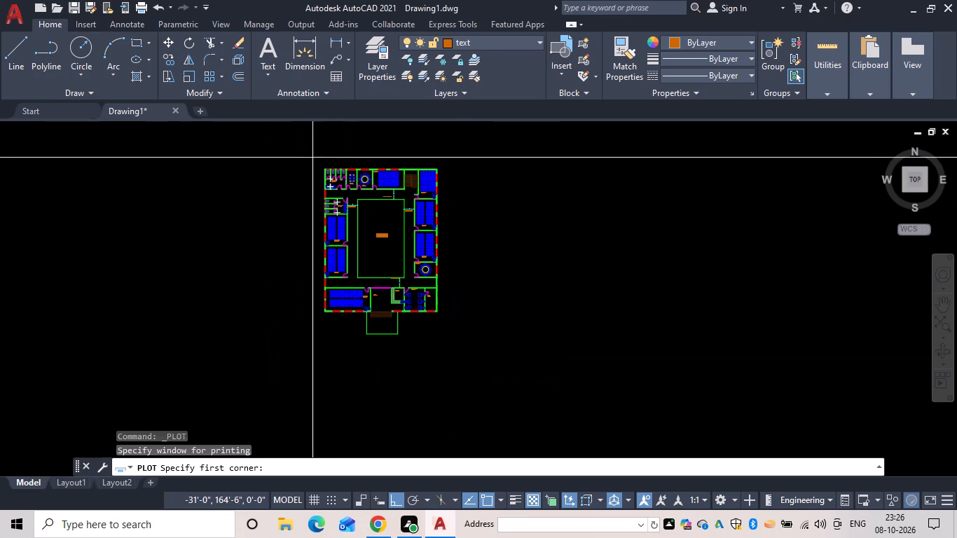
{"action": "left_click_drag", "start_coordinate": [312, 149], "coordinate": [313, 179]}
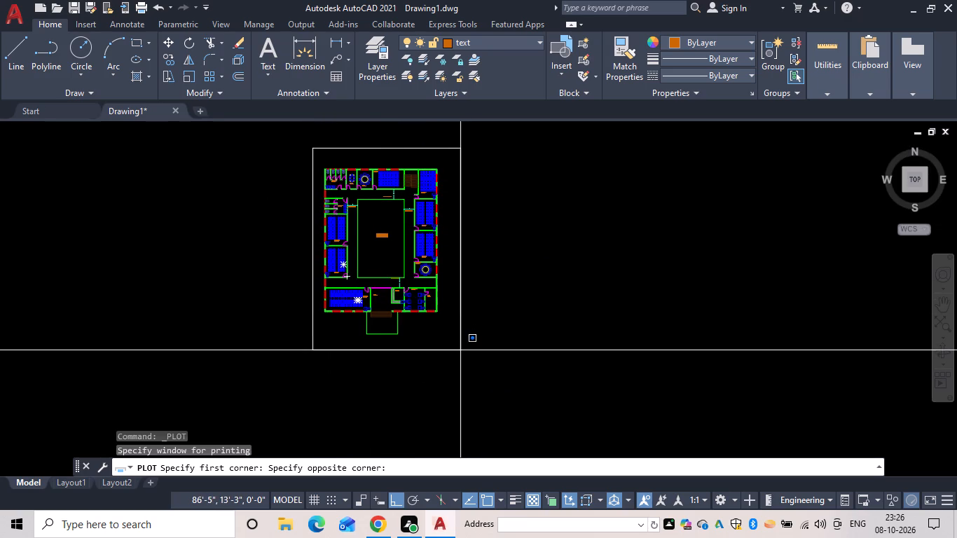
{"action": "left_click", "coordinate": [459, 352]}
Plot the floor plan to a PDF named SCHOOL PLAN on the Desktop.
{"action": "left_click", "coordinate": [546, 432]}
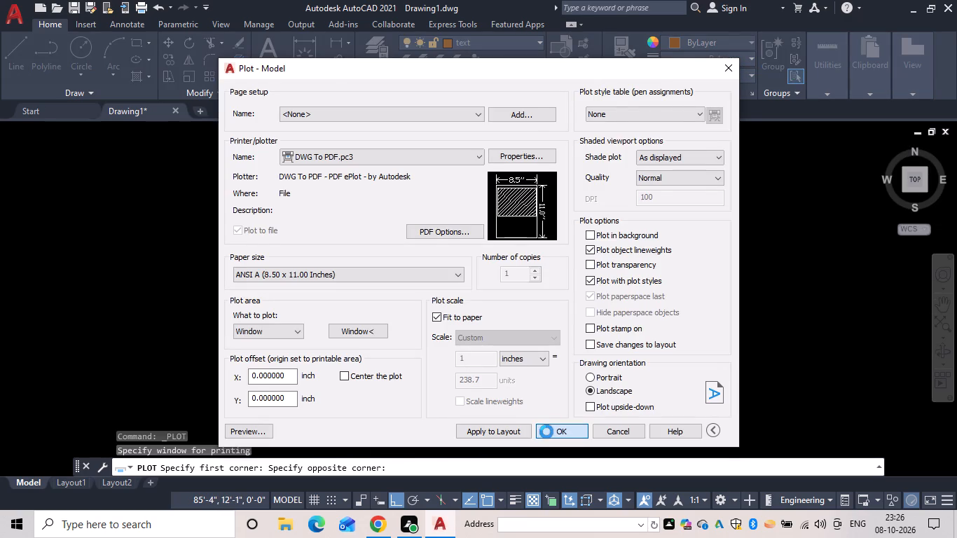
{"action": "key", "text": "BackSpace"}
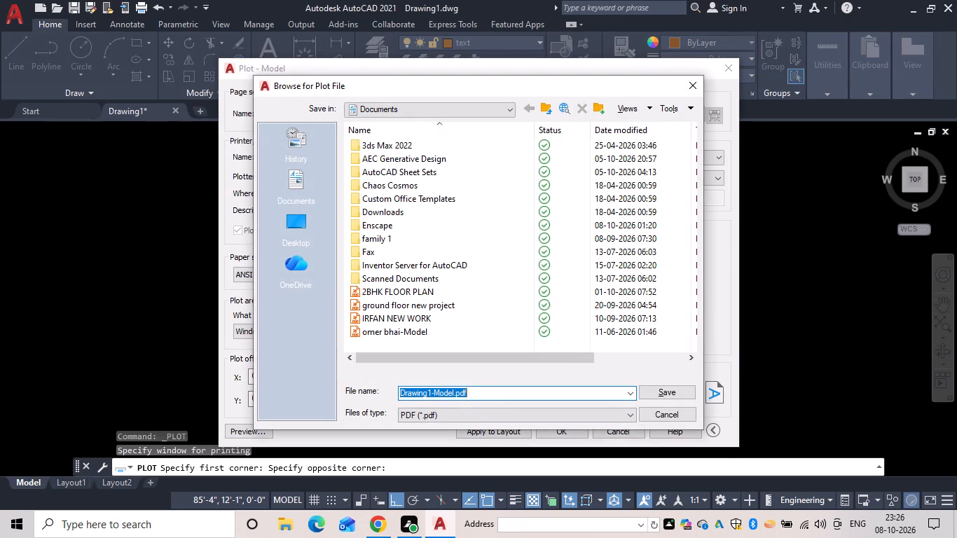
{"action": "type", "text": "SCH"}
{"action": "type", "text": "OOL PLAN"}
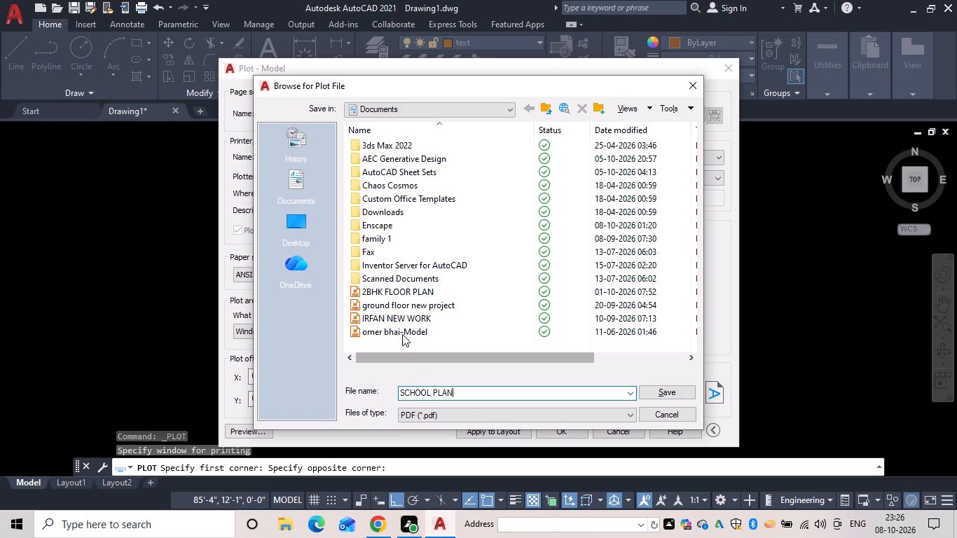
{"action": "double_click", "coordinate": [280, 235]}
{"action": "left_click", "coordinate": [656, 395]}
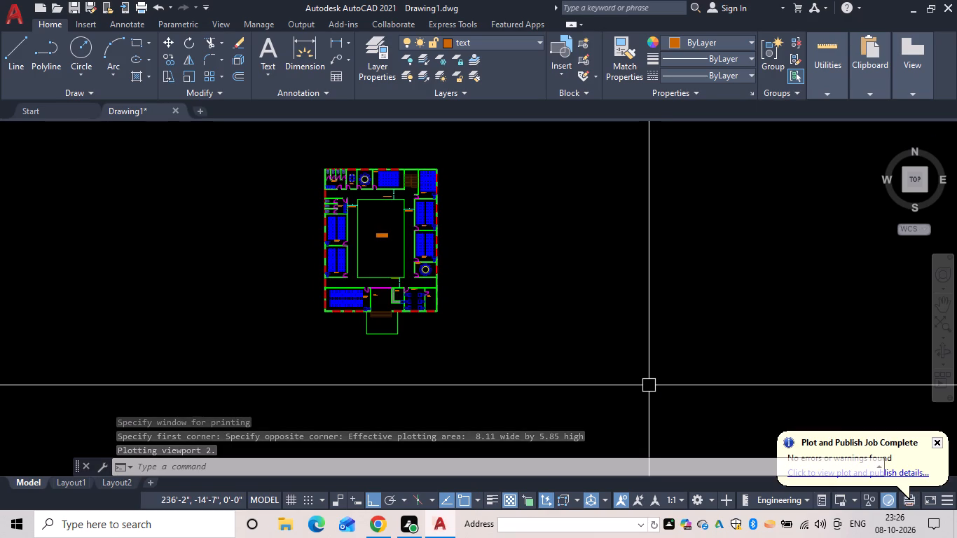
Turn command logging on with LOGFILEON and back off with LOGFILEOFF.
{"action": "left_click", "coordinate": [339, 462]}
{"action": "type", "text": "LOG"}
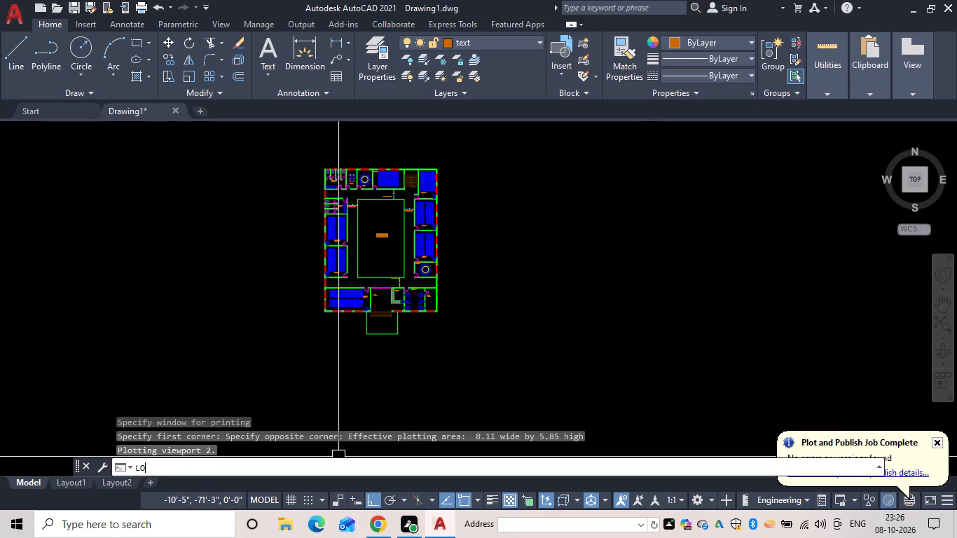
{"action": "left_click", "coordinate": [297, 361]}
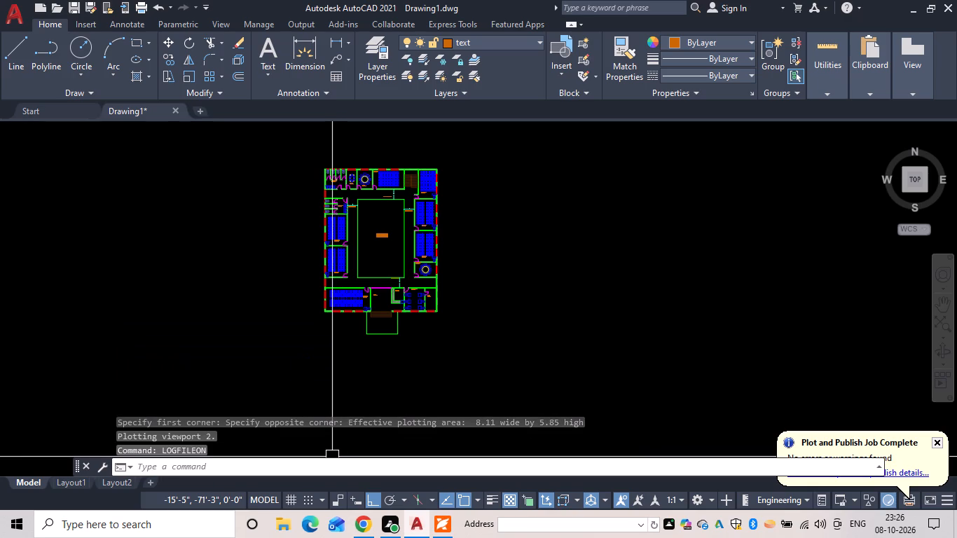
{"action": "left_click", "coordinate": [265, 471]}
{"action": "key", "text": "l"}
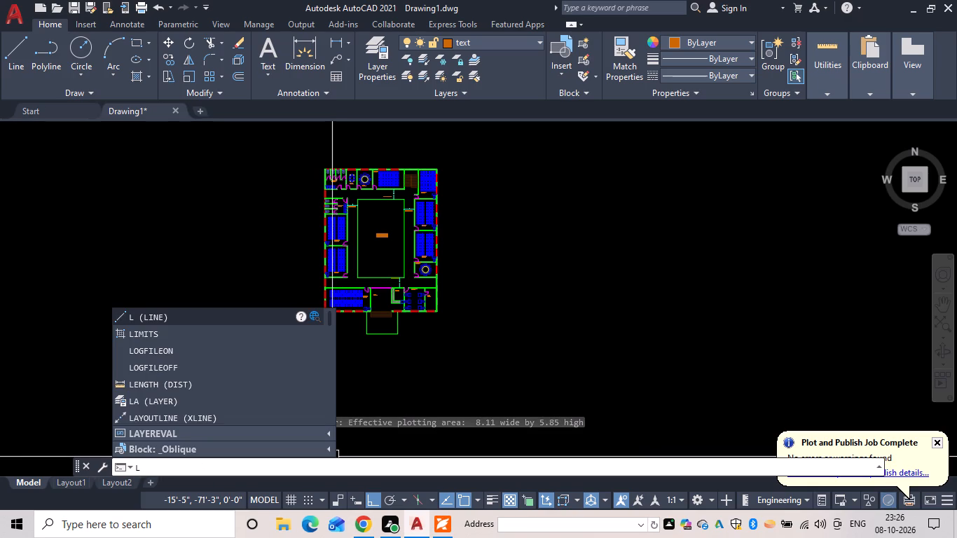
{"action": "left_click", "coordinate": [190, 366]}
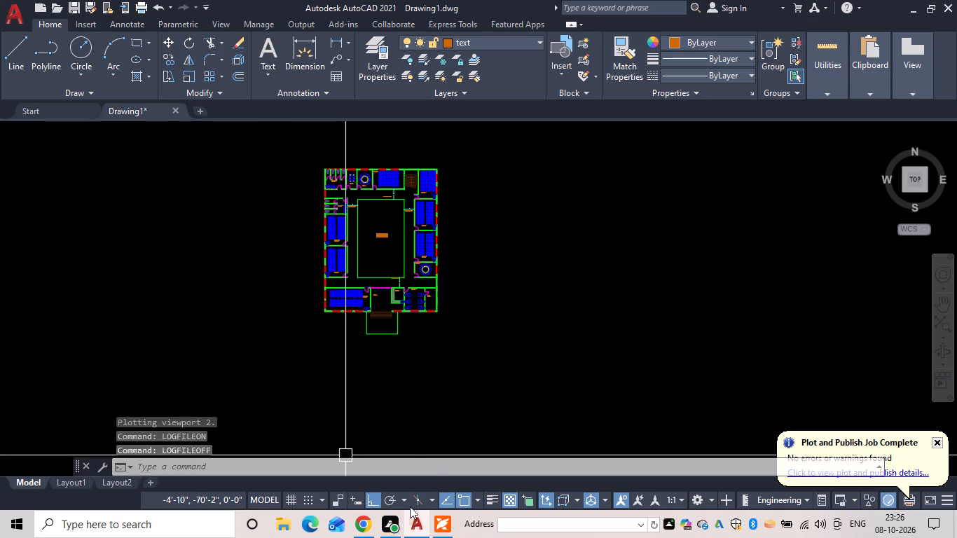
Close AutoCAD, saving the drawing as SCHOOL PLAN in AutoCAD 2018 Drawing format on the Desktop.
{"action": "left_click", "coordinate": [952, 1]}
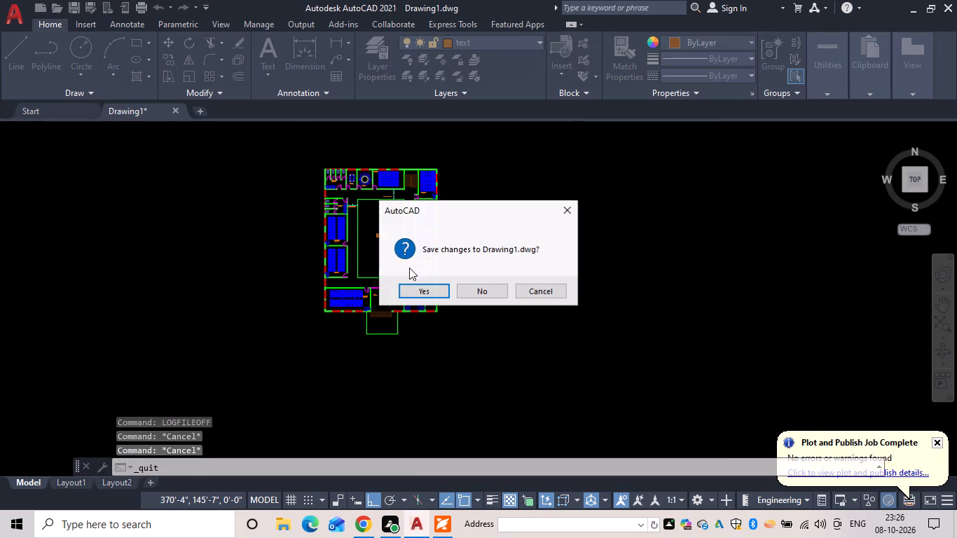
{"action": "left_click", "coordinate": [415, 289]}
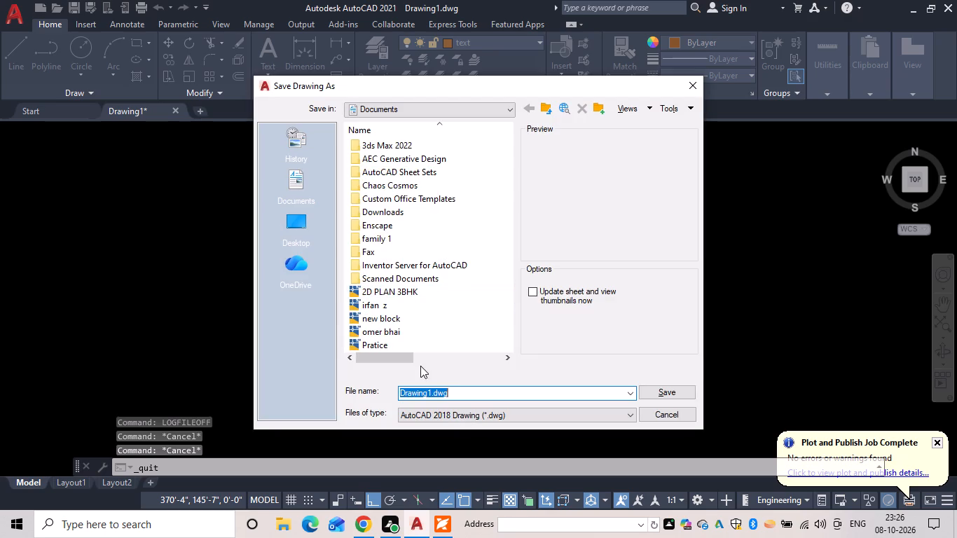
{"action": "key", "text": "BackSpace"}
{"action": "type", "text": "SCHOOL PLAN"}
{"action": "key", "text": "space"}
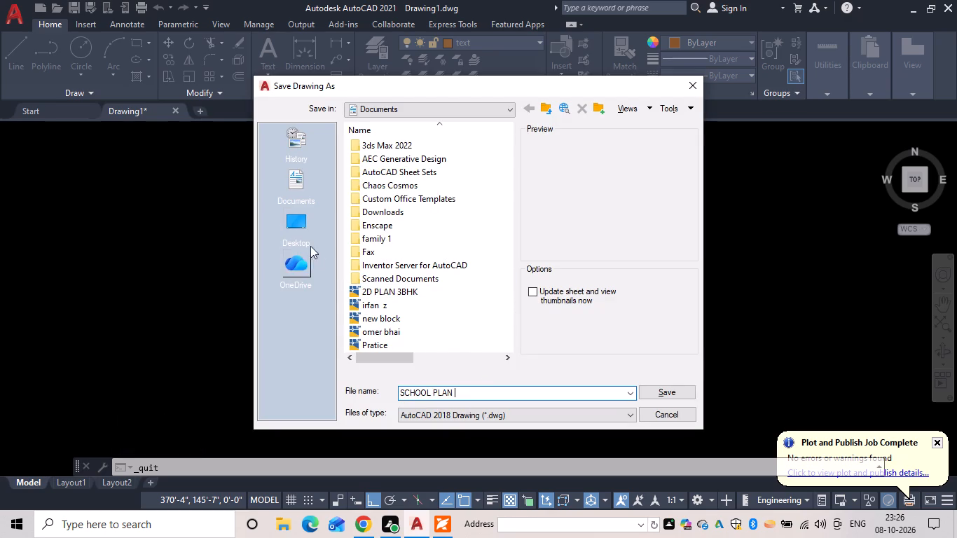
{"action": "double_click", "coordinate": [285, 231]}
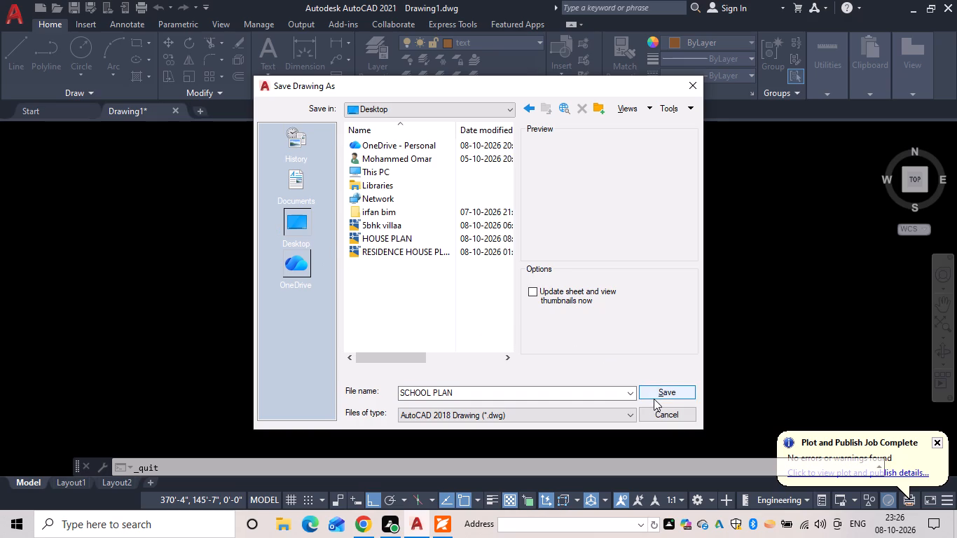
{"action": "left_click", "coordinate": [655, 394]}
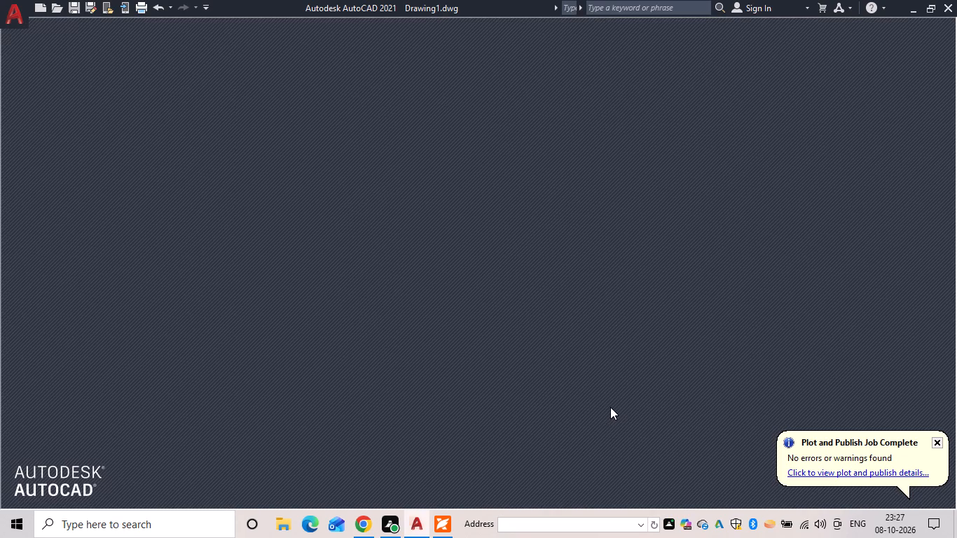
Examine the plotted SCHOOL PLAN PDF up close in Foxit, checking the furniture, windows and wall hatching.
{"action": "scroll", "coordinate": [606, 298], "scroll_direction": "up", "scroll_amount": 3}
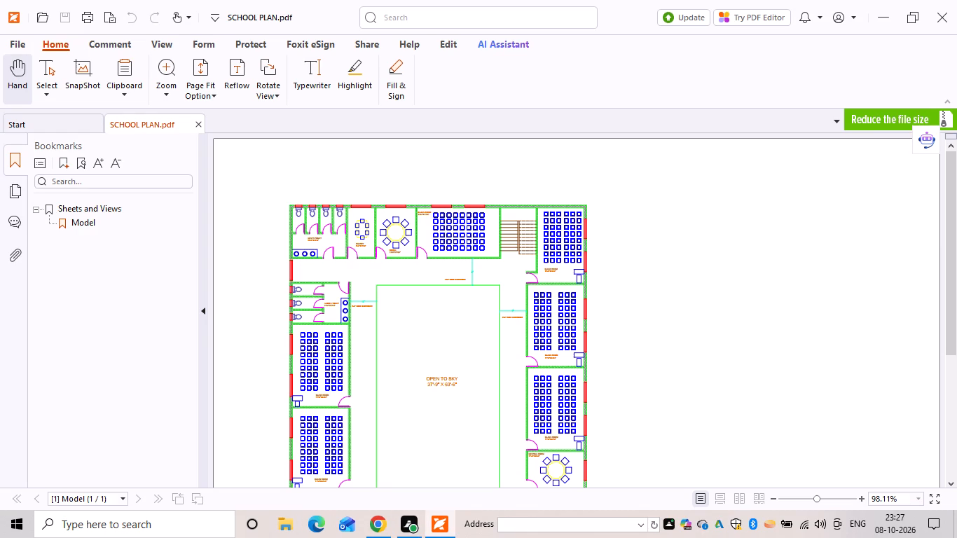
{"action": "scroll", "coordinate": [589, 239], "scroll_direction": "up", "scroll_amount": 8}
{"action": "scroll", "coordinate": [580, 208], "scroll_direction": "up", "scroll_amount": 5, "text": "ctrl"}
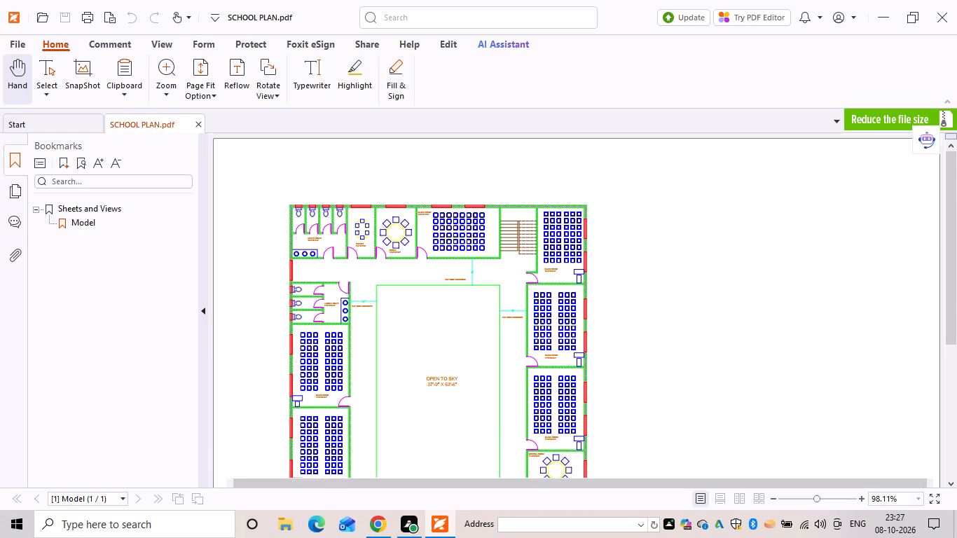
{"action": "scroll", "coordinate": [595, 216], "scroll_direction": "up", "scroll_amount": 10, "text": "ctrl"}
{"action": "scroll", "coordinate": [451, 203], "scroll_direction": "down", "scroll_amount": 5, "text": "ctrl"}
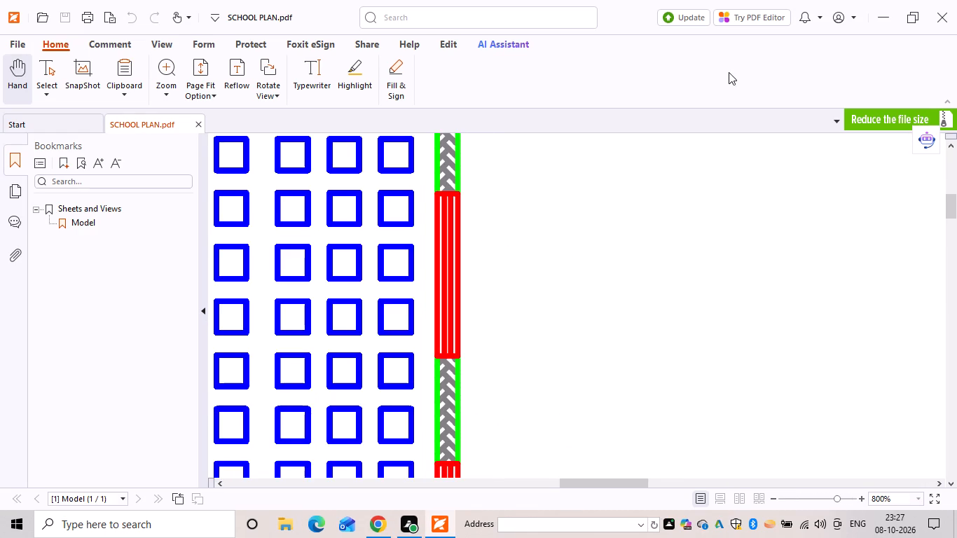